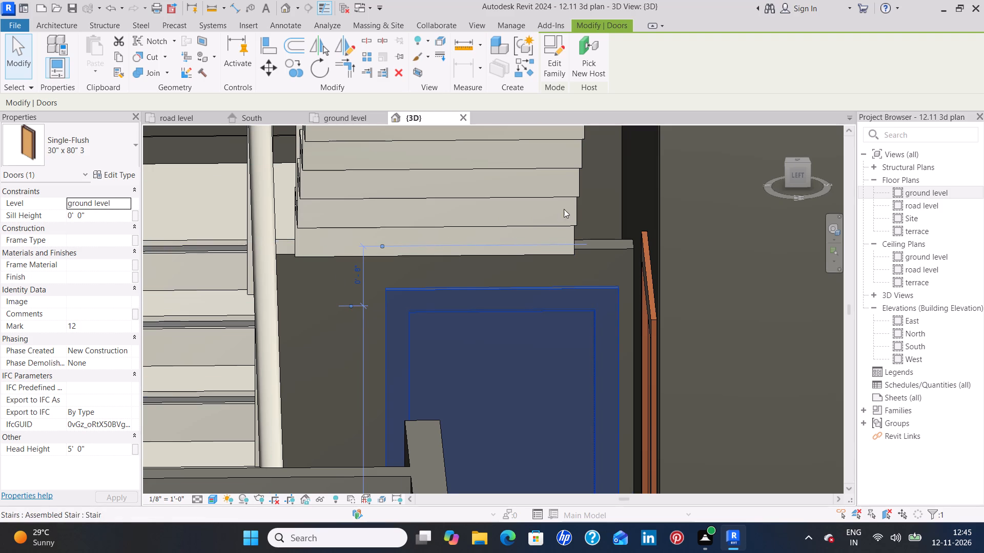
Delete the existing U-shaped terrace stair in the ground level plan.
{"action": "left_click", "coordinate": [603, 207]}
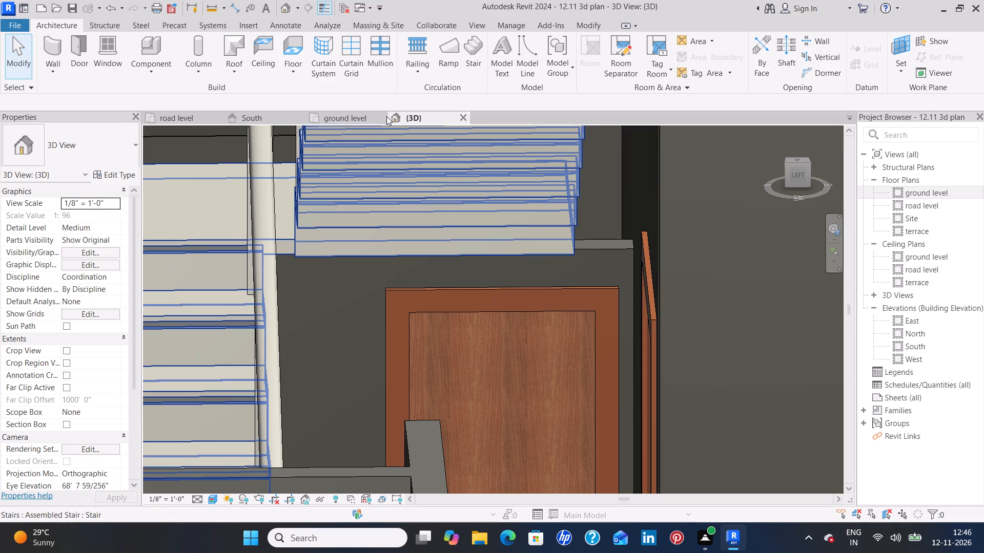
{"action": "left_click", "coordinate": [336, 112]}
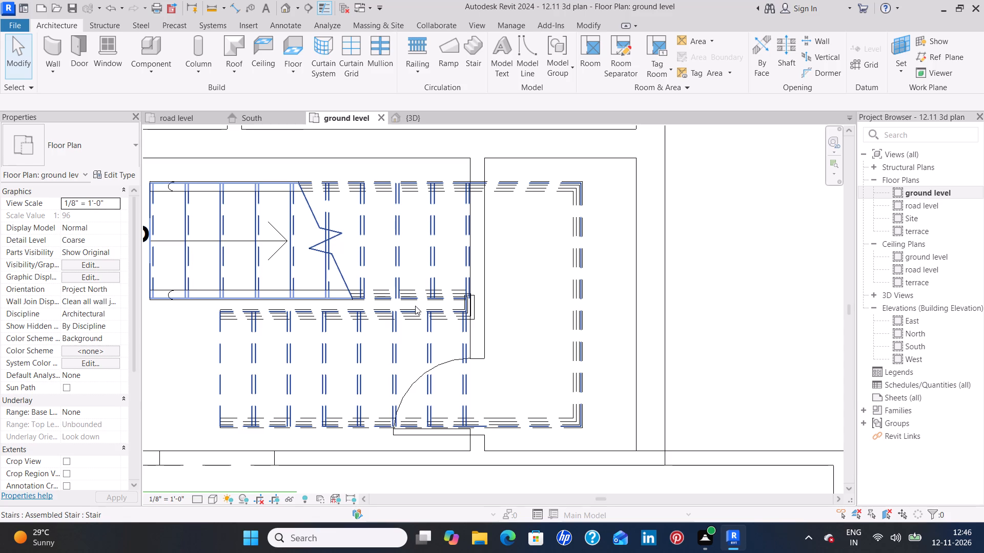
{"action": "left_click", "coordinate": [415, 306]}
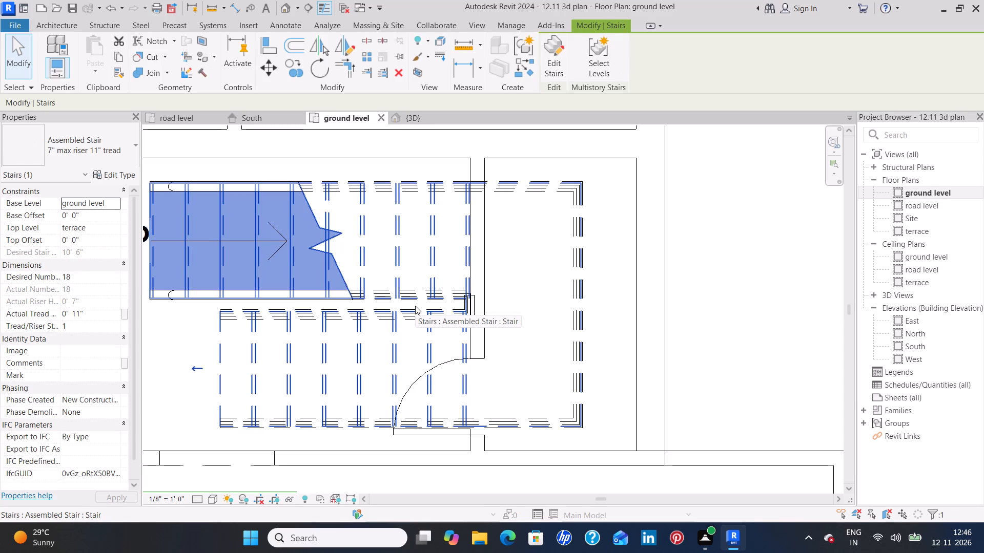
{"action": "key", "text": "Delete"}
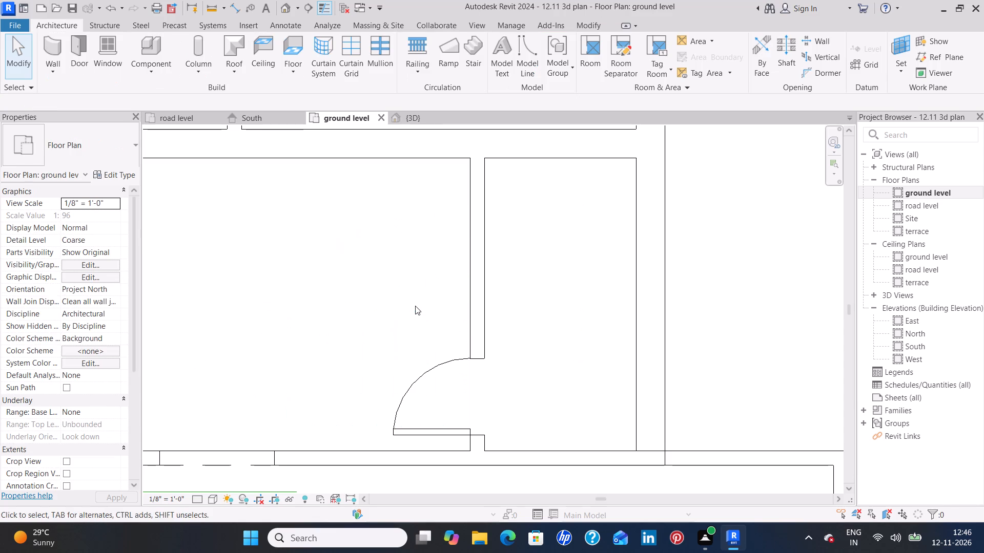
Start a new stair and draw a straight 10-riser run, 8' 3" long with location line Run: Left, along the wall toward the under-stair wall.
{"action": "middle_click_drag", "start_coordinate": [415, 306], "coordinate": [584, 338]}
{"action": "scroll", "coordinate": [583, 334], "scroll_direction": "down", "scroll_amount": 3}
{"action": "middle_click_drag", "start_coordinate": [509, 336], "coordinate": [519, 323]}
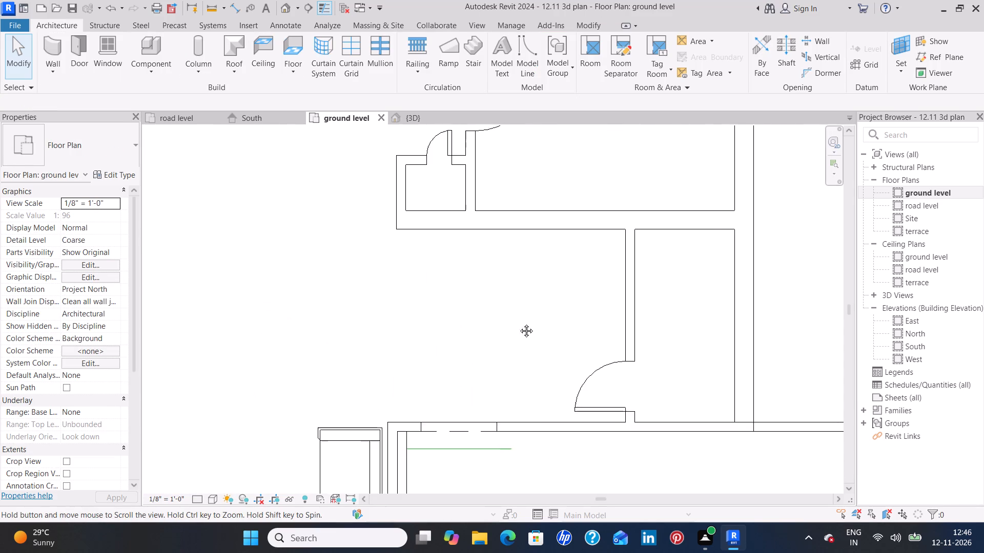
{"action": "middle_click_drag", "start_coordinate": [519, 323], "coordinate": [519, 322]}
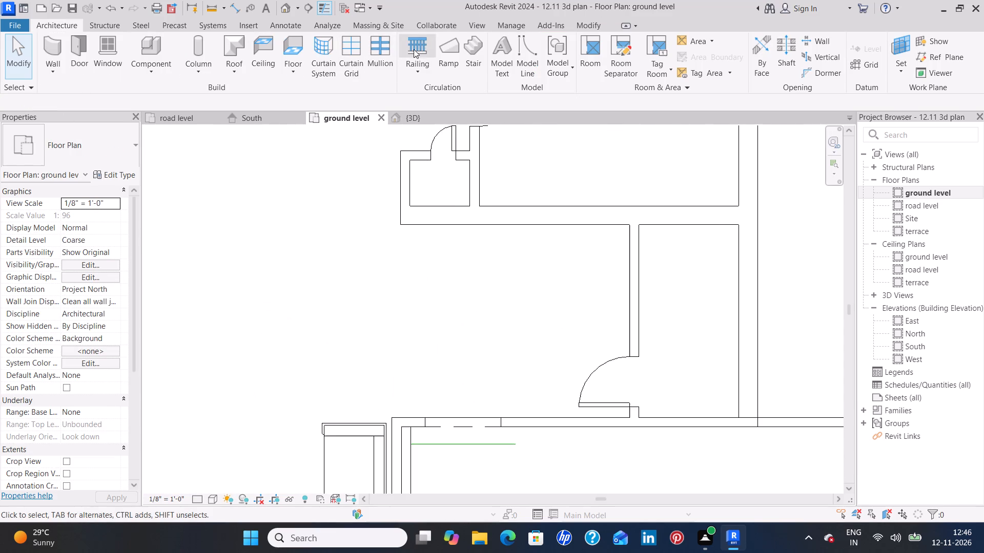
{"action": "left_click", "coordinate": [472, 49]}
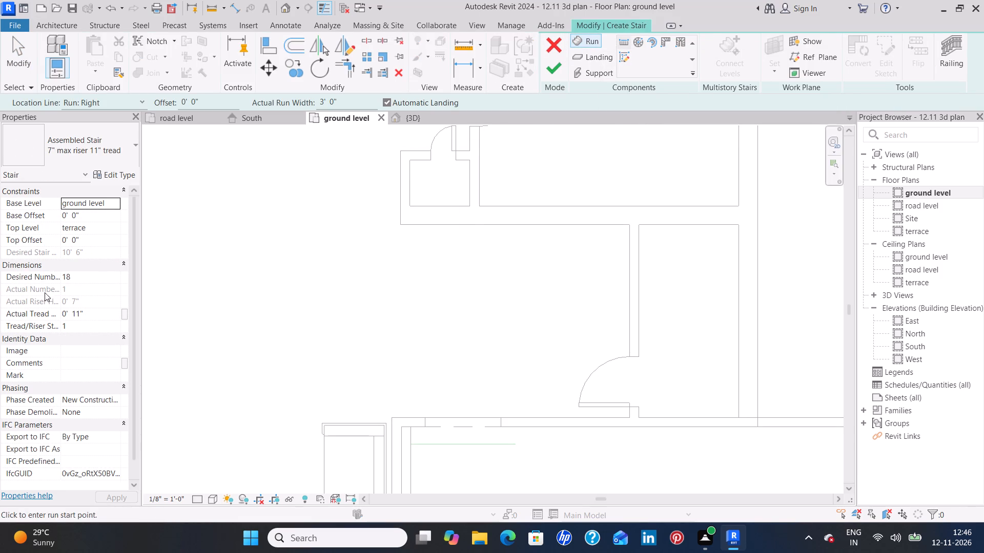
{"action": "left_click", "coordinate": [625, 41]}
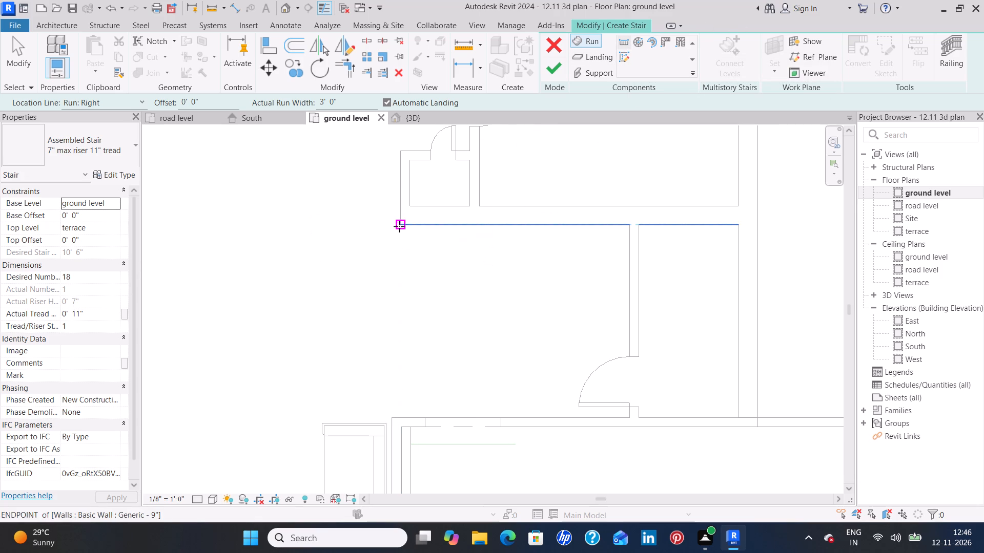
{"action": "left_click", "coordinate": [408, 225]}
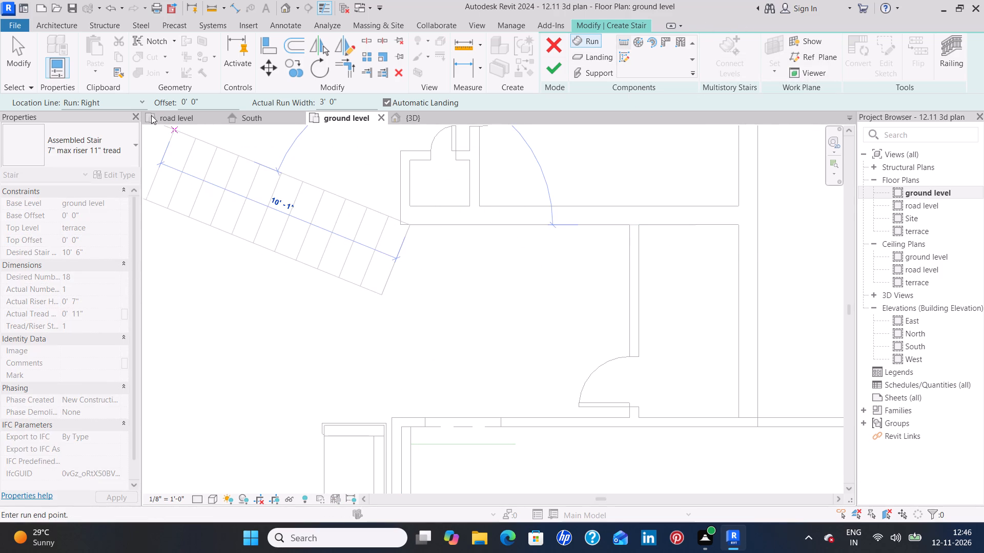
{"action": "left_click", "coordinate": [143, 103]}
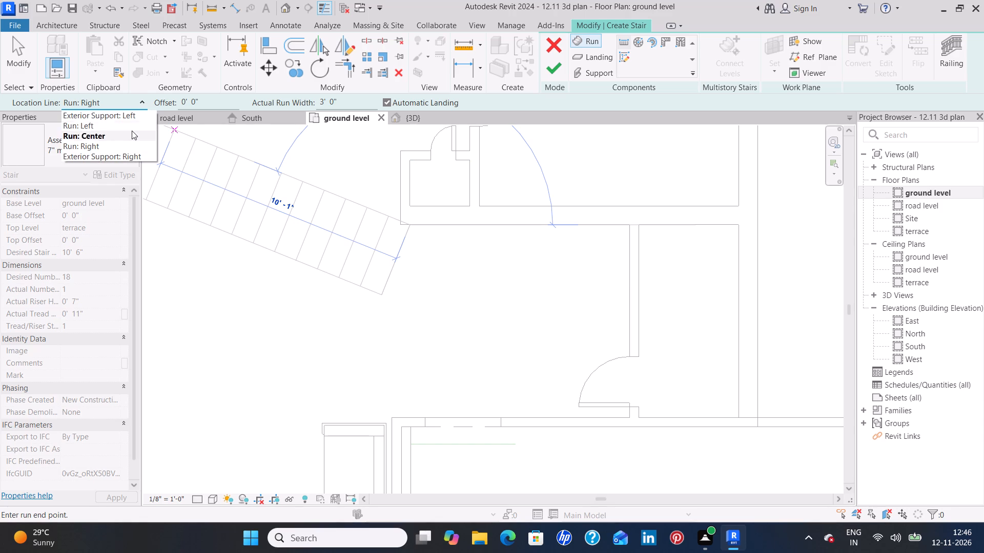
{"action": "left_click", "coordinate": [133, 126]}
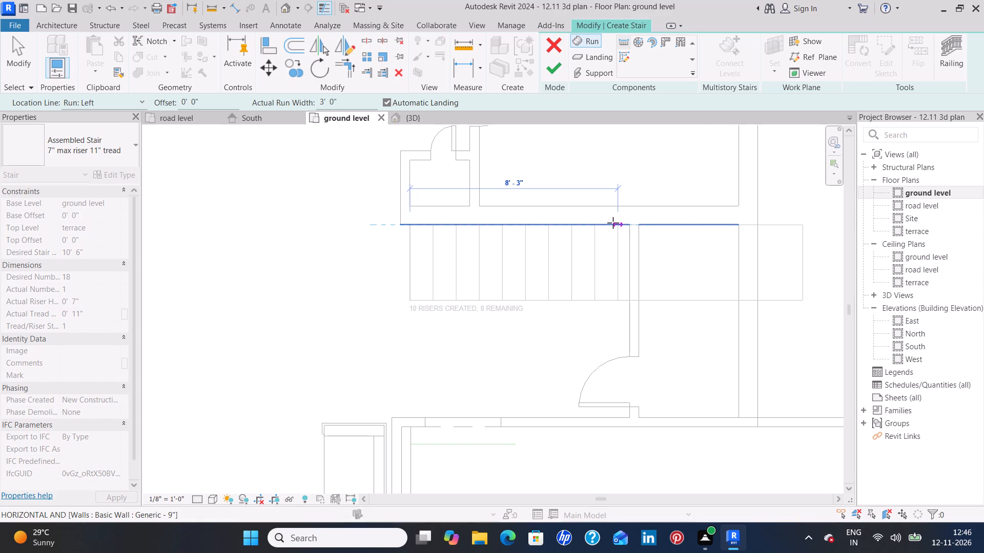
{"action": "left_click", "coordinate": [613, 223]}
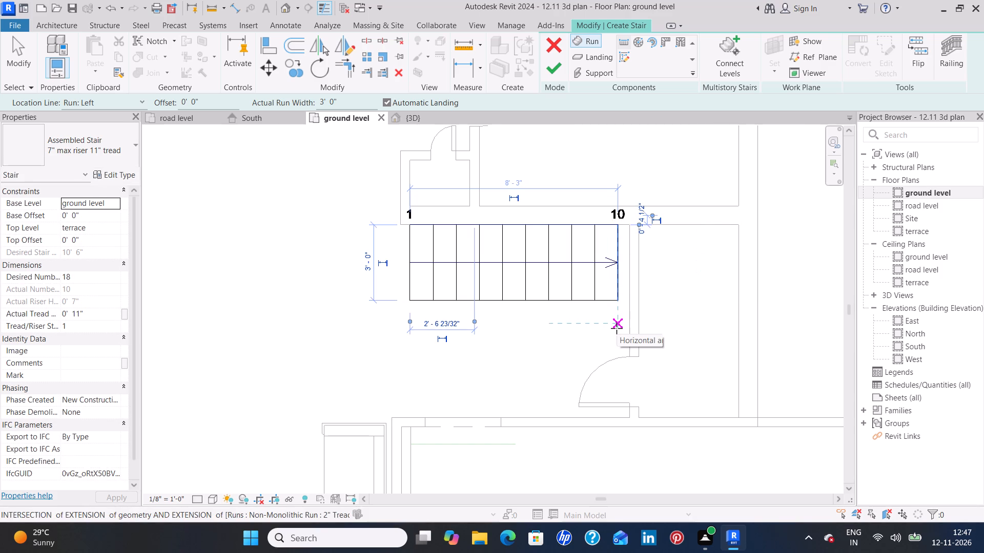
With location line Run: Right, draw the parallel 8-riser return run with an automatic landing, and finish the stair.
{"action": "left_click", "coordinate": [141, 104]}
{"action": "left_click", "coordinate": [126, 145]}
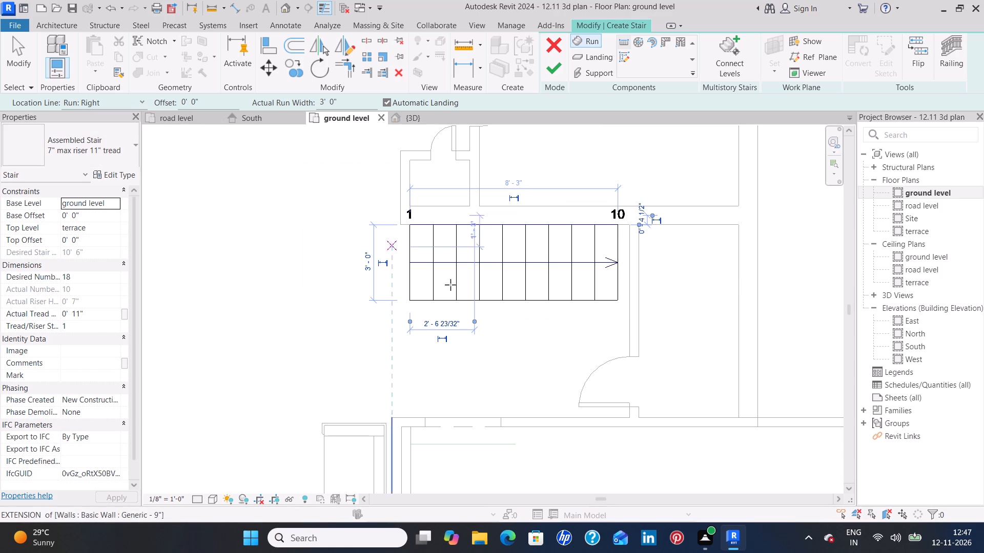
{"action": "left_click", "coordinate": [618, 327]}
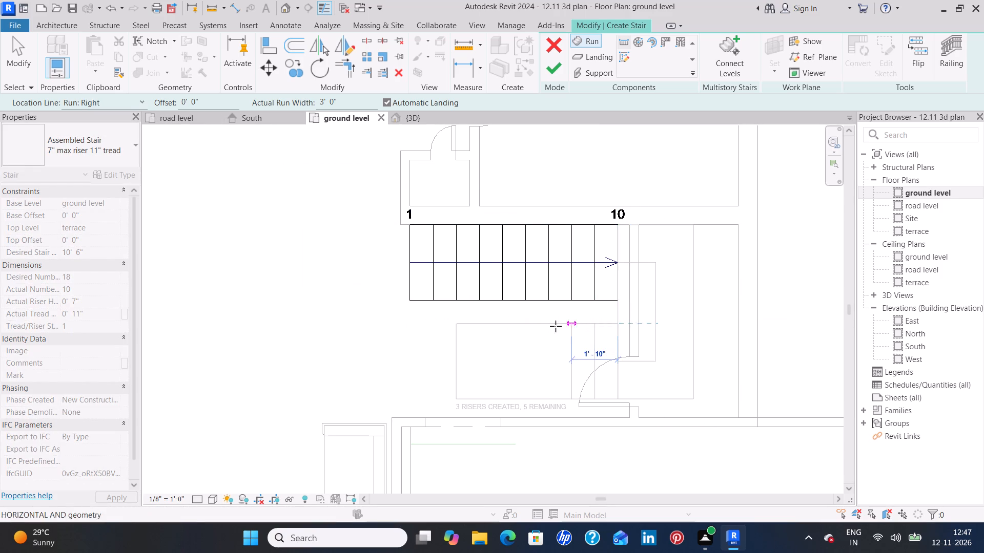
{"action": "left_click", "coordinate": [408, 323]}
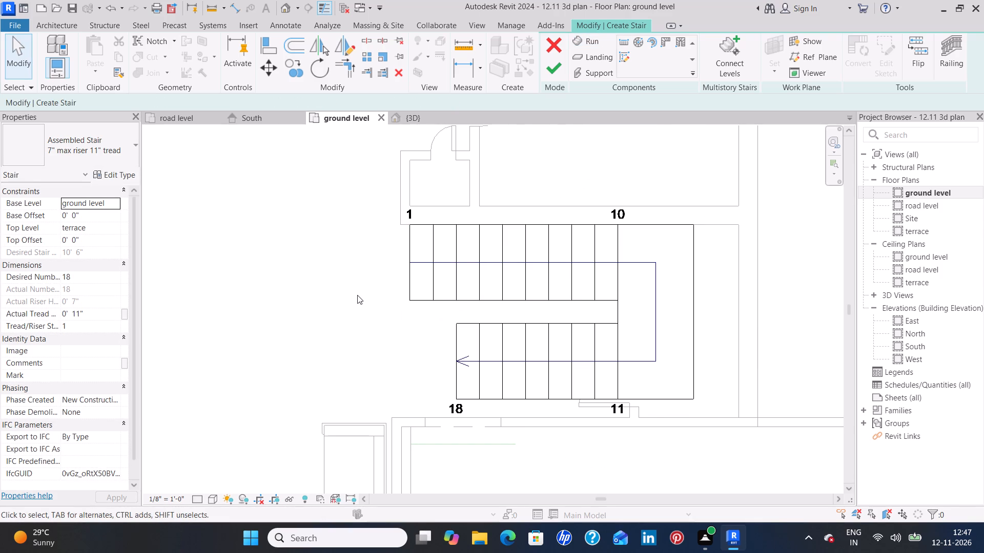
{"action": "left_click", "coordinate": [552, 65]}
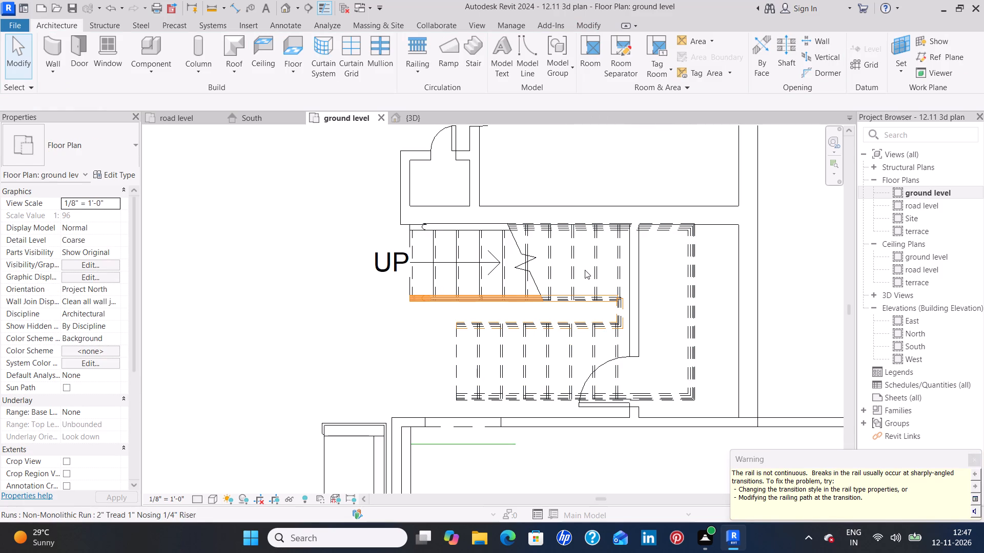
Nudge the new stair slightly away from the wall beside its first run, toward the opposite wall.
{"action": "left_click", "coordinate": [596, 265]}
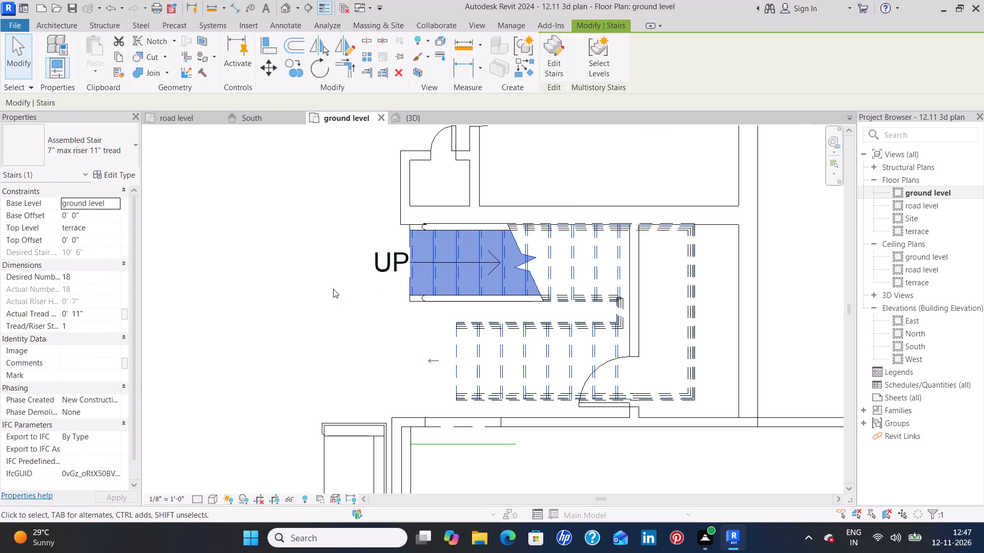
{"action": "key", "text": "Down"}
{"action": "key", "text": "Down"}
{"action": "key", "text": "Down"}
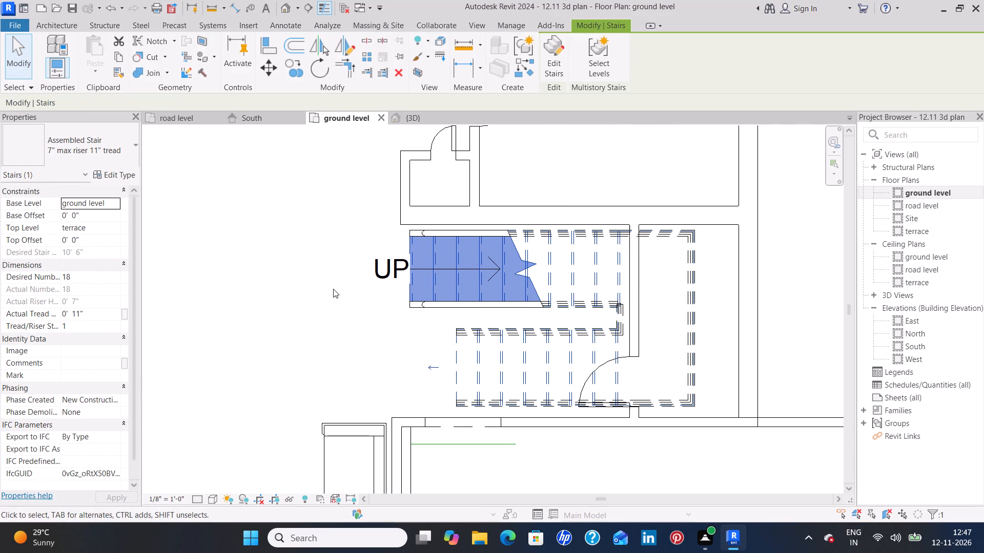
{"action": "key", "text": "Down"}
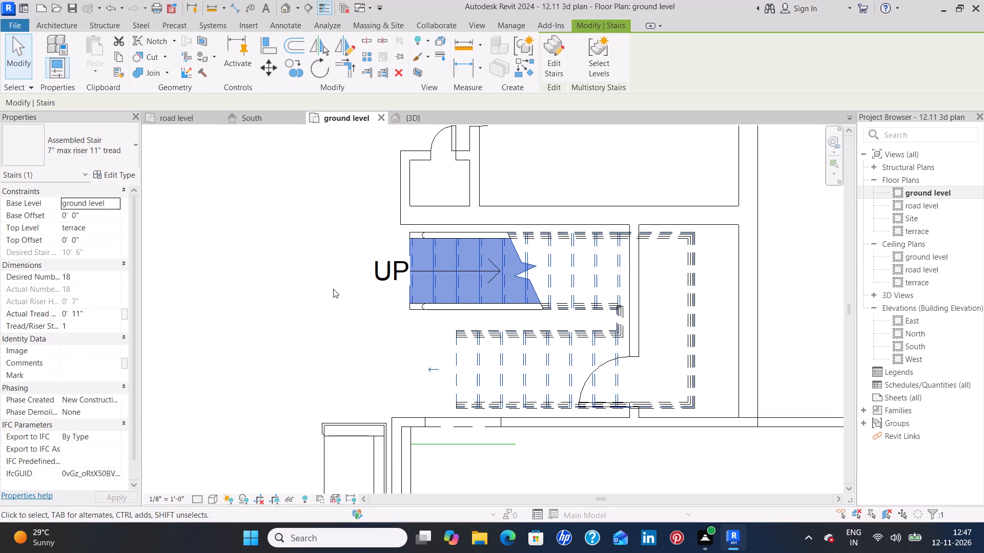
{"action": "left_click", "coordinate": [317, 342]}
Examine in 3D how the rebuilt stair sits against the under-stair wall and door, and review the whole house.
{"action": "scroll", "coordinate": [337, 292], "scroll_direction": "down", "scroll_amount": 4}
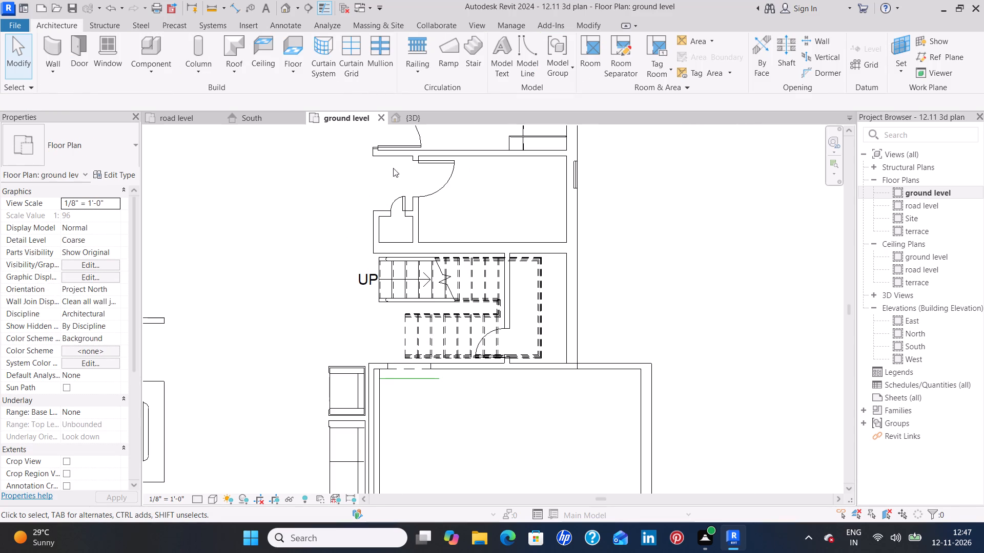
{"action": "left_click", "coordinate": [424, 120]}
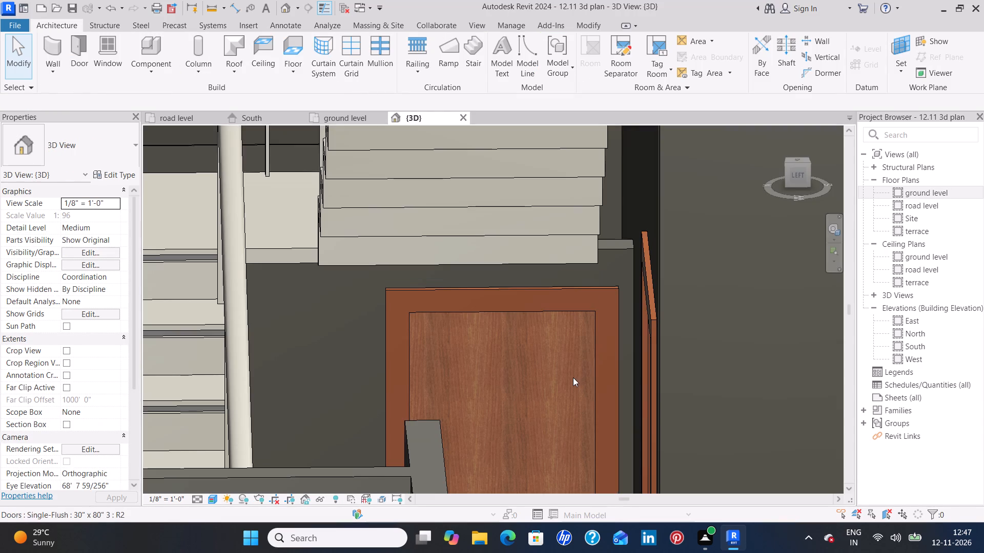
{"action": "scroll", "coordinate": [463, 374], "scroll_direction": "down", "scroll_amount": 4}
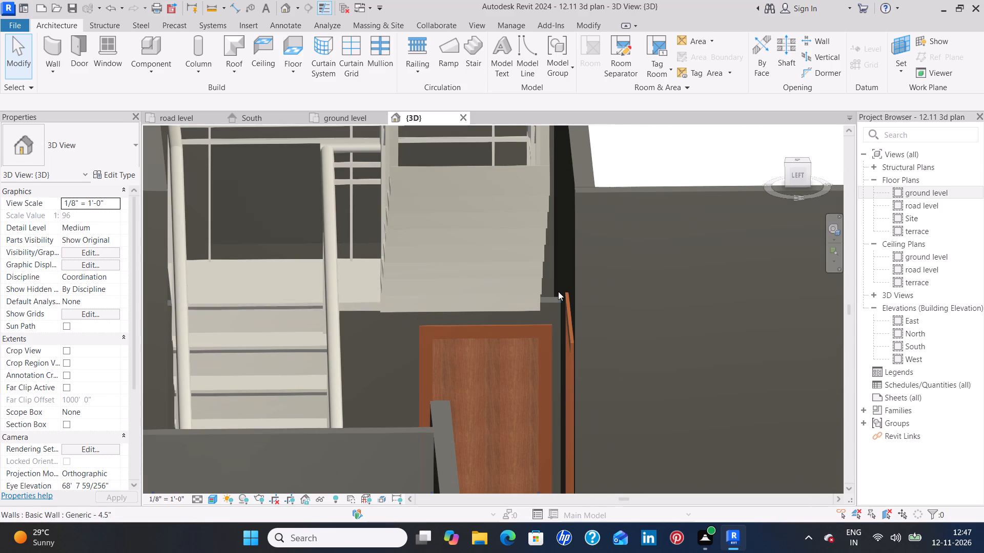
{"action": "left_click", "coordinate": [553, 303]}
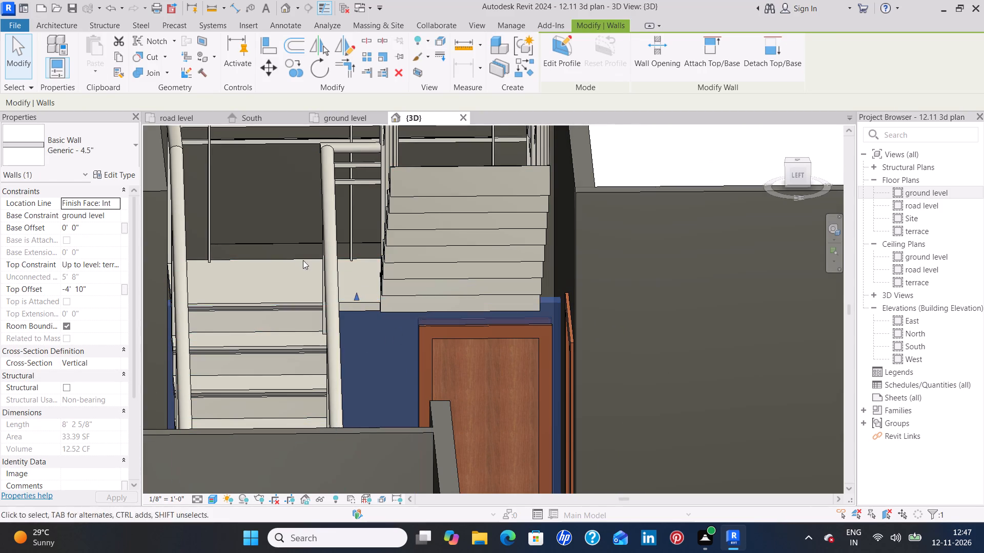
{"action": "left_click", "coordinate": [272, 225]}
{"action": "scroll", "coordinate": [484, 246], "scroll_direction": "down", "scroll_amount": 5}
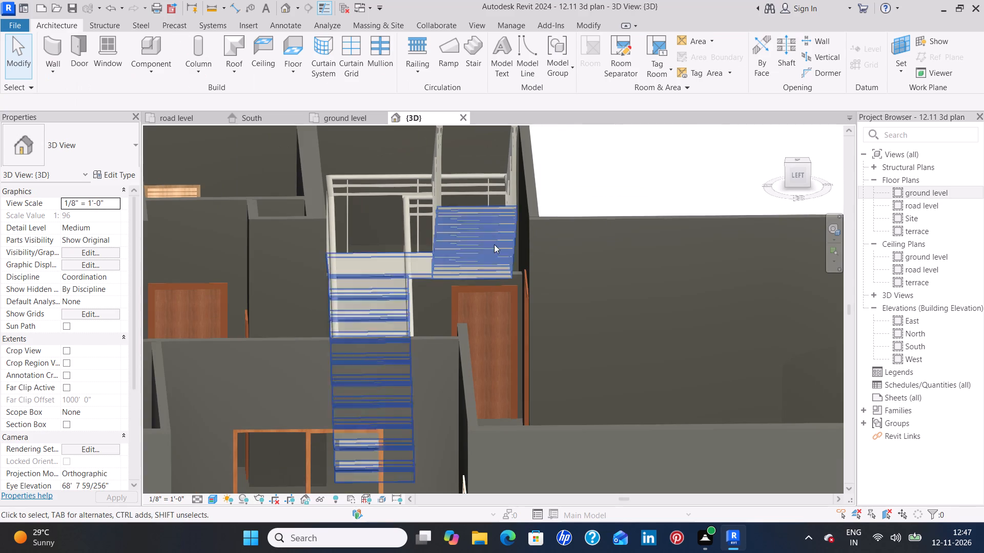
{"action": "middle_click_drag", "start_coordinate": [620, 177], "coordinate": [578, 181], "text": "shift"}
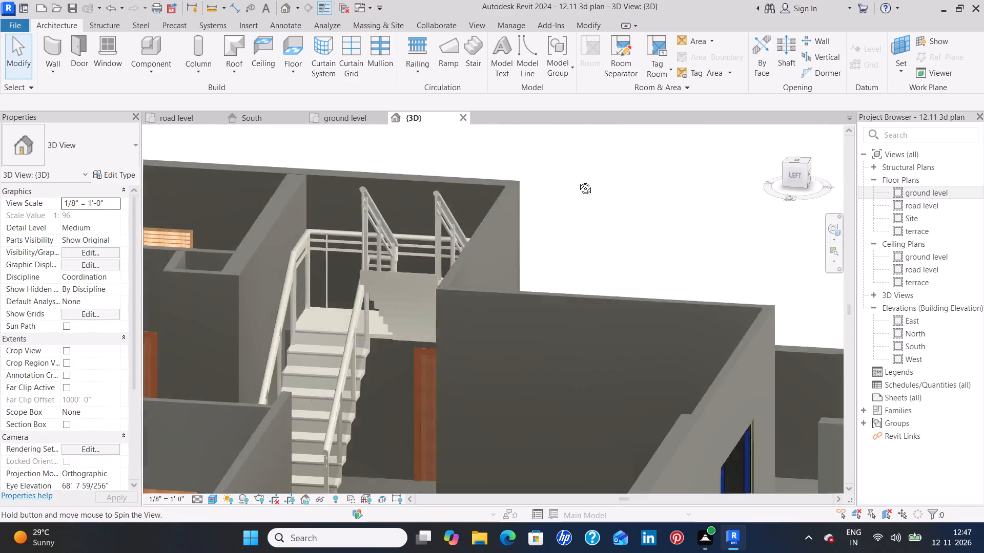
{"action": "middle_click_drag", "start_coordinate": [578, 181], "coordinate": [546, 184], "text": "shift"}
{"action": "middle_click_drag", "start_coordinate": [415, 266], "coordinate": [502, 170]}
{"action": "middle_click_drag", "start_coordinate": [629, 259], "coordinate": [598, 271], "text": "shift"}
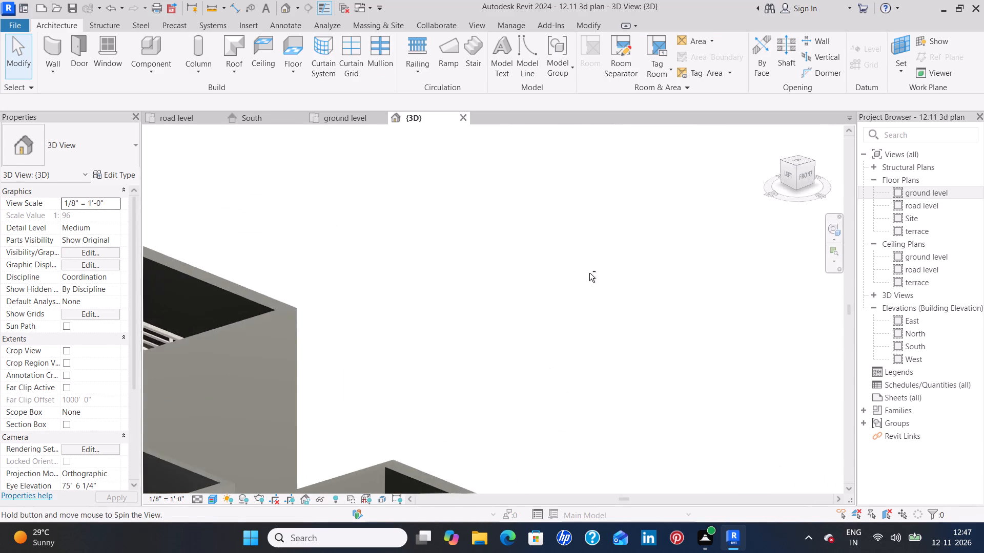
{"action": "middle_click_drag", "start_coordinate": [474, 278], "coordinate": [671, 210]}
{"action": "middle_click_drag", "start_coordinate": [687, 244], "coordinate": [660, 269], "text": "shift"}
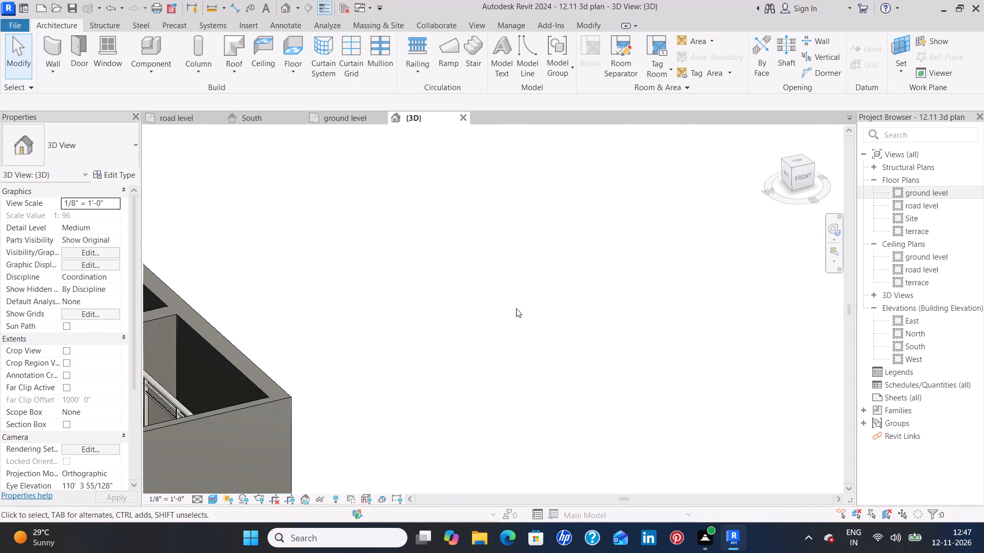
{"action": "middle_click_drag", "start_coordinate": [497, 307], "coordinate": [674, 224]}
{"action": "middle_click_drag", "start_coordinate": [661, 231], "coordinate": [642, 264], "text": "shift"}
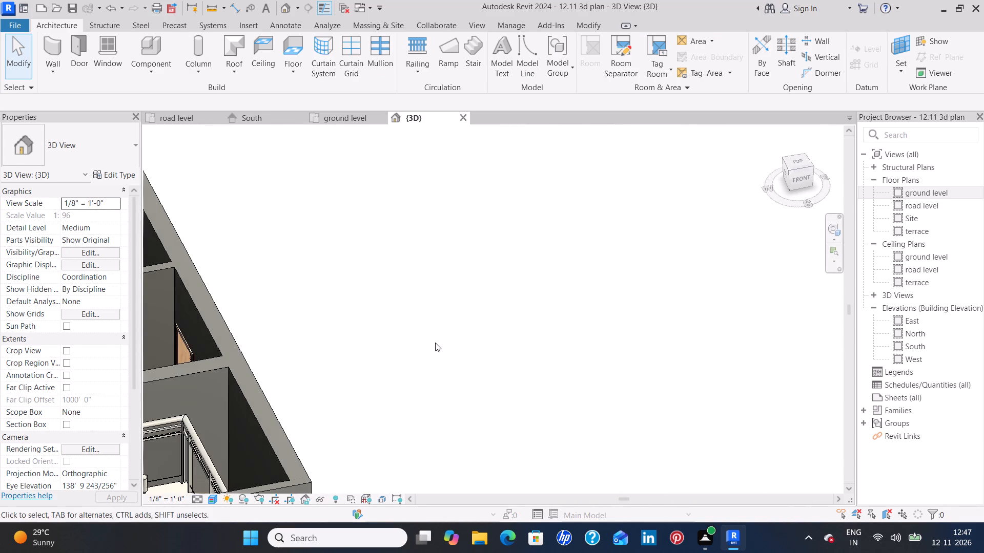
{"action": "middle_click_drag", "start_coordinate": [425, 327], "coordinate": [572, 174]}
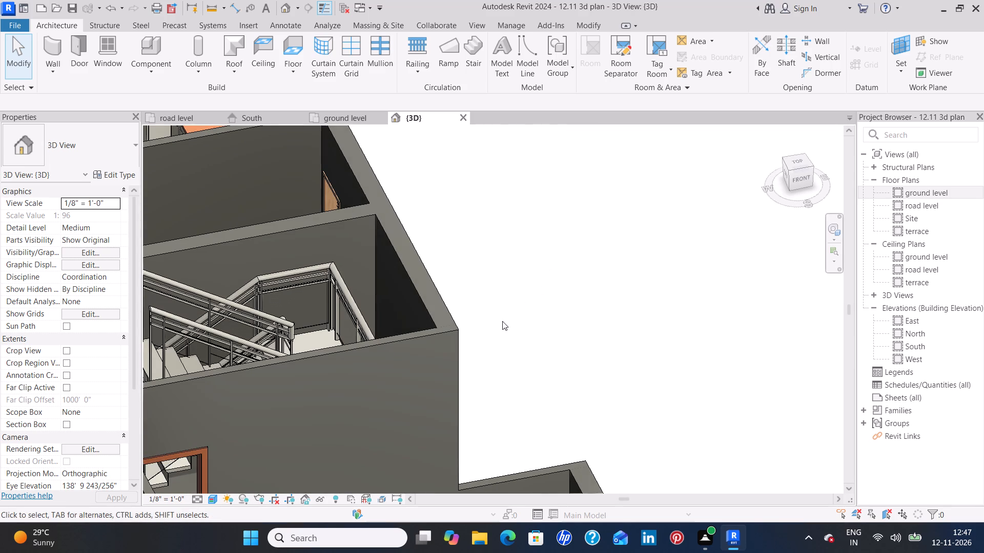
{"action": "middle_click_drag", "start_coordinate": [501, 322], "coordinate": [578, 303]}
{"action": "middle_click_drag", "start_coordinate": [549, 370], "coordinate": [622, 355]}
{"action": "middle_click", "coordinate": [622, 355]}
{"action": "middle_click_drag", "start_coordinate": [603, 371], "coordinate": [661, 371], "text": "shift"}
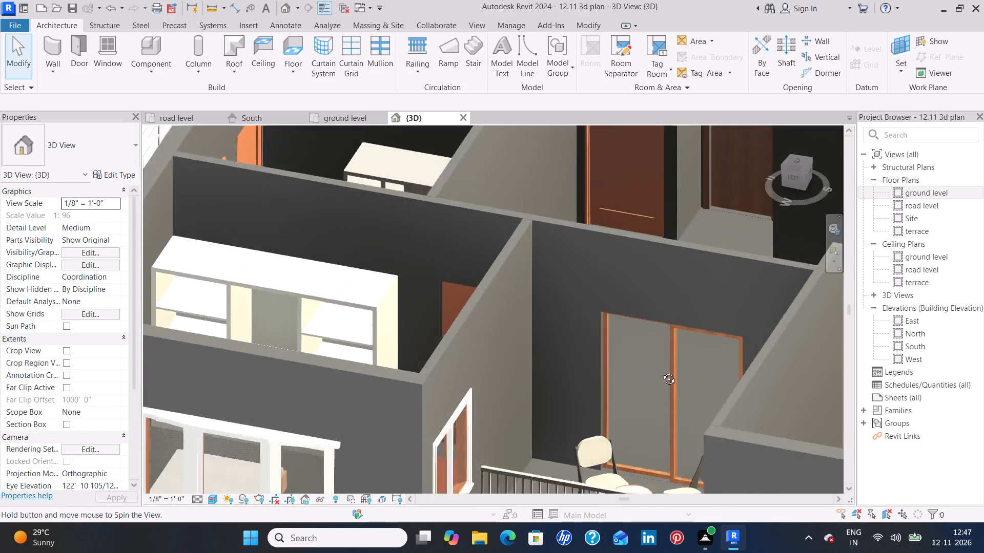
{"action": "middle_click_drag", "start_coordinate": [661, 371], "coordinate": [666, 370], "text": "shift"}
{"action": "middle_click_drag", "start_coordinate": [625, 377], "coordinate": [394, 340]}
{"action": "scroll", "coordinate": [491, 268], "scroll_direction": "down", "scroll_amount": 2}
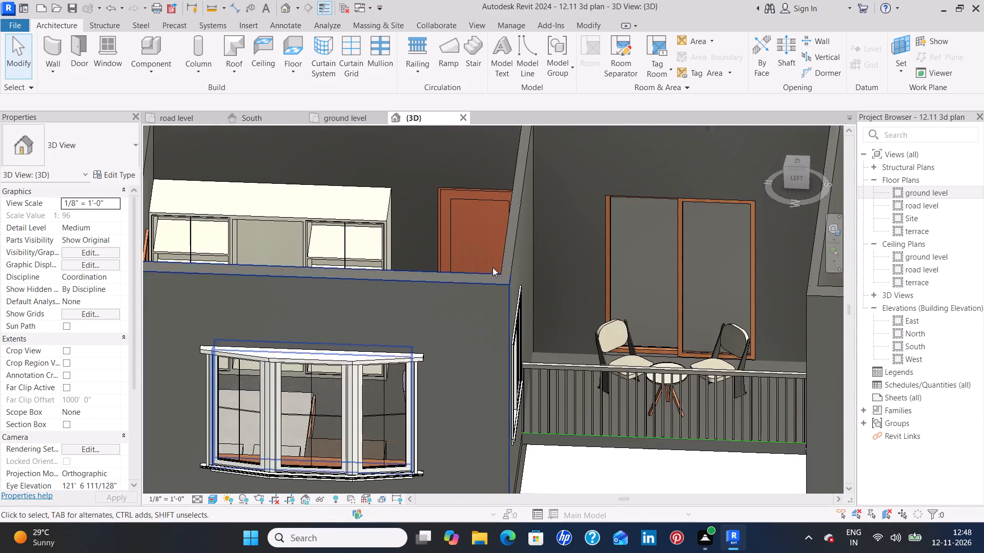
{"action": "scroll", "coordinate": [493, 267], "scroll_direction": "down", "scroll_amount": 3}
{"action": "middle_click_drag", "start_coordinate": [604, 204], "coordinate": [460, 336]}
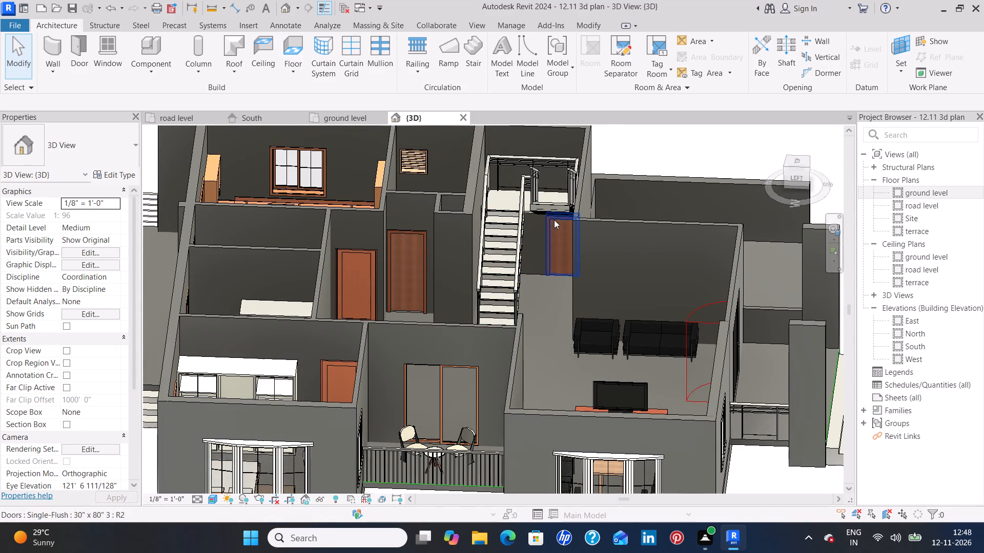
{"action": "middle_click_drag", "start_coordinate": [547, 228], "coordinate": [527, 276]}
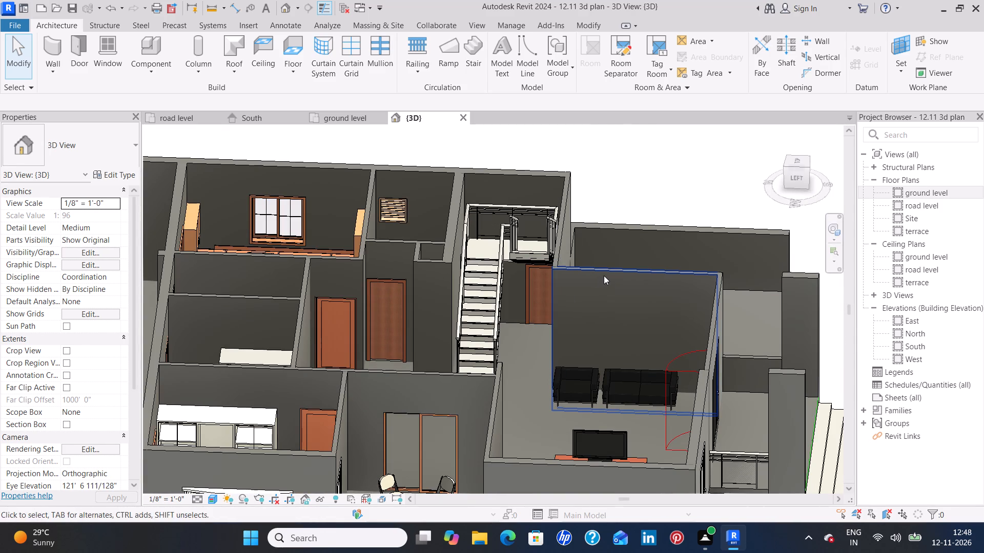
{"action": "scroll", "coordinate": [599, 261], "scroll_direction": "down", "scroll_amount": 4}
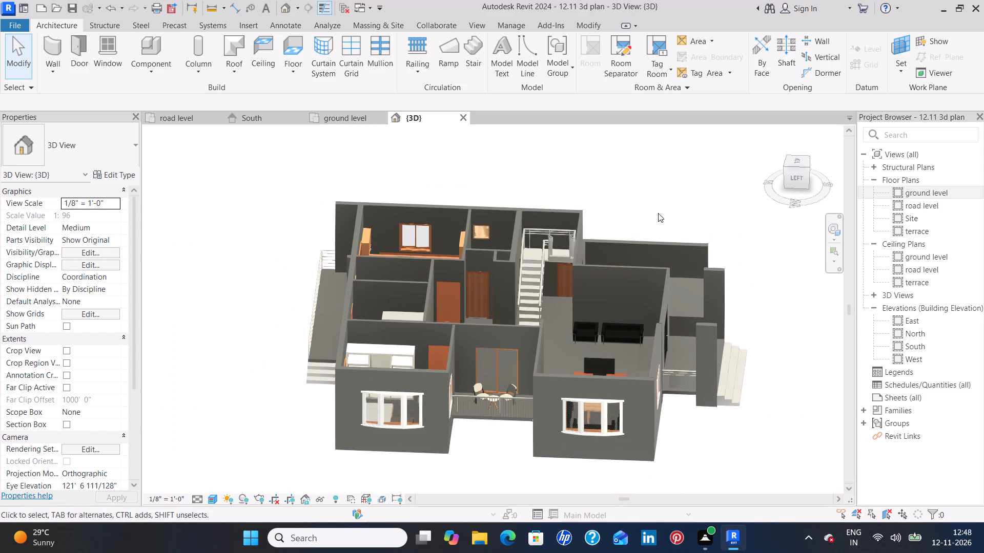
{"action": "middle_click_drag", "start_coordinate": [664, 198], "coordinate": [585, 266]}
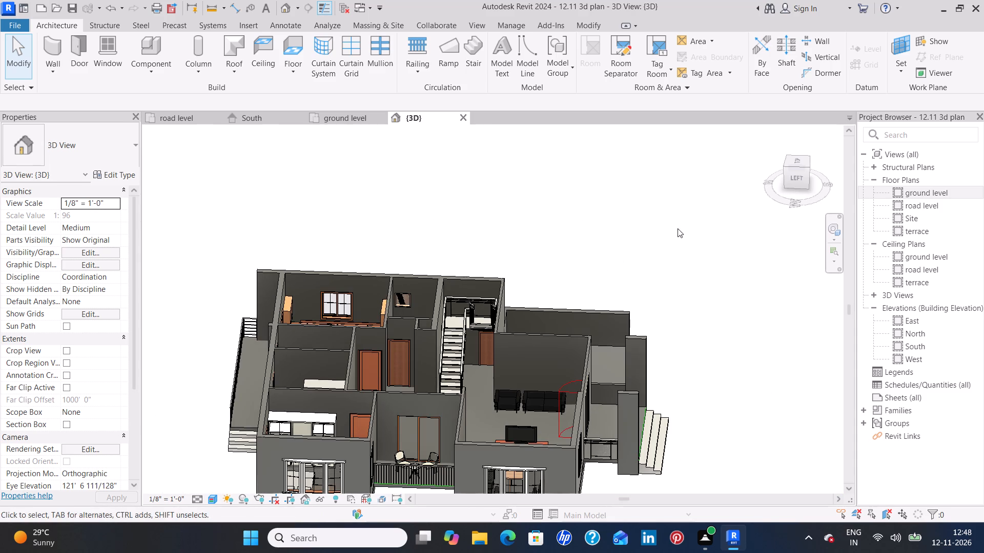
Examine in 3D the steps at the side door and the wide steps at the front entrance.
{"action": "middle_click_drag", "start_coordinate": [668, 211], "coordinate": [660, 231], "text": "shift"}
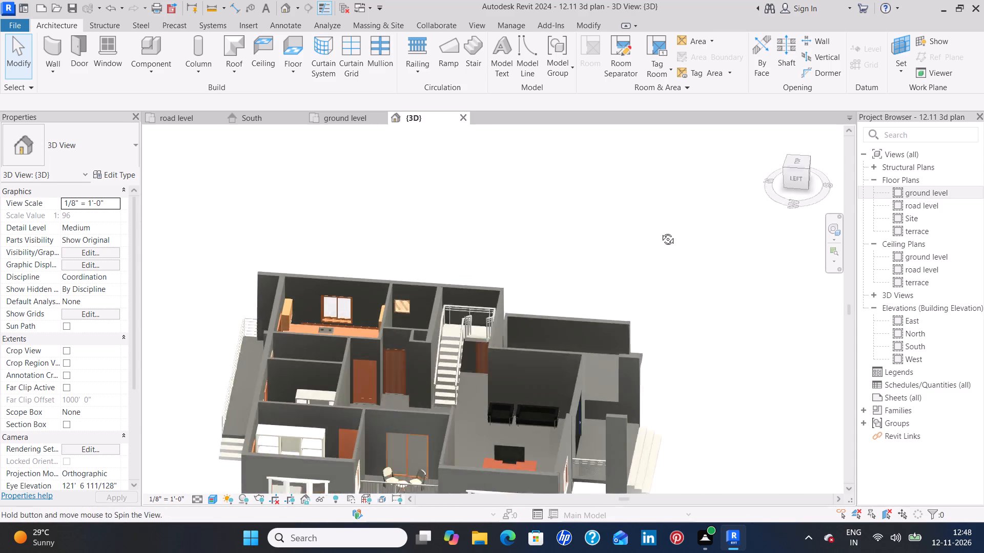
{"action": "middle_click_drag", "start_coordinate": [660, 231], "coordinate": [594, 302], "text": "shift"}
{"action": "middle_click_drag", "start_coordinate": [389, 273], "coordinate": [603, 170]}
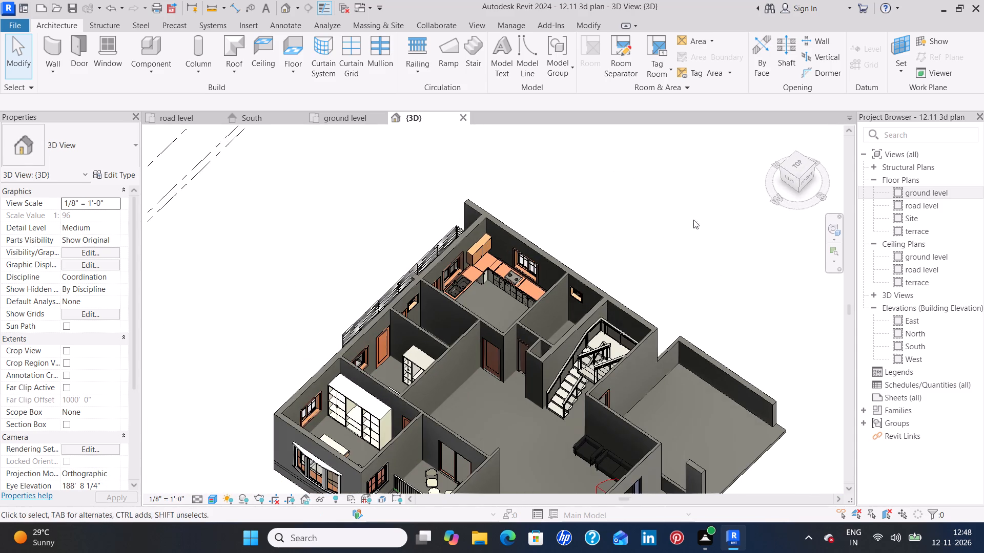
{"action": "middle_click_drag", "start_coordinate": [714, 227], "coordinate": [605, 219], "text": "shift"}
{"action": "middle_click_drag", "start_coordinate": [486, 401], "coordinate": [537, 259]}
{"action": "scroll", "coordinate": [387, 365], "scroll_direction": "up", "scroll_amount": 4}
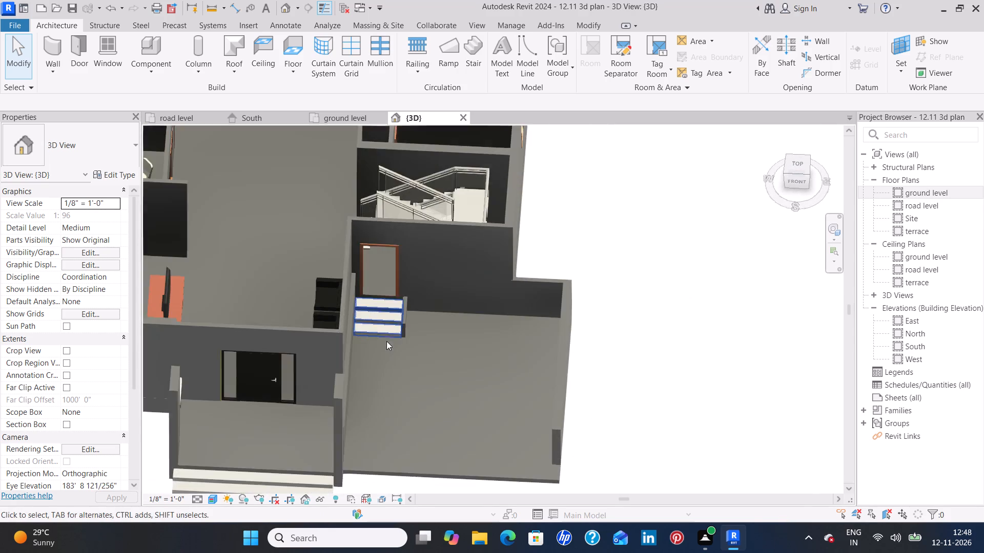
{"action": "scroll", "coordinate": [386, 341], "scroll_direction": "up", "scroll_amount": 6}
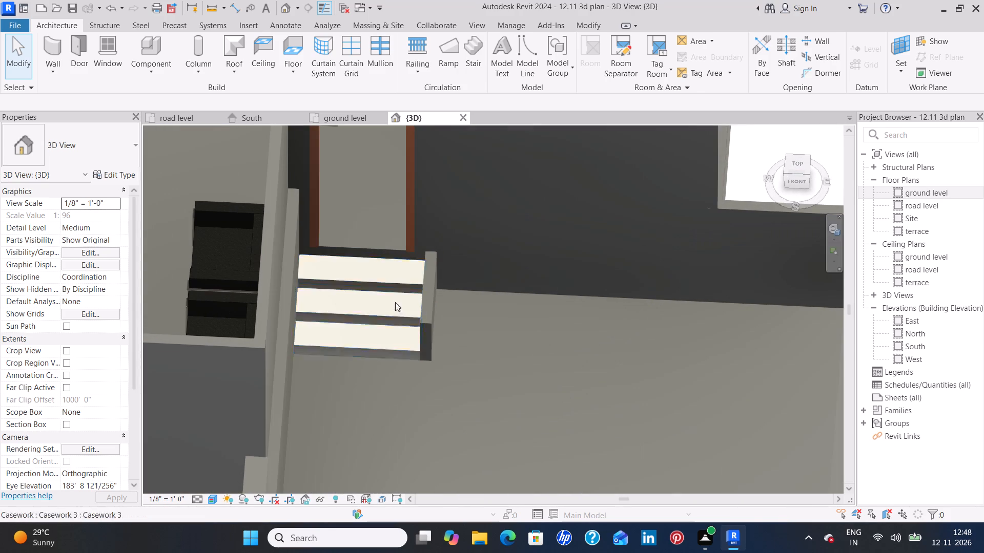
{"action": "scroll", "coordinate": [395, 319], "scroll_direction": "down", "scroll_amount": 4}
{"action": "middle_click_drag", "start_coordinate": [355, 391], "coordinate": [474, 266]}
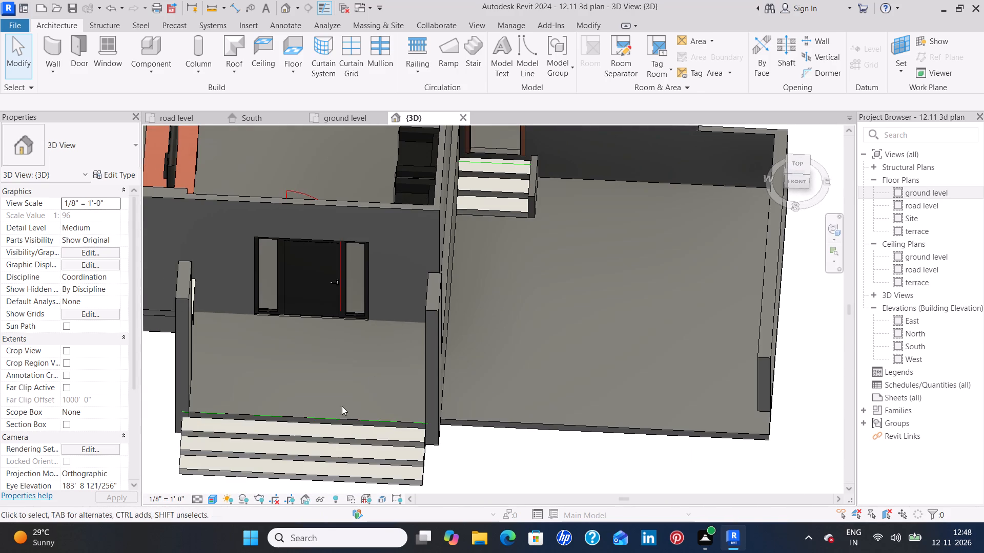
{"action": "middle_click_drag", "start_coordinate": [346, 363], "coordinate": [382, 323]}
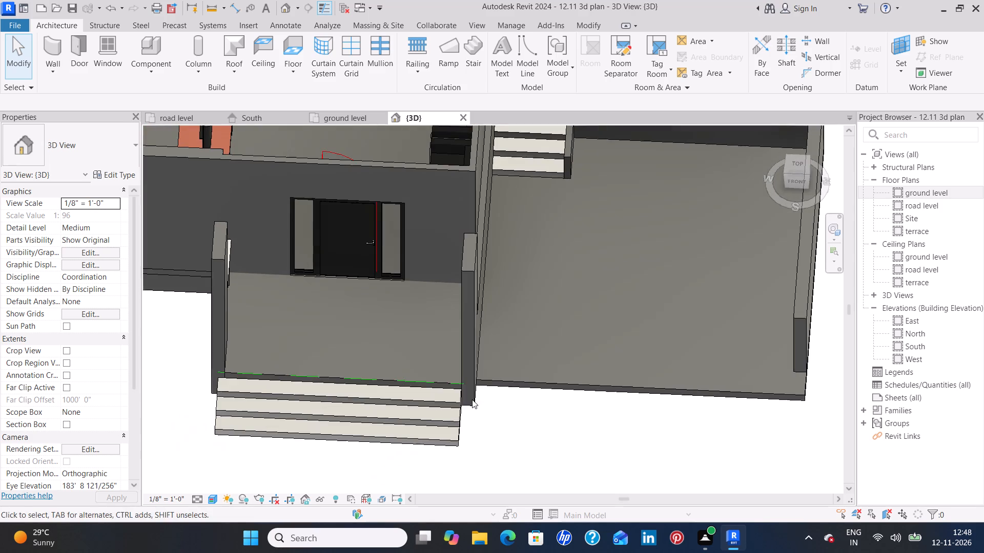
{"action": "middle_click_drag", "start_coordinate": [556, 442], "coordinate": [570, 326], "text": "shift"}
{"action": "middle_click_drag", "start_coordinate": [548, 308], "coordinate": [515, 462]}
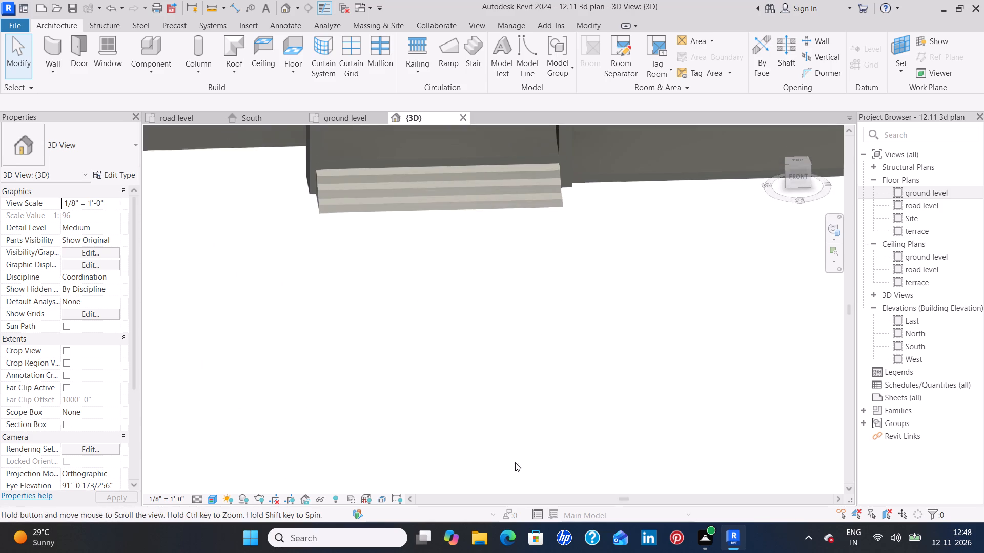
{"action": "middle_click_drag", "start_coordinate": [588, 331], "coordinate": [583, 300], "text": "shift"}
{"action": "middle_click_drag", "start_coordinate": [468, 243], "coordinate": [517, 400]}
{"action": "scroll", "coordinate": [414, 203], "scroll_direction": "up", "scroll_amount": 6}
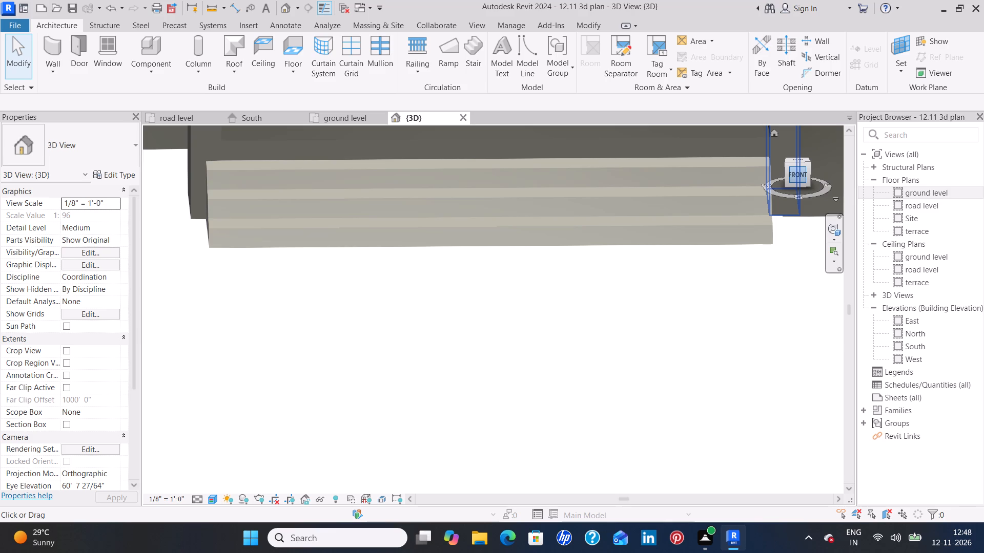
Examine the house from the straight front view, especially the entrance steps against the floor slab and main door.
{"action": "left_click", "coordinate": [803, 173]}
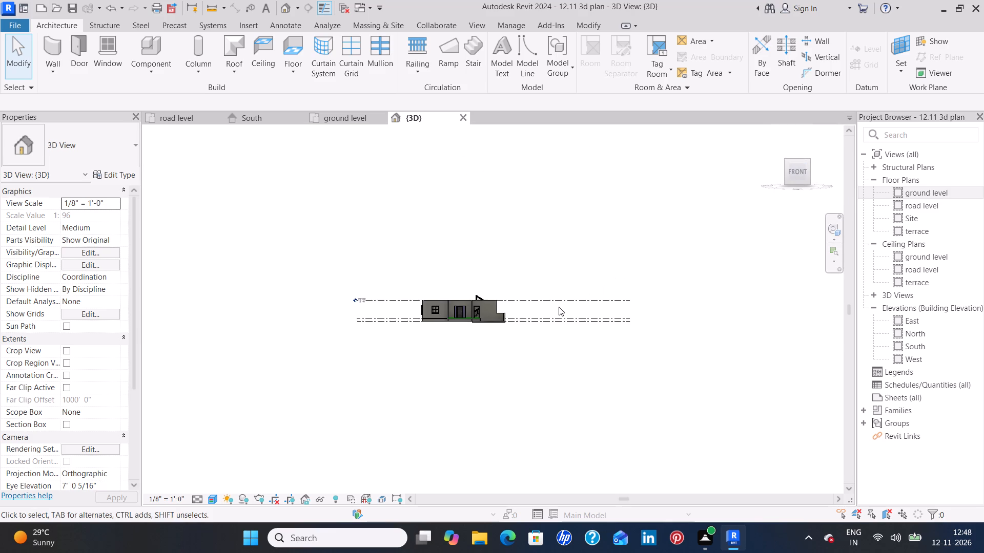
{"action": "scroll", "coordinate": [474, 342], "scroll_direction": "up", "scroll_amount": 15}
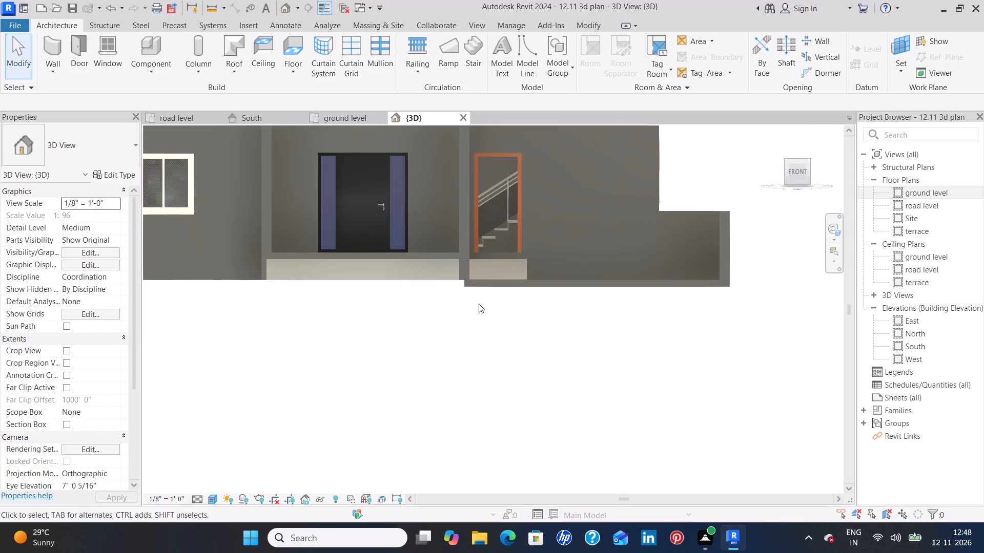
{"action": "middle_click_drag", "start_coordinate": [387, 319], "coordinate": [561, 351]}
{"action": "scroll", "coordinate": [547, 338], "scroll_direction": "up", "scroll_amount": 6}
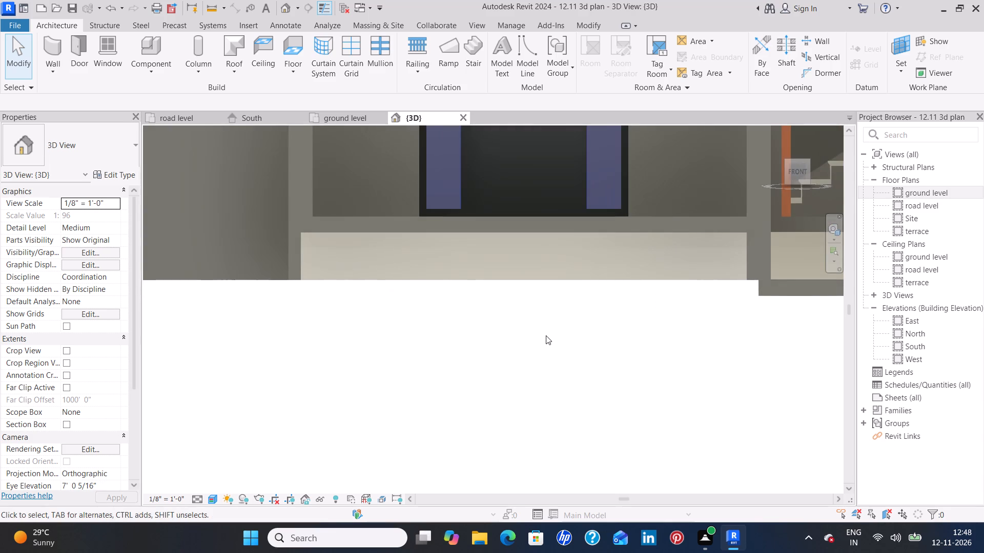
{"action": "middle_click_drag", "start_coordinate": [519, 344], "coordinate": [556, 375]}
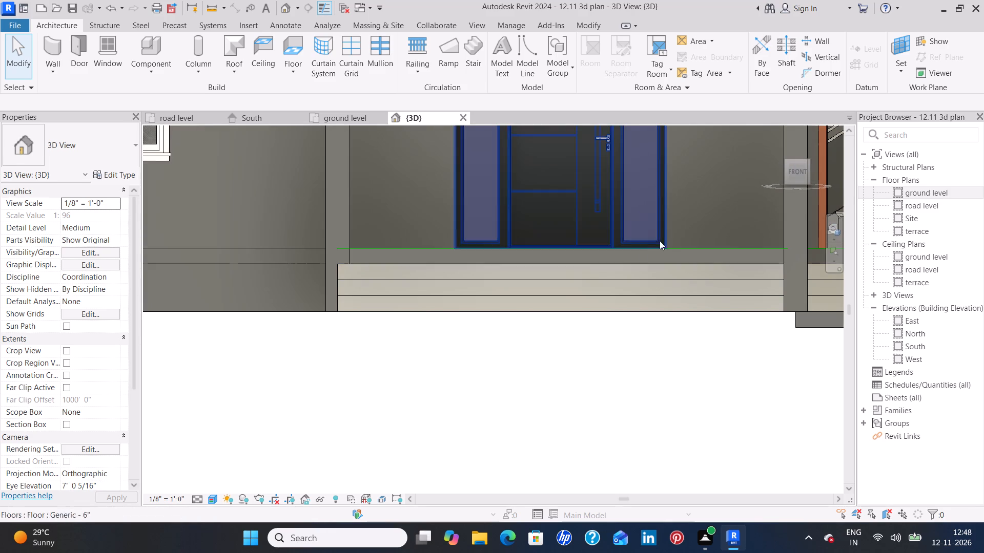
{"action": "scroll", "coordinate": [555, 331], "scroll_direction": "down", "scroll_amount": 4}
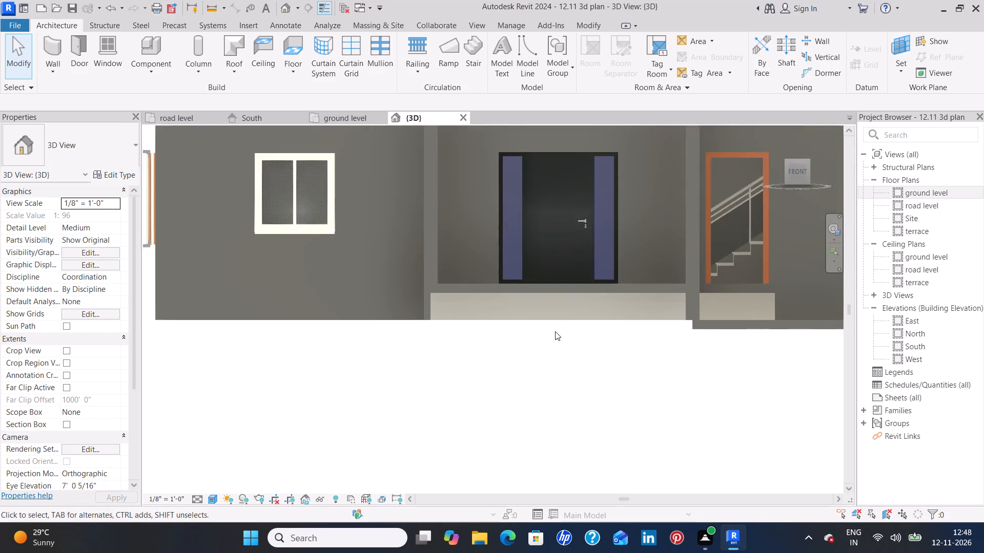
{"action": "scroll", "coordinate": [555, 331], "scroll_direction": "down", "scroll_amount": 4}
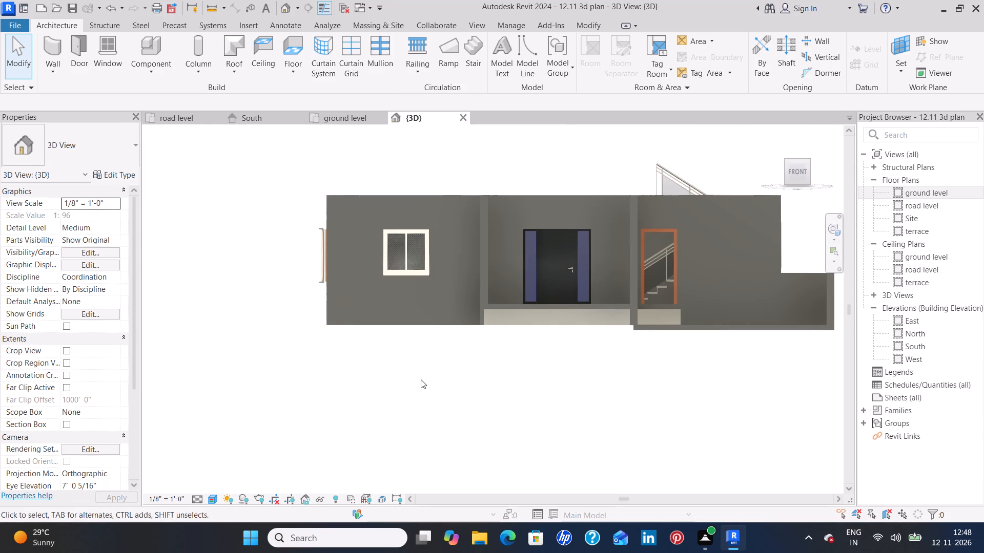
Review the house's exterior sides and furnished rooms in 3D, ending at the living room and balcony.
{"action": "middle_click_drag", "start_coordinate": [421, 379], "coordinate": [465, 388], "text": "shift"}
{"action": "middle_click_drag", "start_coordinate": [282, 381], "coordinate": [381, 400], "text": "shift"}
{"action": "middle_click_drag", "start_coordinate": [301, 409], "coordinate": [407, 412], "text": "shift"}
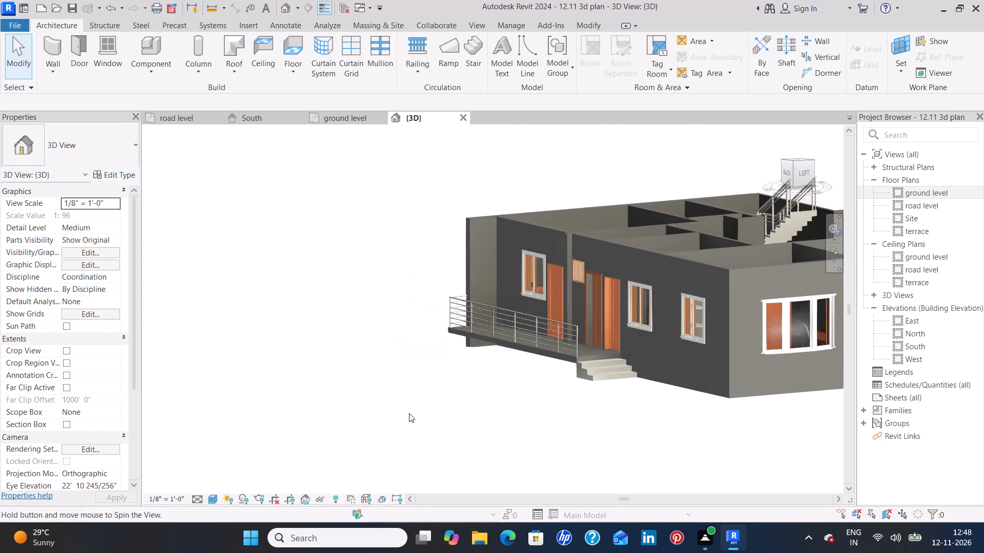
{"action": "middle_click_drag", "start_coordinate": [511, 419], "coordinate": [560, 422], "text": "shift"}
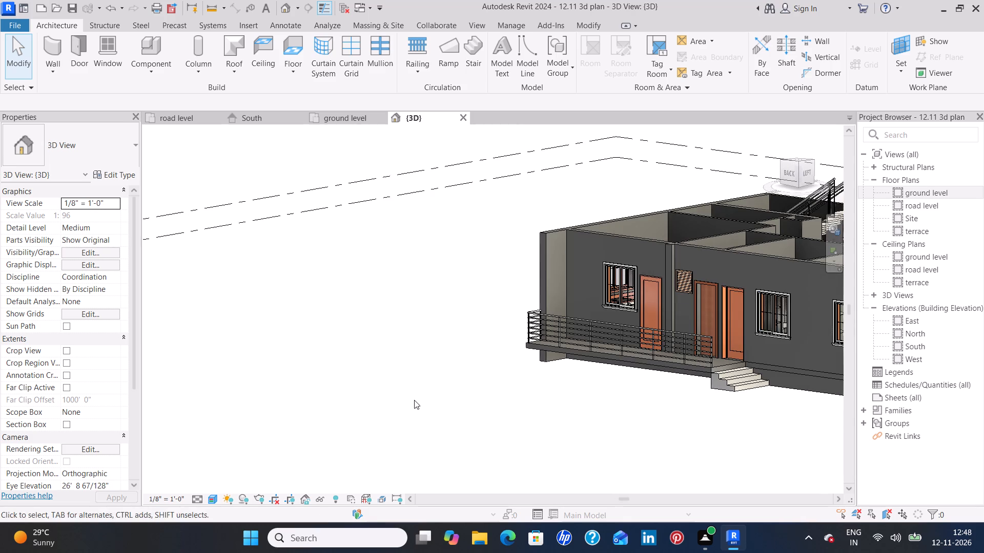
{"action": "middle_click_drag", "start_coordinate": [414, 400], "coordinate": [497, 410], "text": "shift"}
{"action": "middle_click_drag", "start_coordinate": [476, 394], "coordinate": [561, 405], "text": "shift"}
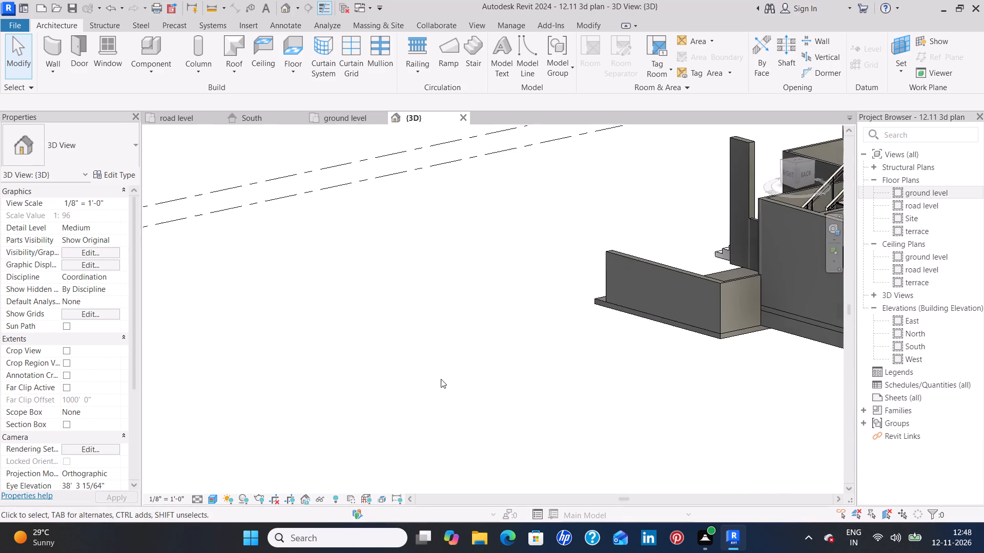
{"action": "middle_click_drag", "start_coordinate": [411, 371], "coordinate": [461, 376], "text": "shift"}
{"action": "middle_click_drag", "start_coordinate": [598, 391], "coordinate": [275, 293]}
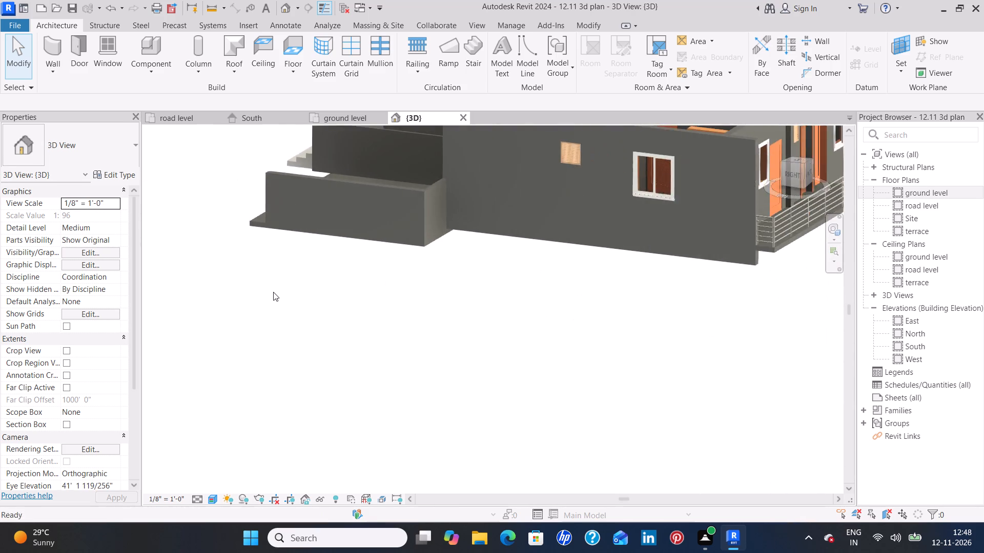
{"action": "middle_click_drag", "start_coordinate": [275, 289], "coordinate": [405, 341], "text": "shift"}
{"action": "middle_click_drag", "start_coordinate": [310, 360], "coordinate": [409, 406], "text": "shift"}
{"action": "middle_click_drag", "start_coordinate": [440, 270], "coordinate": [433, 427], "text": "shift"}
{"action": "scroll", "coordinate": [439, 379], "scroll_direction": "down", "scroll_amount": 1, "text": "shift"}
{"action": "middle_click_drag", "start_coordinate": [429, 415], "coordinate": [520, 395], "text": "shift"}
{"action": "middle_click_drag", "start_coordinate": [486, 399], "coordinate": [562, 373], "text": "shift"}
{"action": "scroll", "coordinate": [405, 424], "scroll_direction": "up", "scroll_amount": 1, "text": "shift"}
{"action": "middle_click_drag", "start_coordinate": [406, 424], "coordinate": [435, 407], "text": "shift"}
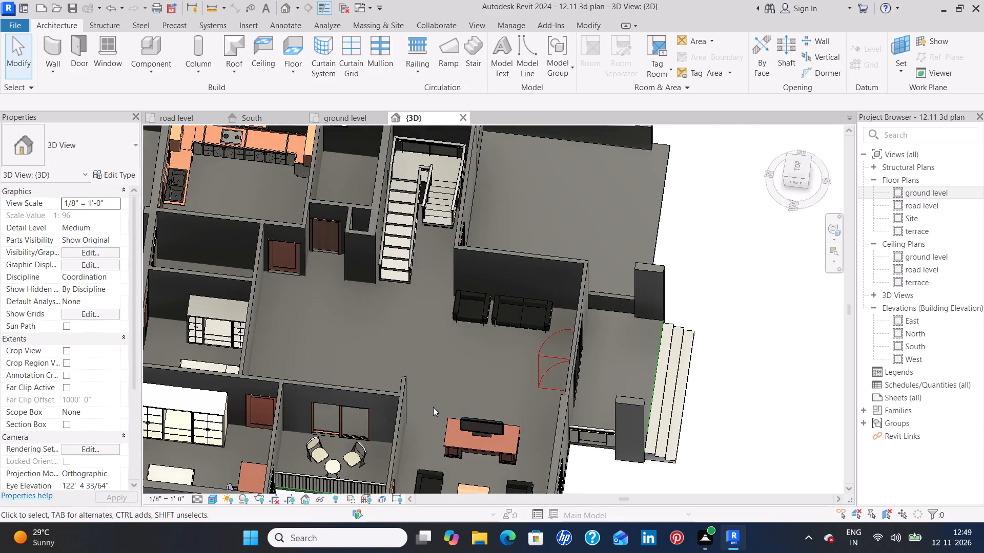
{"action": "scroll", "coordinate": [438, 403], "scroll_direction": "up", "scroll_amount": 2}
{"action": "middle_click_drag", "start_coordinate": [438, 391], "coordinate": [438, 316], "text": "shift"}
{"action": "middle_click_drag", "start_coordinate": [438, 330], "coordinate": [448, 270]}
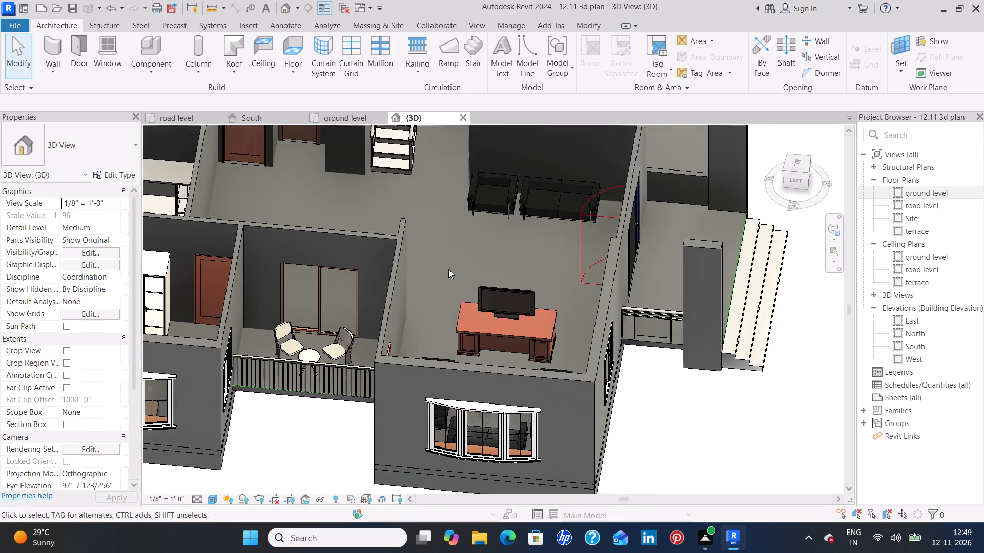
Inspect the type properties of the terrace stair, including its calculation rules, construction and supports.
{"action": "middle_click_drag", "start_coordinate": [448, 269], "coordinate": [462, 204], "text": "shift"}
{"action": "middle_click_drag", "start_coordinate": [462, 204], "coordinate": [355, 552]}
{"action": "scroll", "coordinate": [313, 498], "scroll_direction": "up", "scroll_amount": 3}
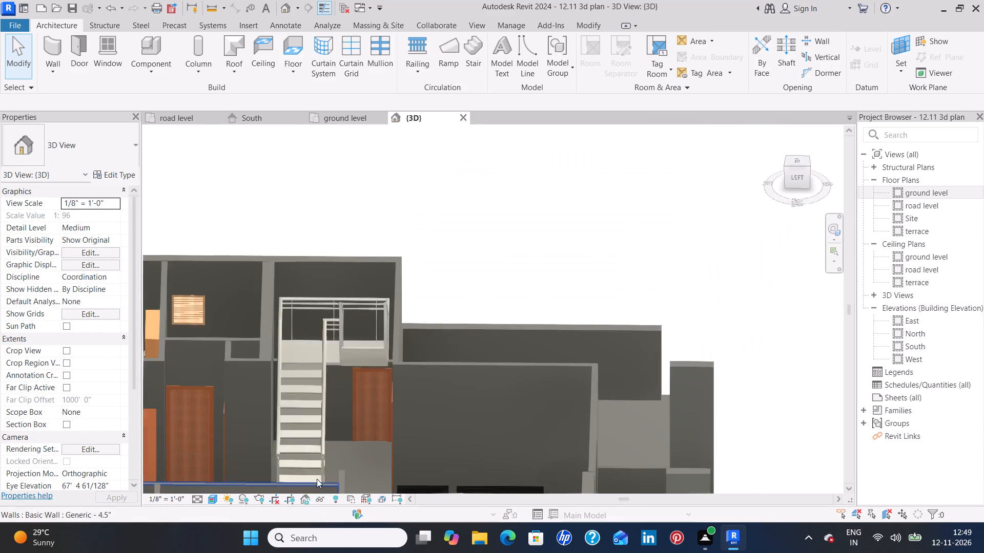
{"action": "scroll", "coordinate": [317, 479], "scroll_direction": "up", "scroll_amount": 5}
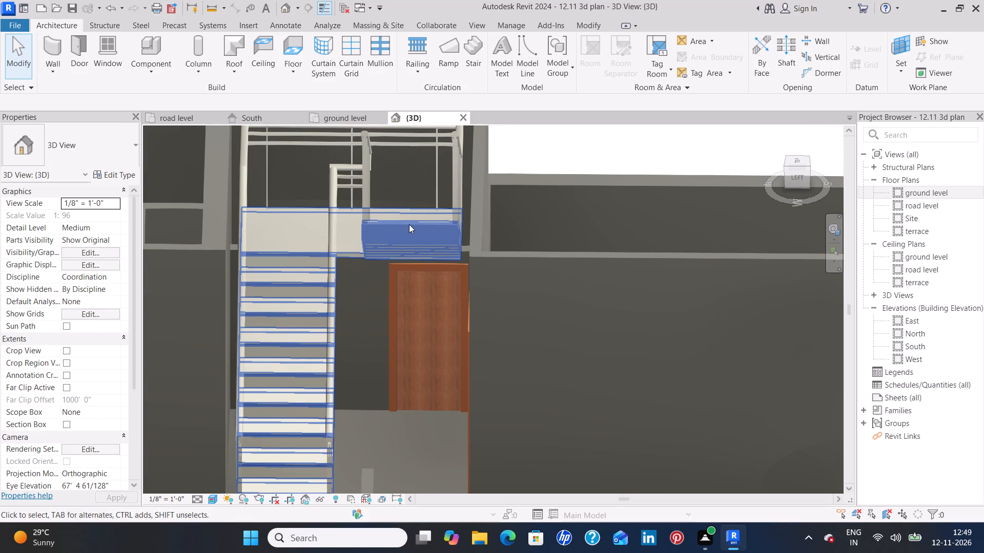
{"action": "left_click", "coordinate": [409, 224]}
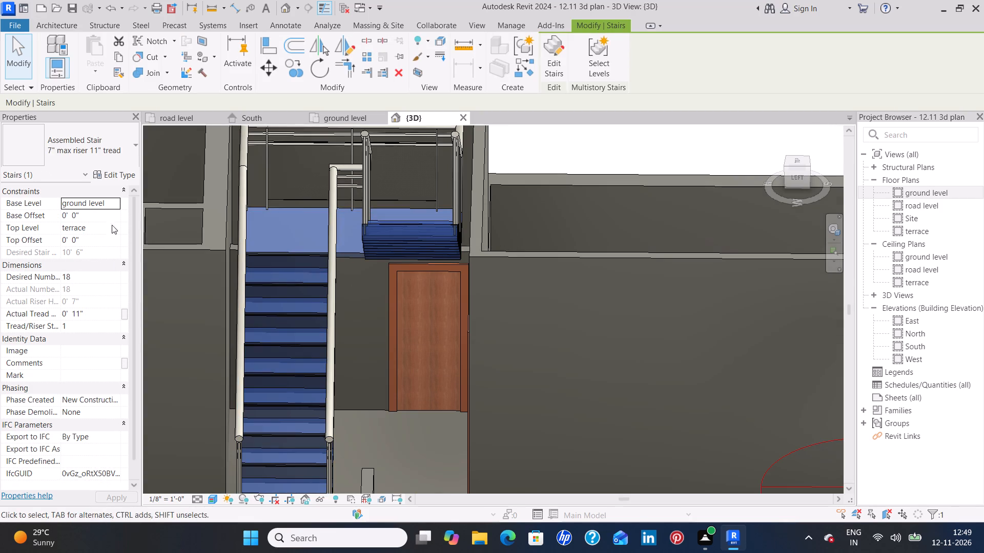
{"action": "left_click", "coordinate": [119, 171]}
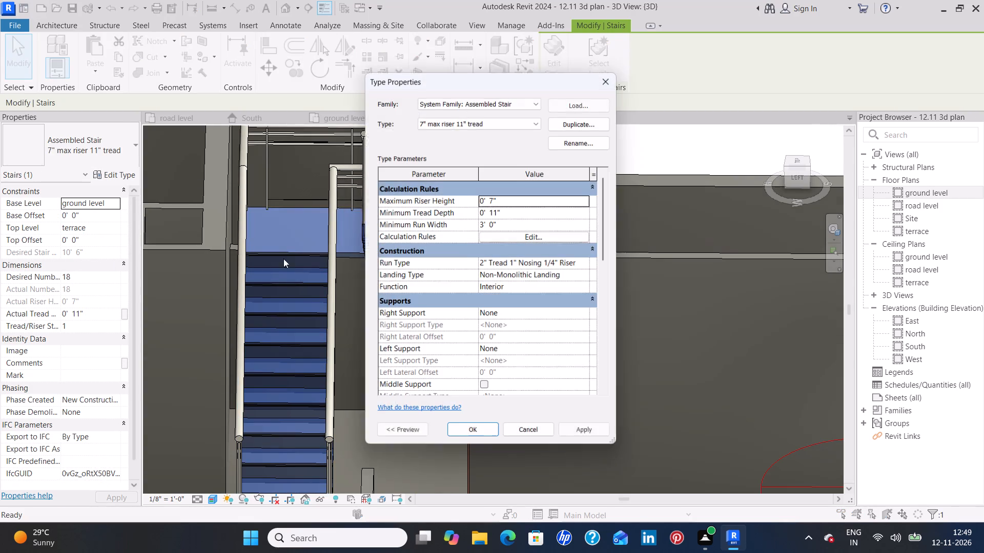
{"action": "scroll", "coordinate": [538, 370], "scroll_direction": "down", "scroll_amount": 3}
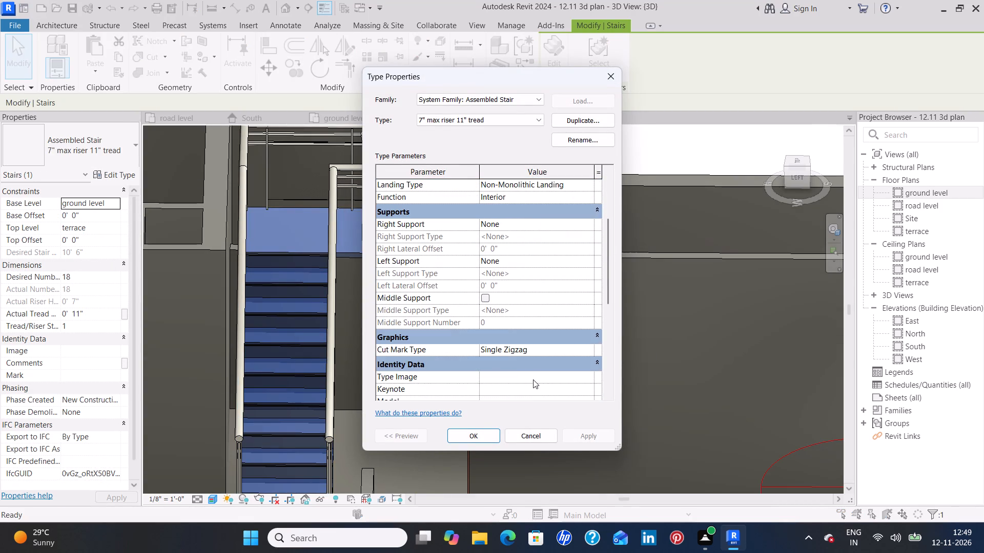
{"action": "scroll", "coordinate": [528, 385], "scroll_direction": "up", "scroll_amount": 3}
{"action": "scroll", "coordinate": [503, 436], "scroll_direction": "up", "scroll_amount": 1}
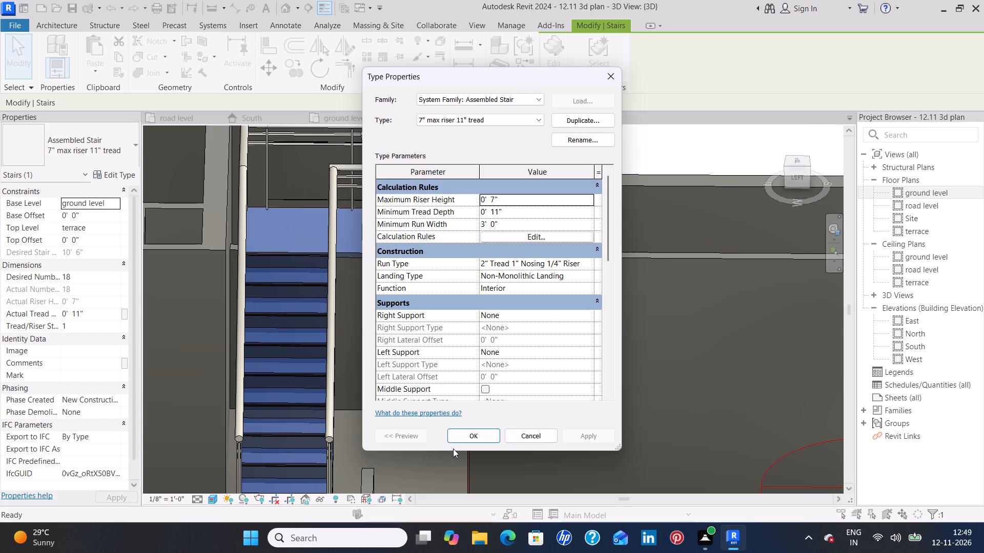
{"action": "left_click", "coordinate": [479, 431]}
{"action": "left_click", "coordinate": [612, 386]}
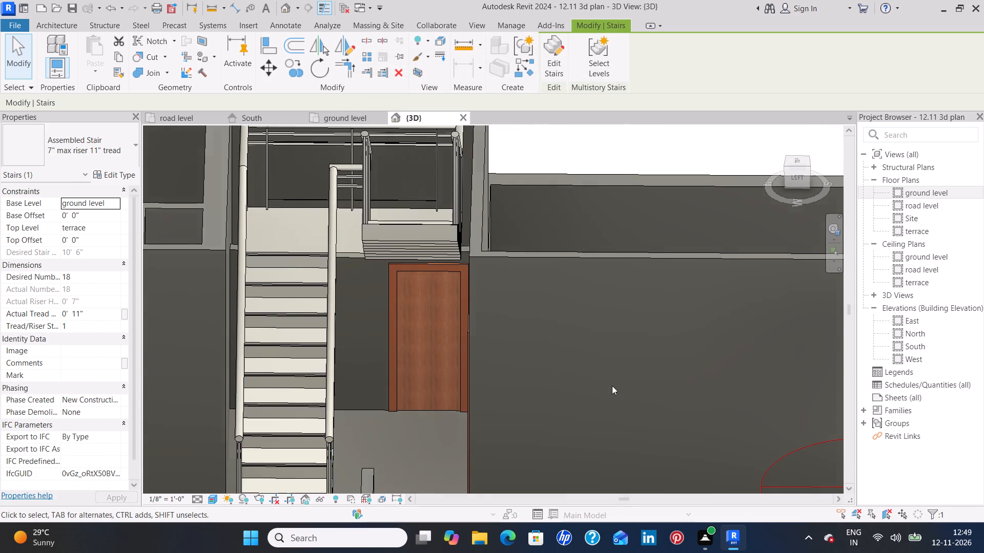
Examine the terrace stair's treads and handrails up close in 3D.
{"action": "scroll", "coordinate": [612, 386], "scroll_direction": "down", "scroll_amount": 3}
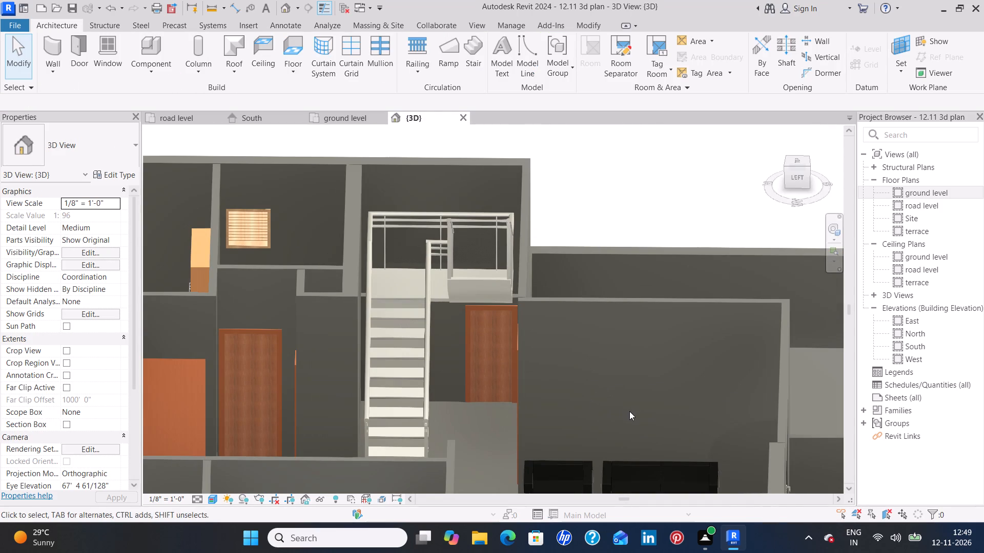
{"action": "middle_click_drag", "start_coordinate": [629, 411], "coordinate": [606, 416], "text": "shift"}
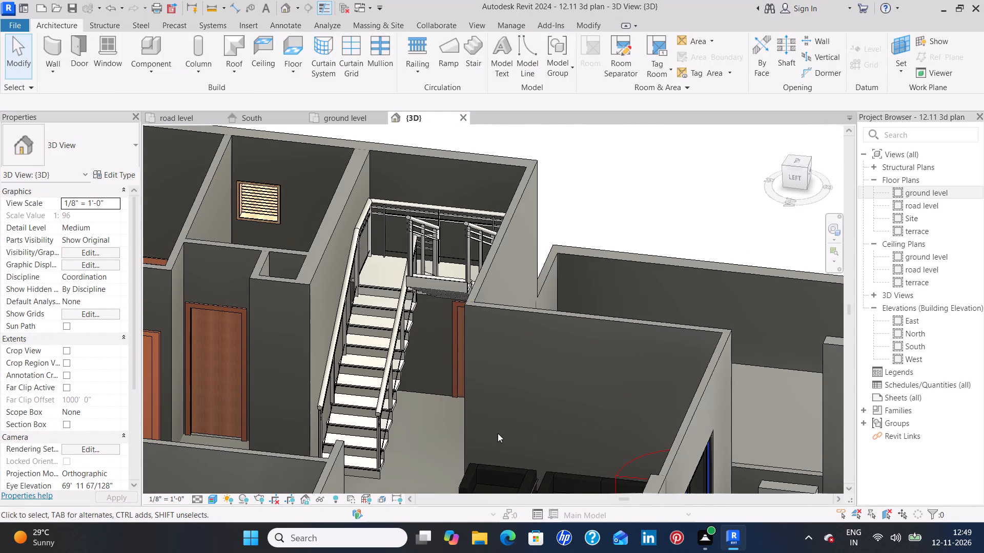
{"action": "scroll", "coordinate": [326, 398], "scroll_direction": "up", "scroll_amount": 9}
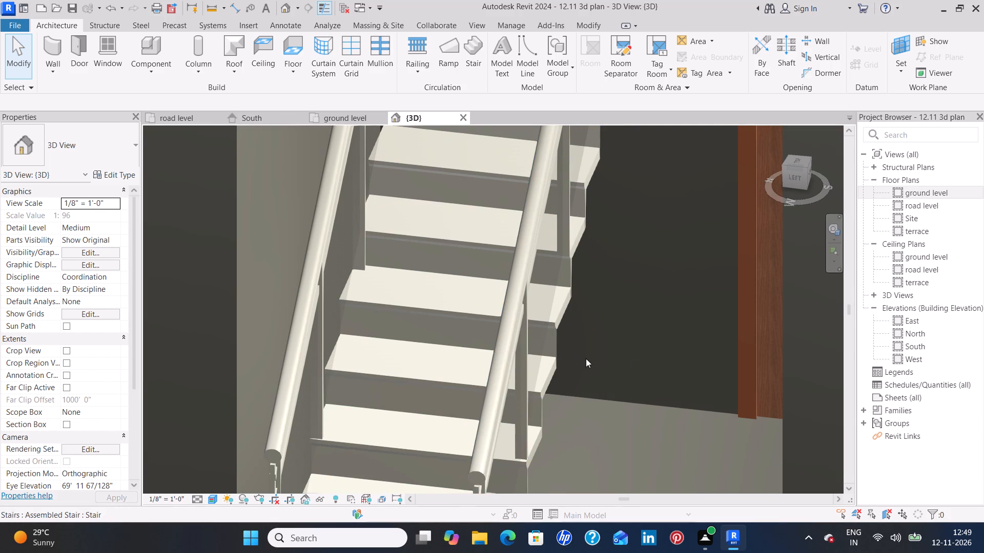
{"action": "scroll", "coordinate": [586, 359], "scroll_direction": "down", "scroll_amount": 7}
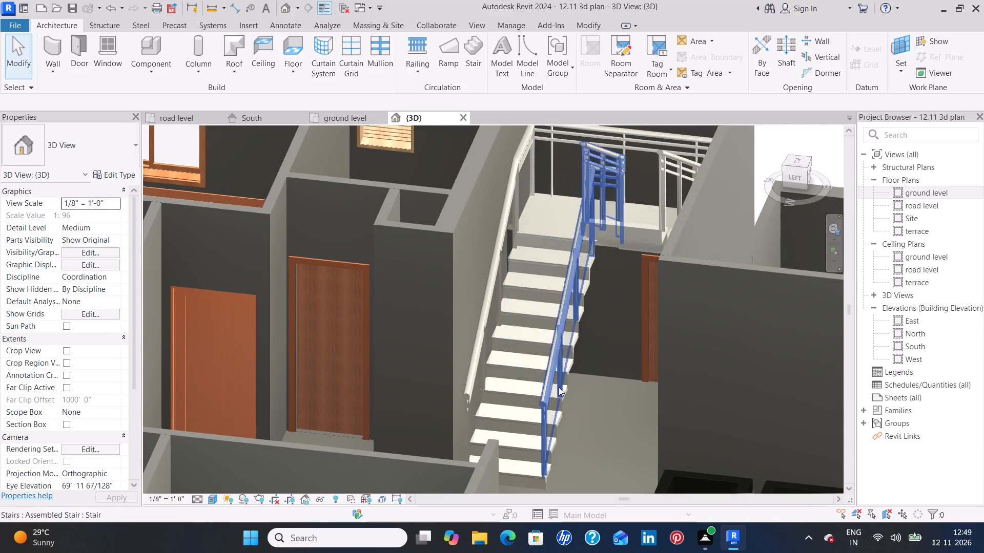
Delete the Handrail - Rectangular railing along the open edge of the balcony with the two chairs and round table.
{"action": "middle_click_drag", "start_coordinate": [556, 397], "coordinate": [600, 244]}
{"action": "middle_click_drag", "start_coordinate": [596, 414], "coordinate": [619, 229]}
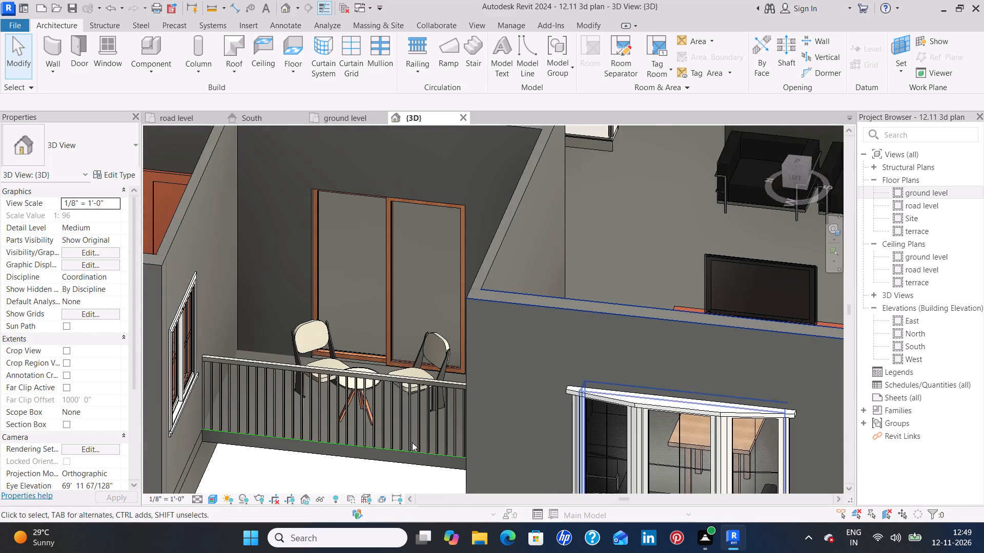
{"action": "left_click", "coordinate": [377, 406]}
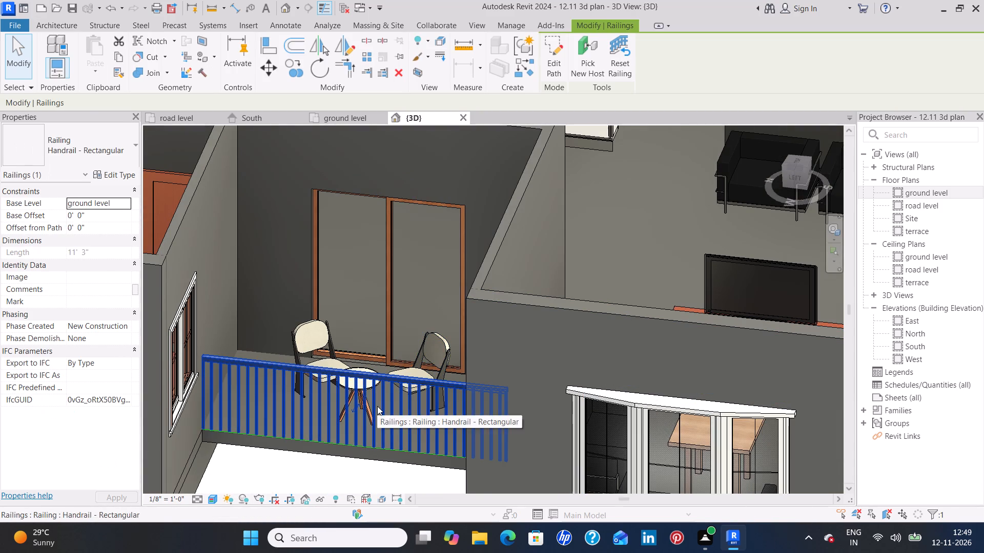
{"action": "key", "text": "Delete"}
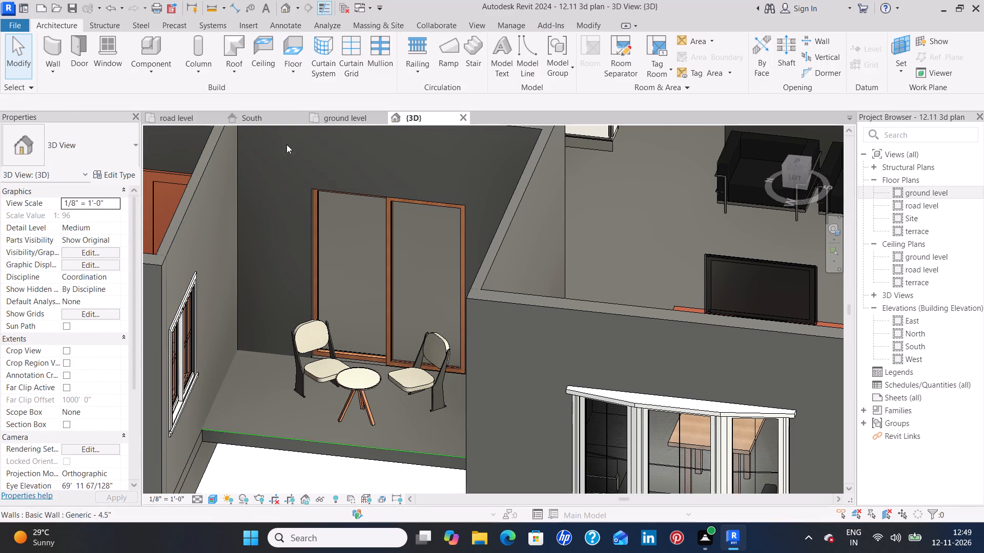
On the ground level plan, draw a Generic - 4.5" wall with an unconnected height of 6" along the balcony's open edge.
{"action": "left_click", "coordinate": [348, 120]}
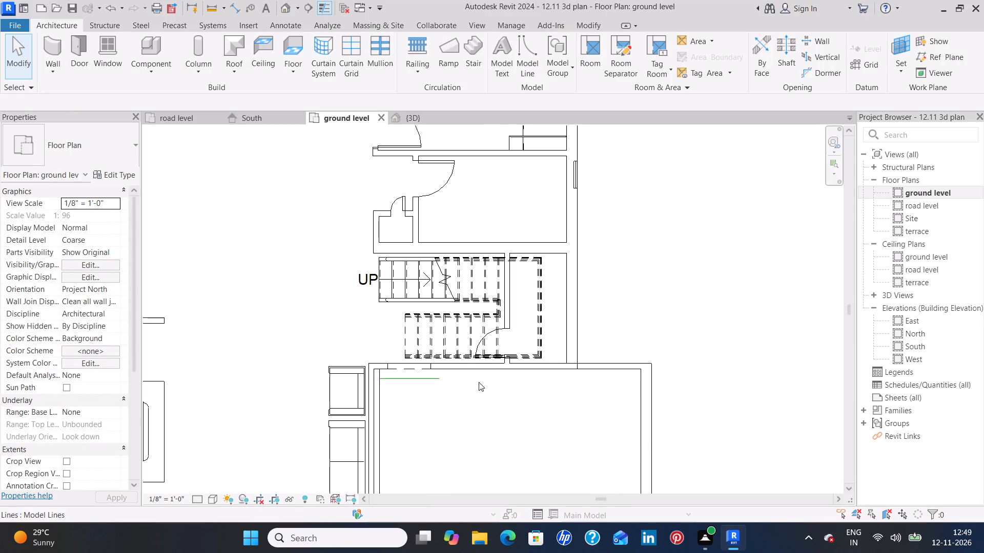
{"action": "middle_click_drag", "start_coordinate": [185, 357], "coordinate": [607, 405]}
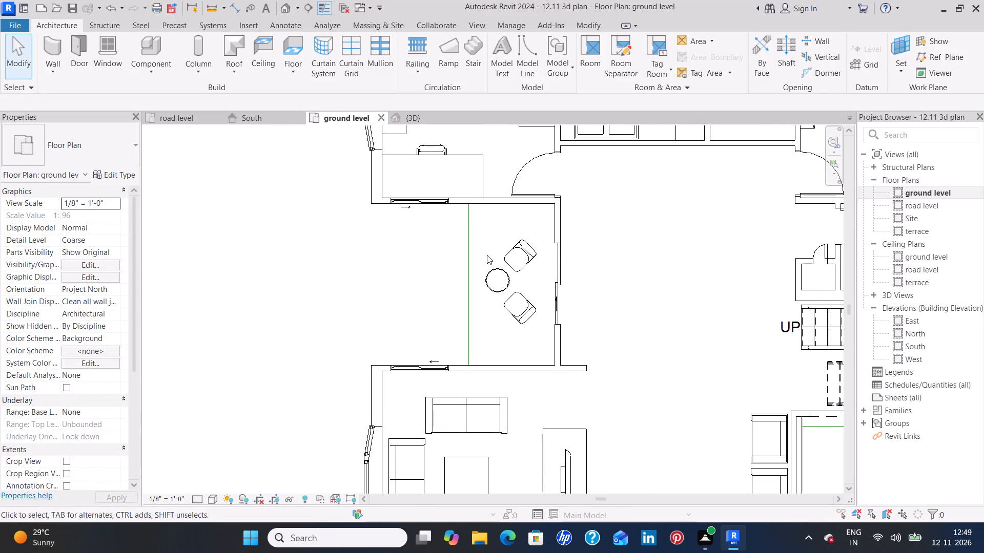
{"action": "middle_click_drag", "start_coordinate": [483, 232], "coordinate": [563, 282]}
{"action": "scroll", "coordinate": [563, 286], "scroll_direction": "up", "scroll_amount": 6}
{"action": "middle_click_drag", "start_coordinate": [559, 284], "coordinate": [553, 245]}
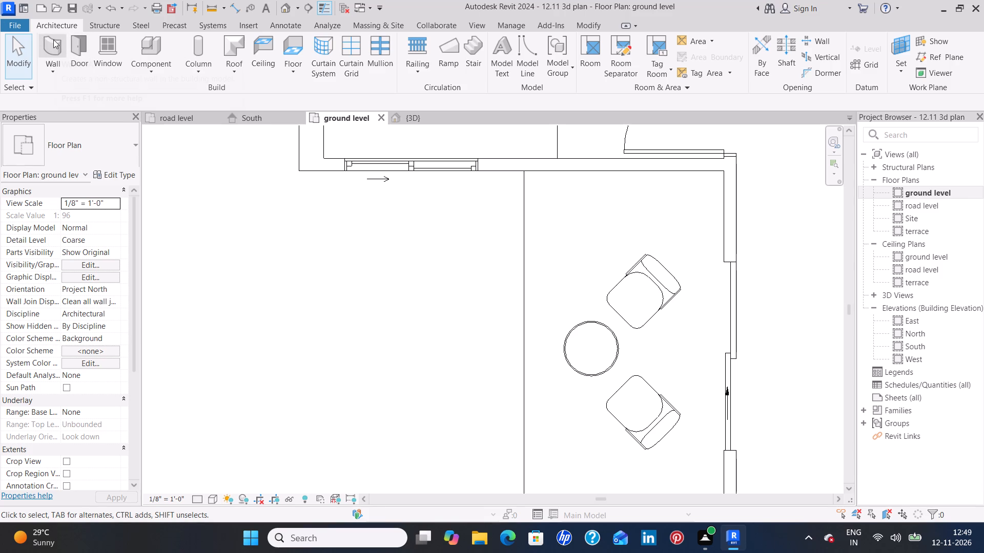
{"action": "left_click", "coordinate": [53, 39]}
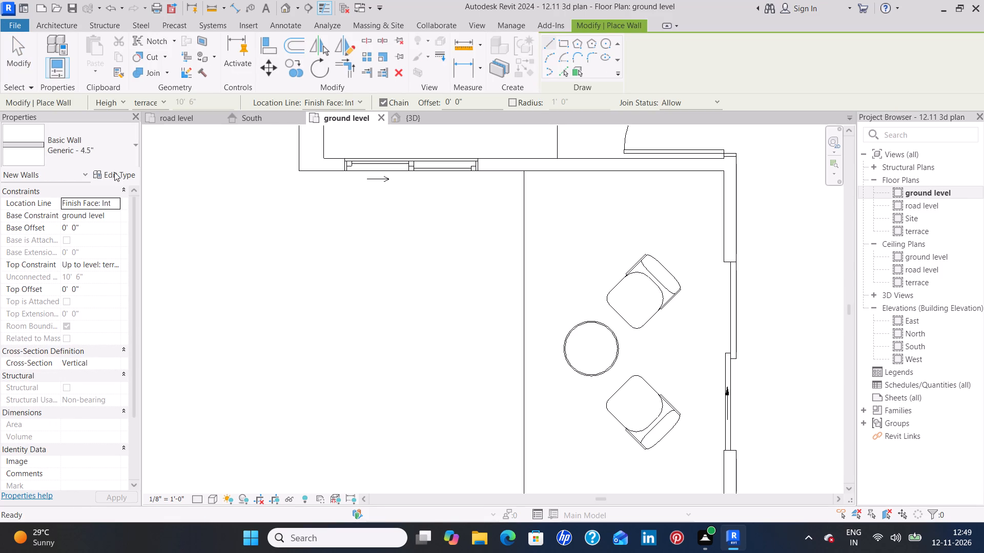
{"action": "left_click", "coordinate": [116, 267]}
{"action": "left_click", "coordinate": [114, 274]}
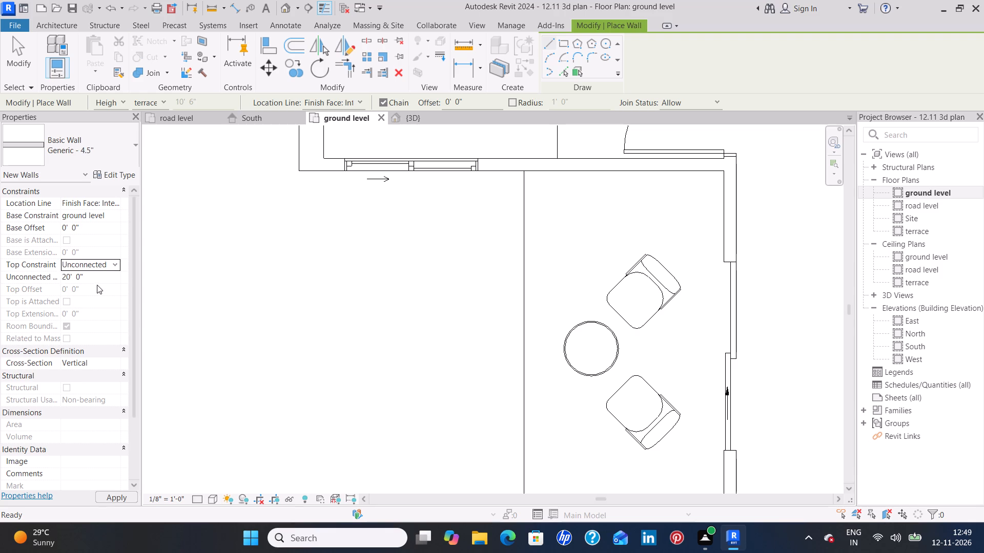
{"action": "left_click", "coordinate": [100, 277]}
{"action": "key", "text": "BackSpace"}
{"action": "key", "text": "6"}
{"action": "key", "text": "shift+quotedbl"}
{"action": "left_click", "coordinate": [110, 497]}
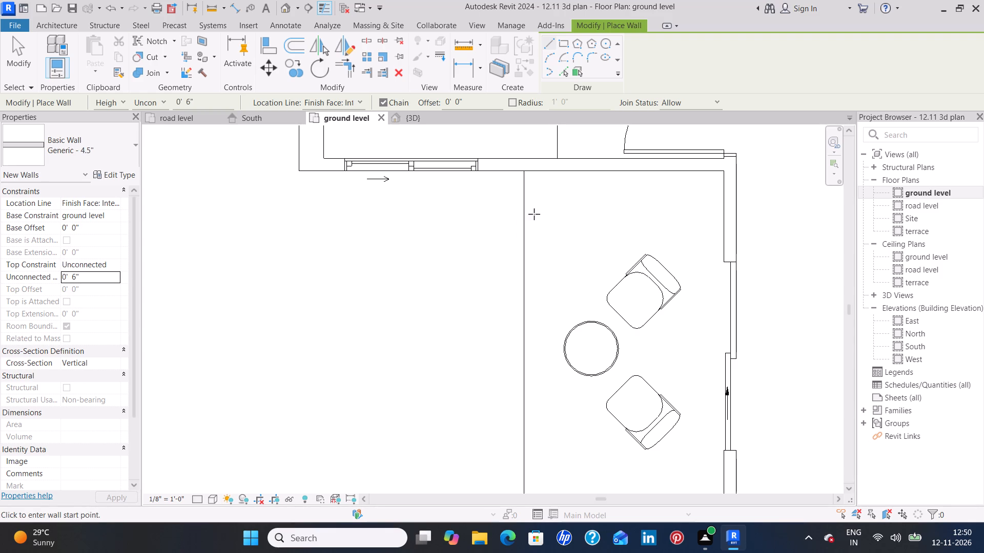
{"action": "left_click", "coordinate": [524, 173]}
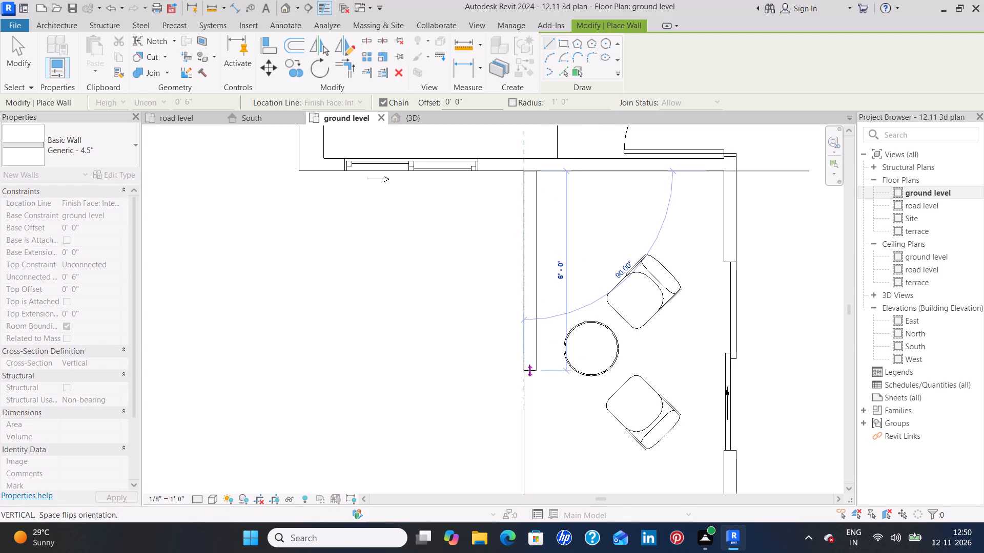
{"action": "middle_click_drag", "start_coordinate": [509, 388], "coordinate": [509, 231]}
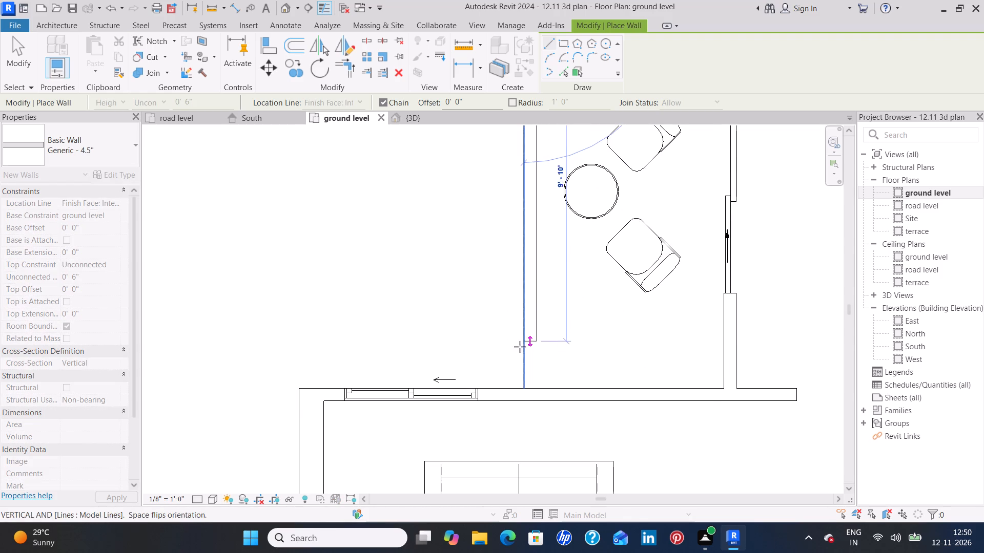
{"action": "left_click", "coordinate": [523, 389]}
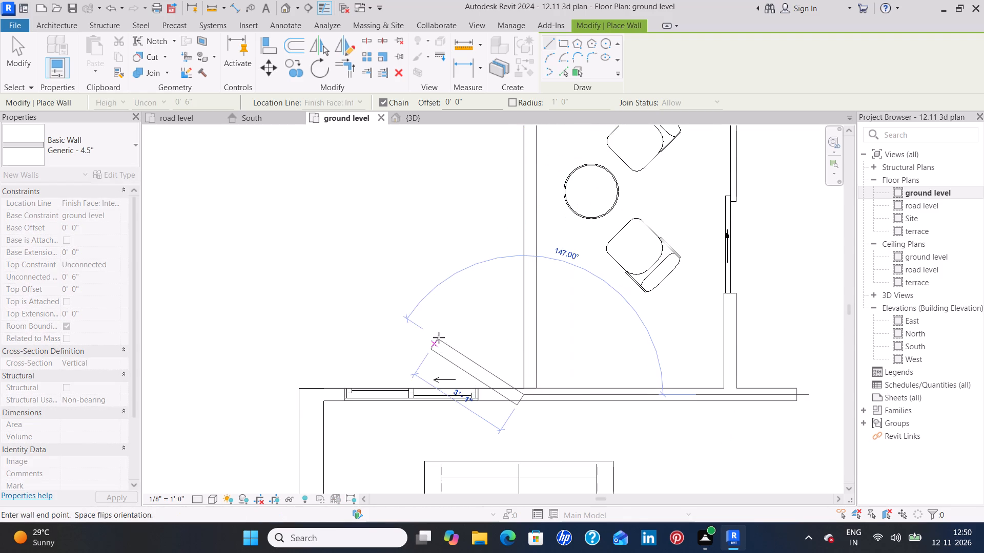
{"action": "key", "text": "Escape"}
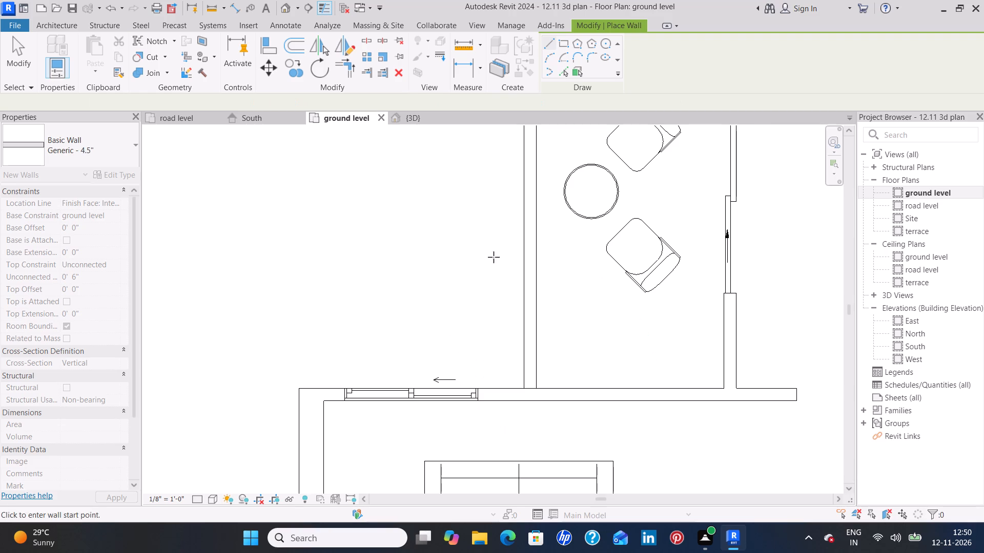
{"action": "middle_click_drag", "start_coordinate": [485, 232], "coordinate": [450, 308]}
{"action": "key", "text": "Escape"}
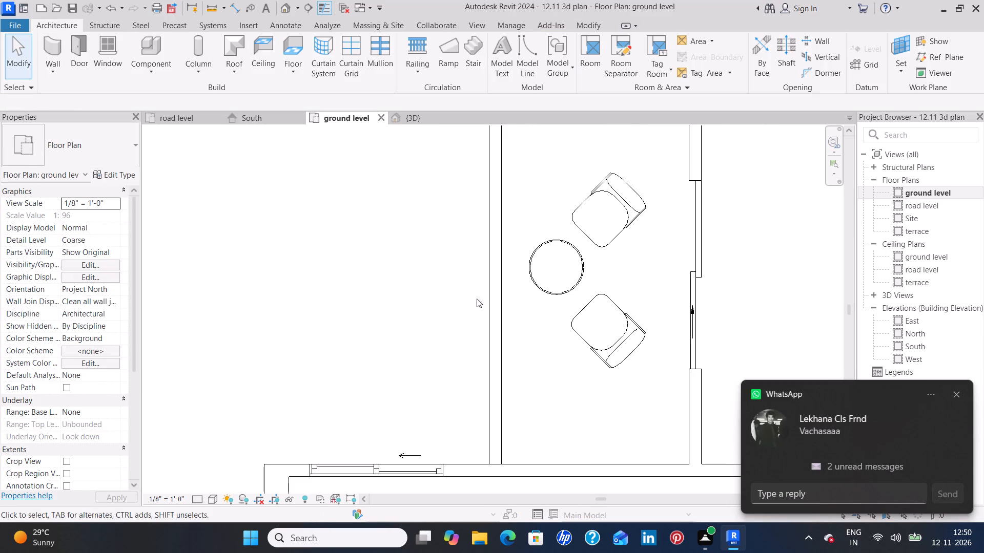
Set up a new Curtain Wall 1 wall with a base offset of 6" and an unconnected height of 3'.
{"action": "middle_click_drag", "start_coordinate": [439, 236], "coordinate": [433, 318]}
{"action": "scroll", "coordinate": [434, 317], "scroll_direction": "down", "scroll_amount": 2}
{"action": "middle_click_drag", "start_coordinate": [413, 343], "coordinate": [415, 317]}
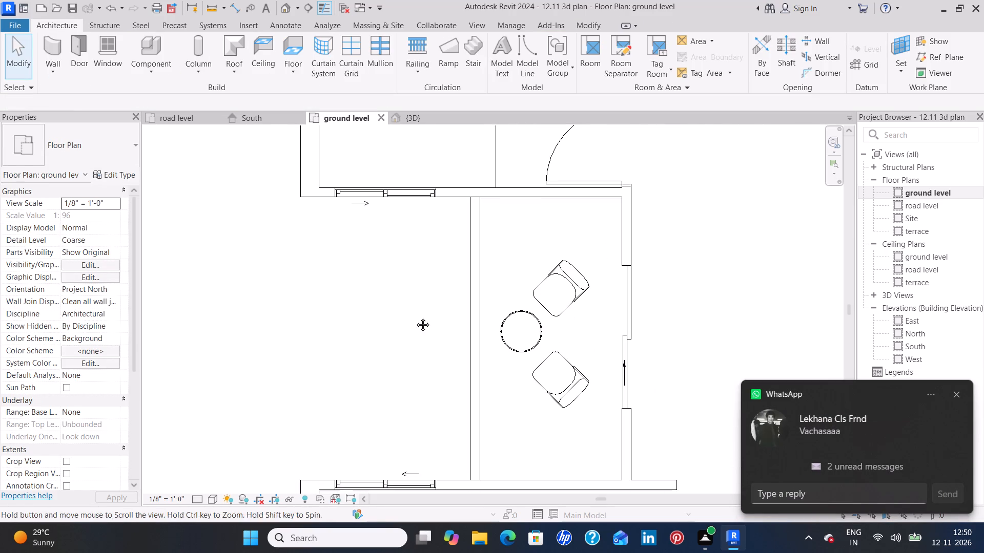
{"action": "middle_click_drag", "start_coordinate": [415, 317], "coordinate": [423, 280]}
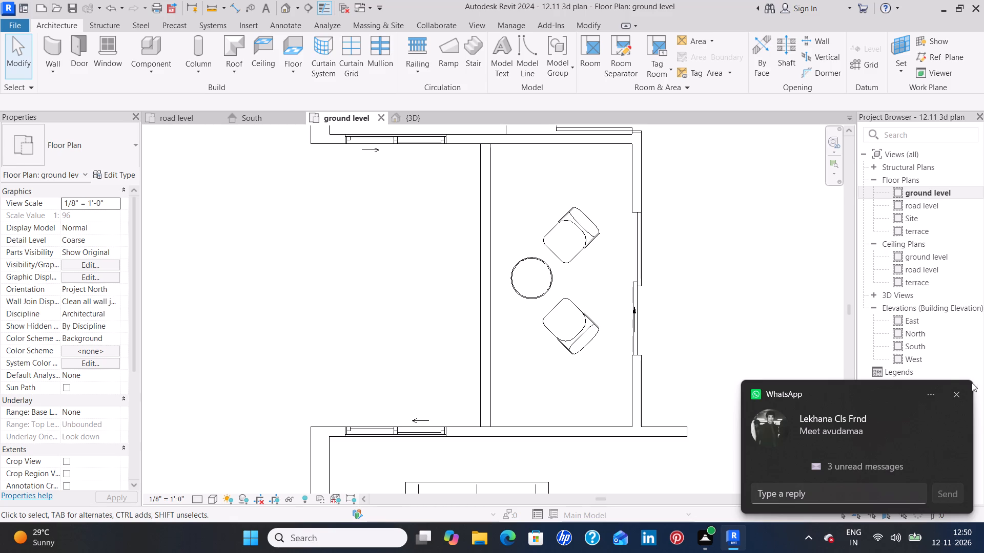
{"action": "left_click", "coordinate": [955, 391]}
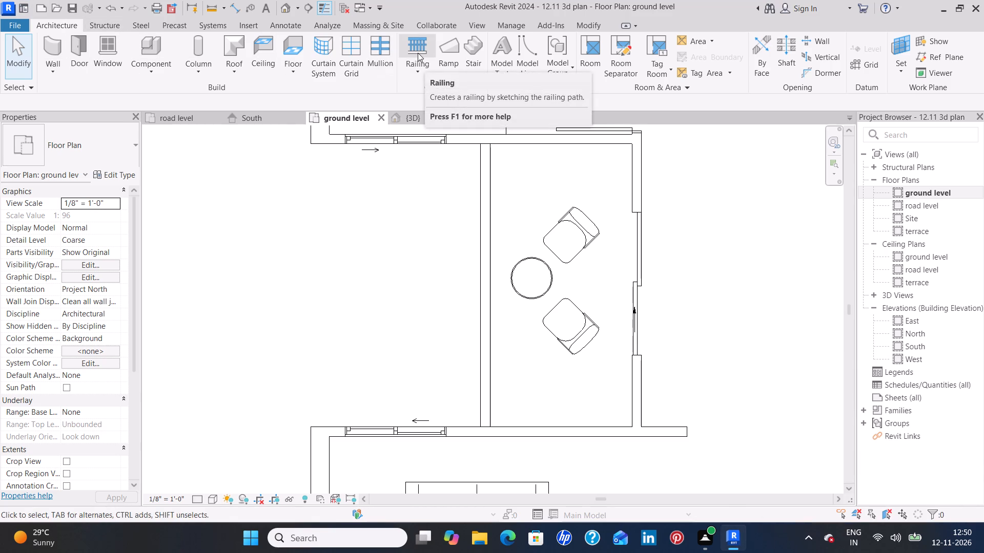
{"action": "left_click", "coordinate": [47, 55]}
{"action": "left_click", "coordinate": [78, 153]}
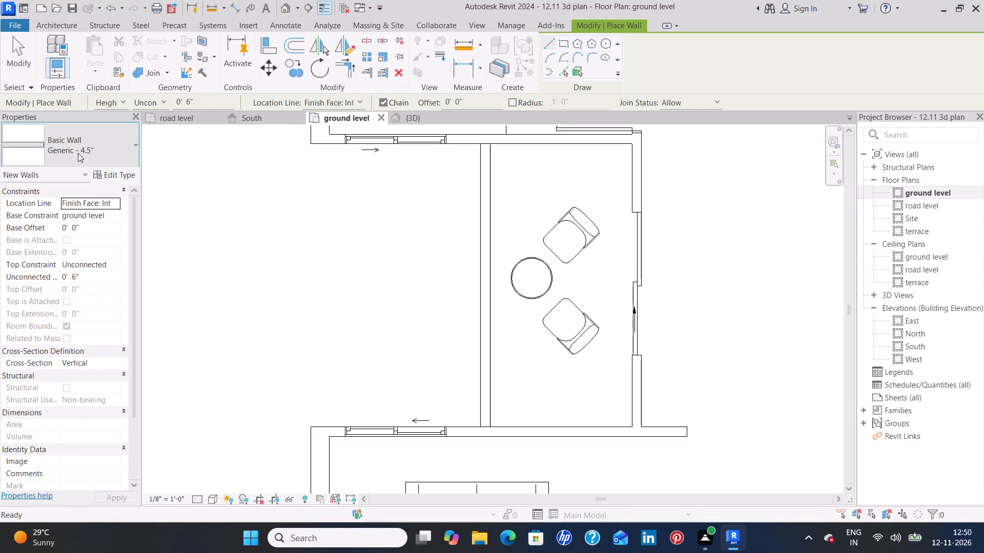
{"action": "scroll", "coordinate": [72, 193], "scroll_direction": "down", "scroll_amount": 4}
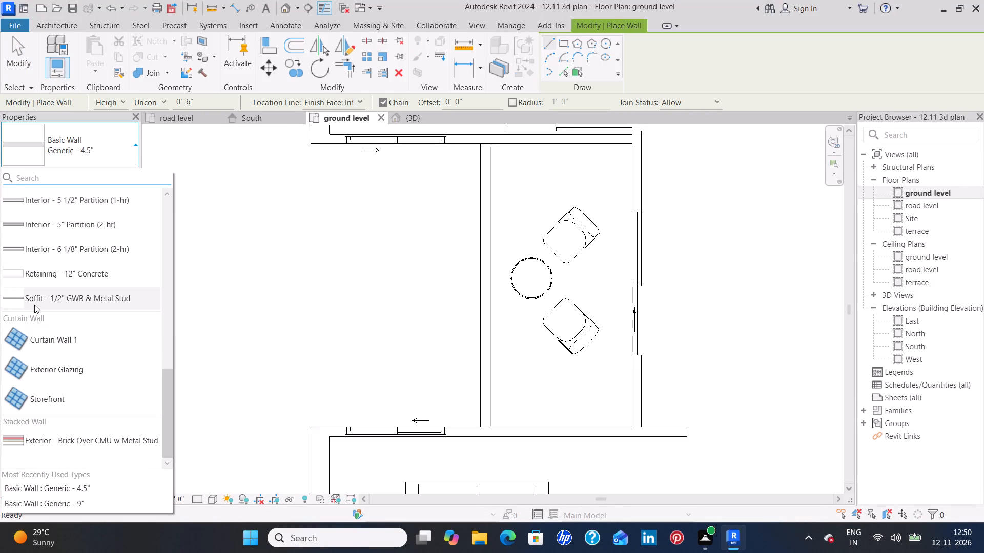
{"action": "left_click", "coordinate": [118, 347]}
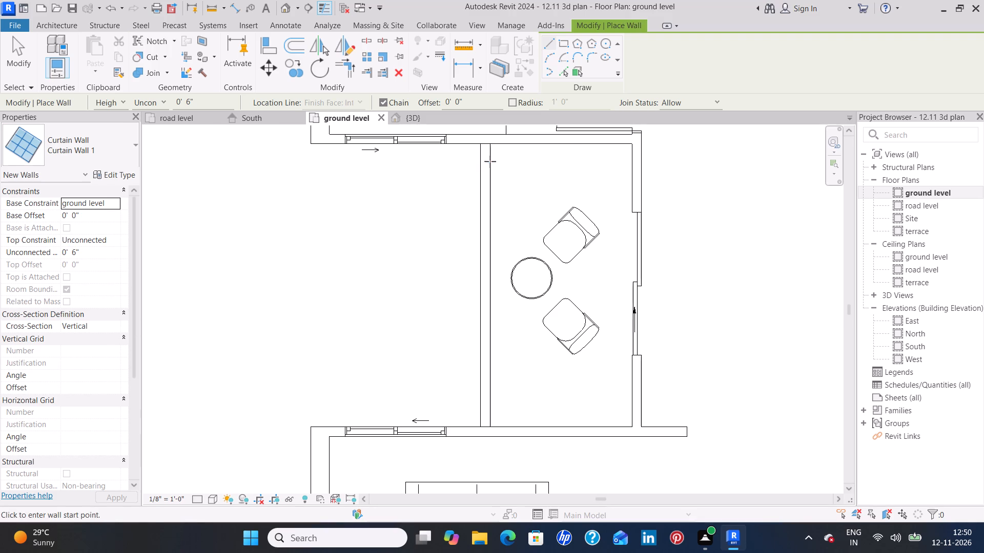
{"action": "left_click", "coordinate": [109, 215]}
{"action": "key", "text": "BackSpace"}
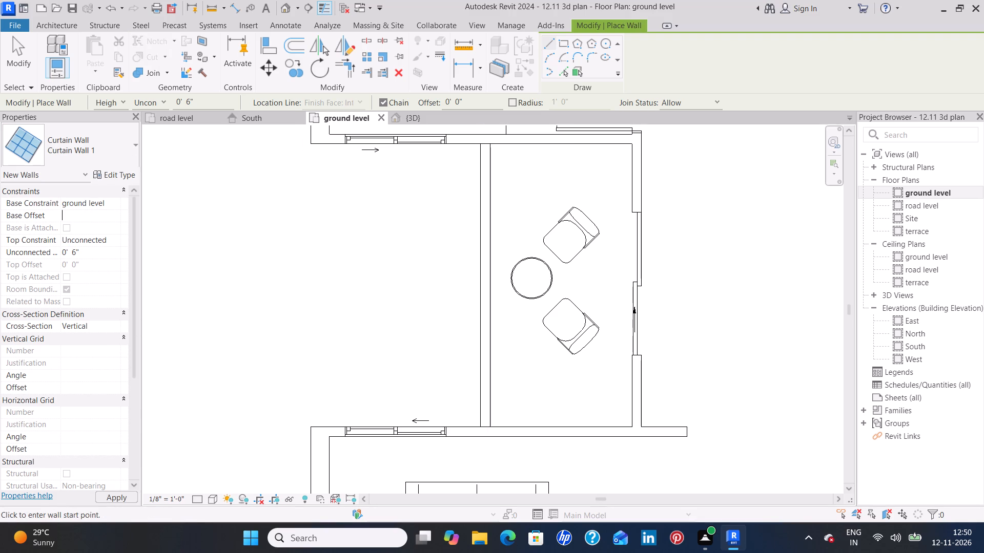
{"action": "key", "text": "6"}
{"action": "key", "text": "shift+quotedbl"}
{"action": "left_click", "coordinate": [99, 250]}
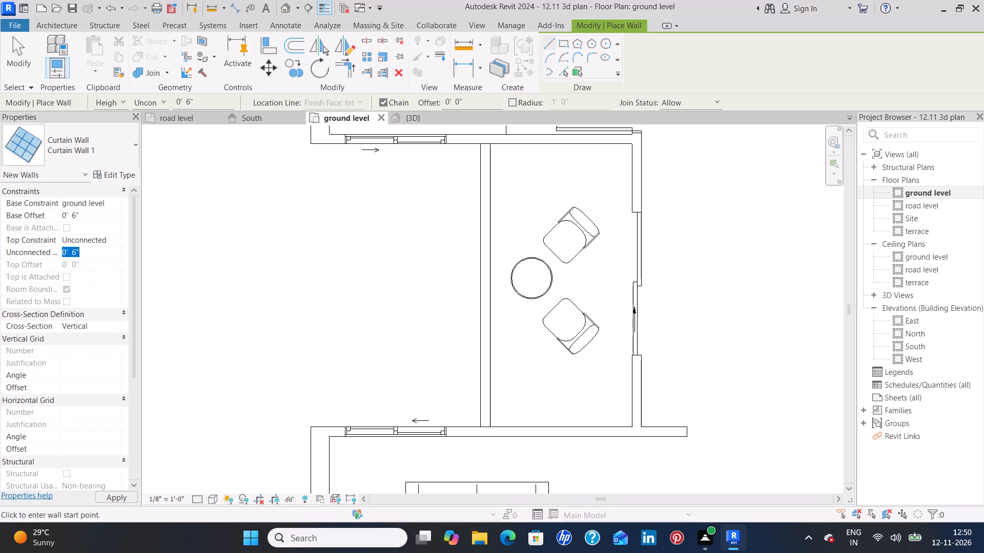
{"action": "key", "text": "BackSpace"}
{"action": "key", "text": "3"}
{"action": "key", "text": "apostrophe"}
{"action": "key", "text": "Return"}
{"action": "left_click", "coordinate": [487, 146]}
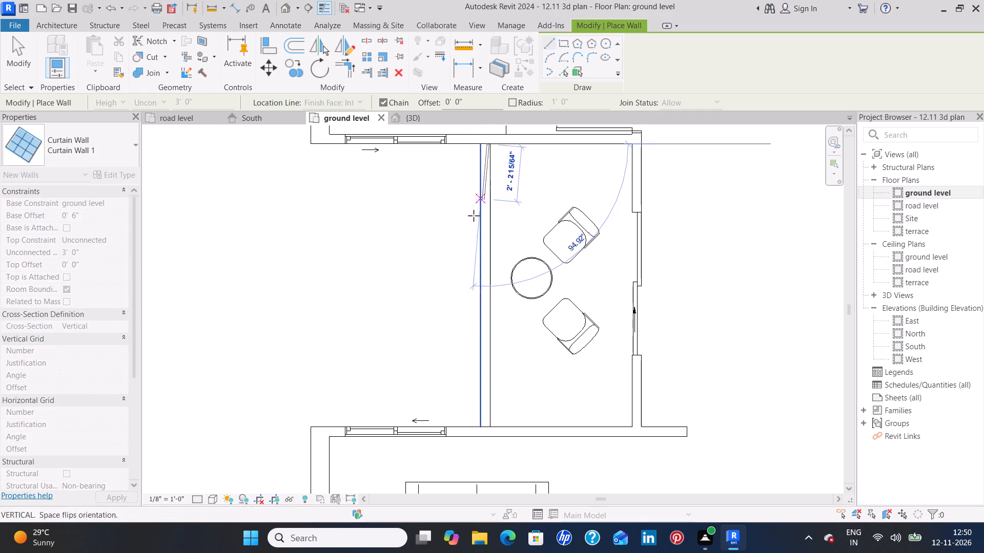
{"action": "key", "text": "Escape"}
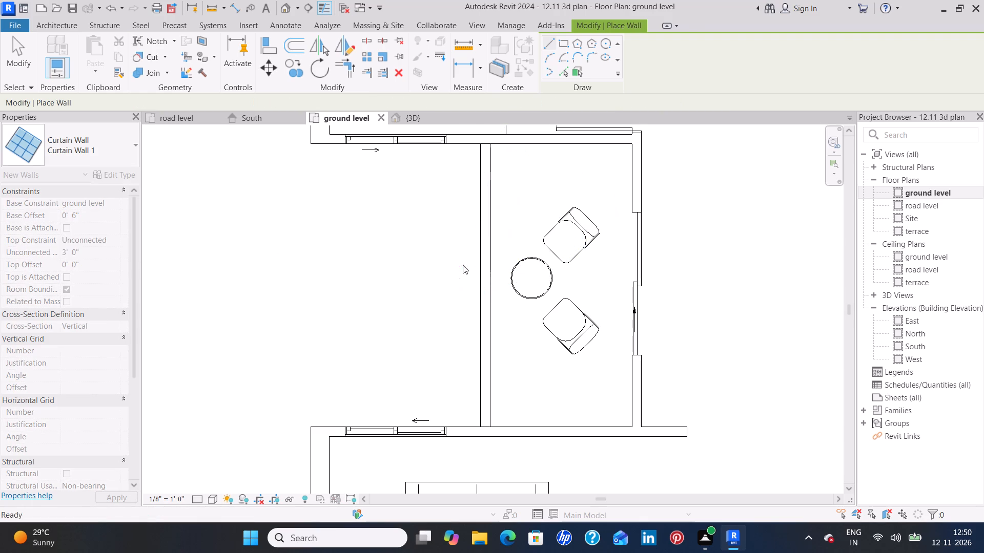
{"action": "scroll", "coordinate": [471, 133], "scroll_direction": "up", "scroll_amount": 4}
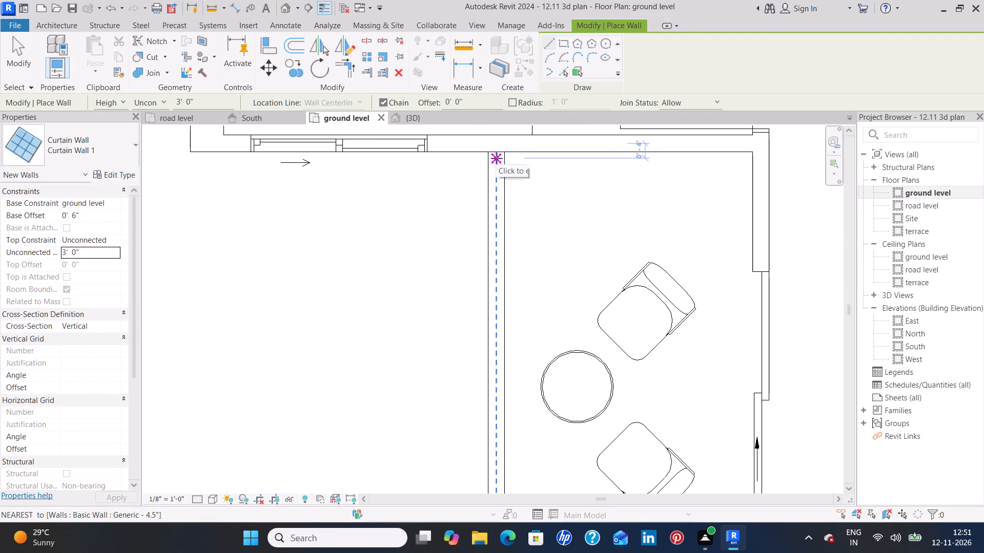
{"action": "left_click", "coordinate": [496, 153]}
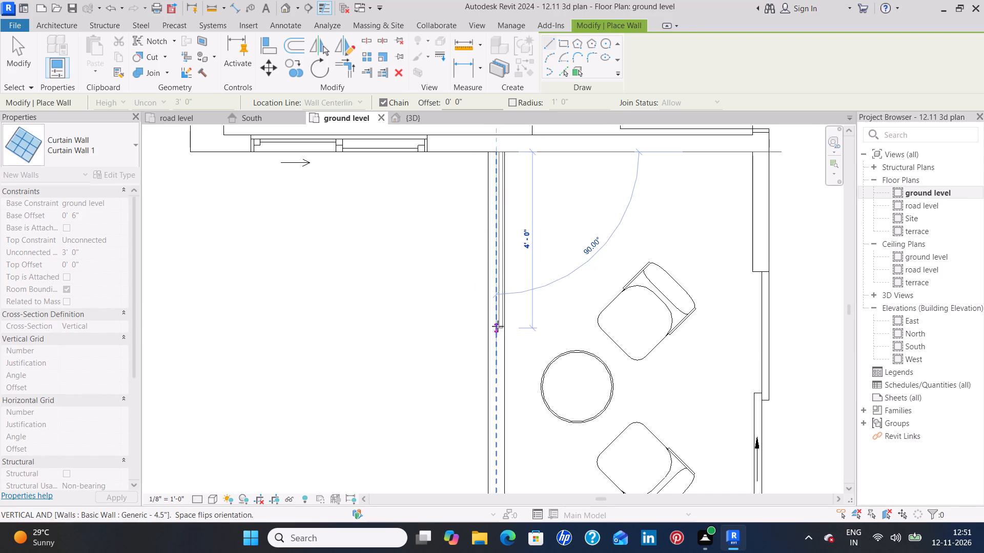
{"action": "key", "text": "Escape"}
Draw the curtain wall about 11' 3" long along the outer face of the balcony's low wall and show it in 3D.
{"action": "left_click", "coordinate": [487, 152]}
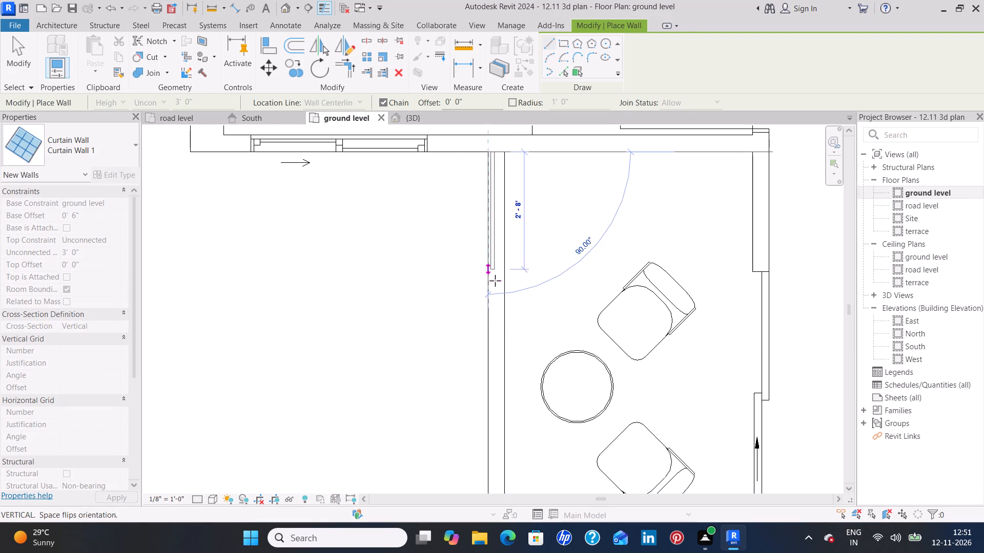
{"action": "middle_click_drag", "start_coordinate": [495, 325], "coordinate": [507, 223]}
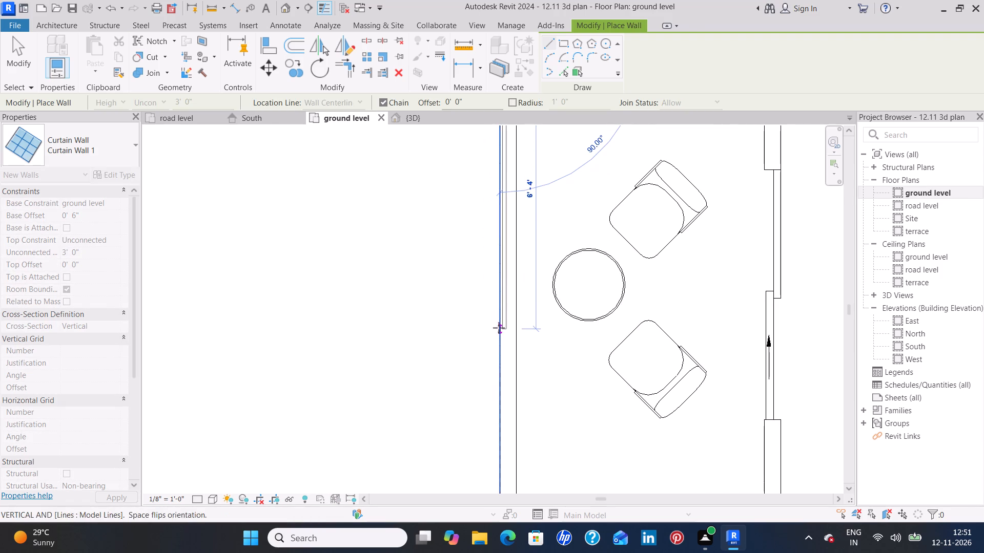
{"action": "middle_click_drag", "start_coordinate": [499, 328], "coordinate": [512, 208]}
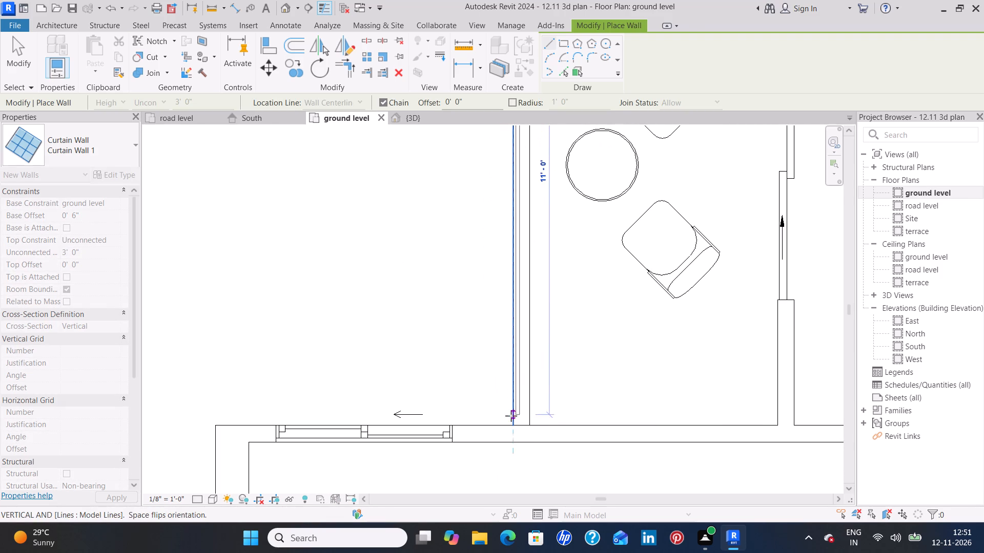
{"action": "left_click", "coordinate": [508, 424]}
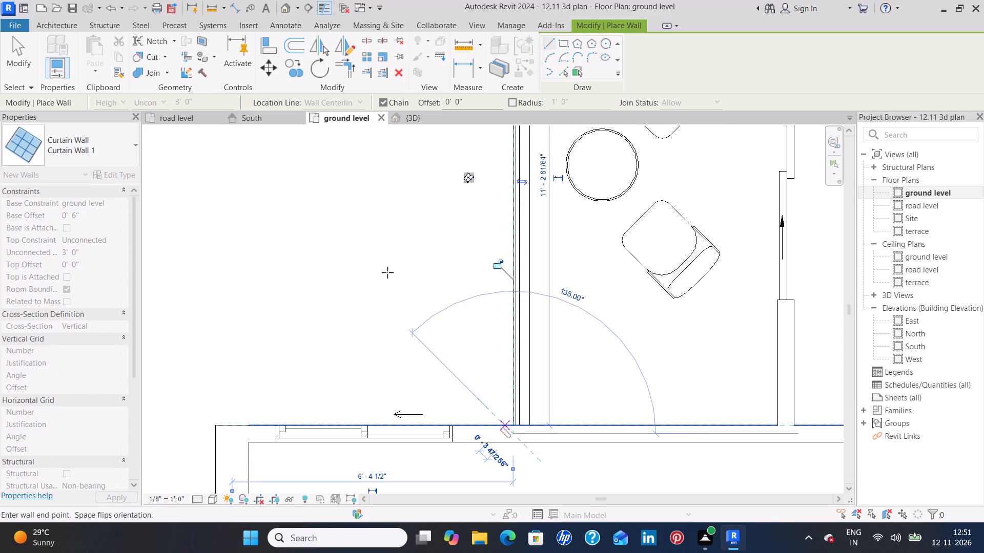
{"action": "key", "text": "Escape"}
{"action": "key", "text": "Escape"}
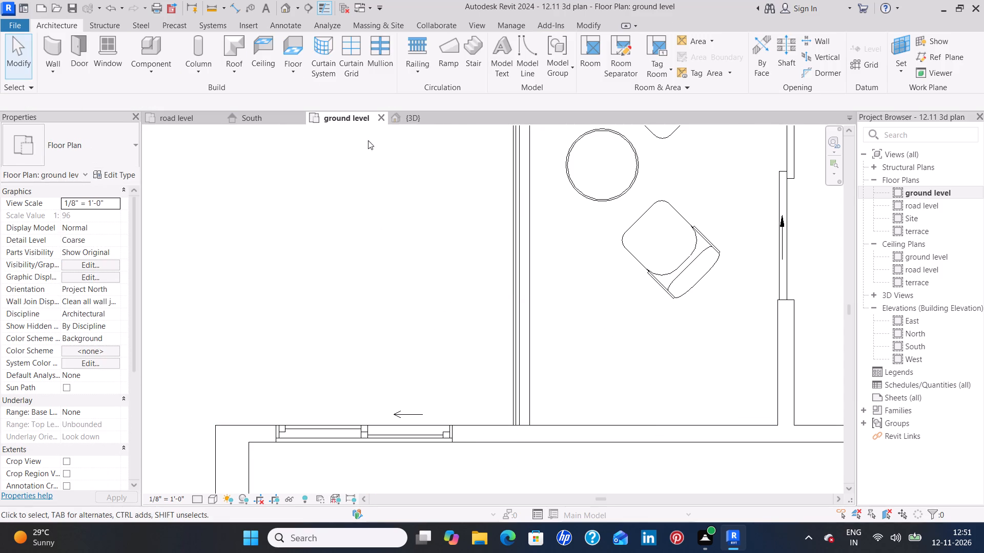
{"action": "left_click", "coordinate": [426, 121]}
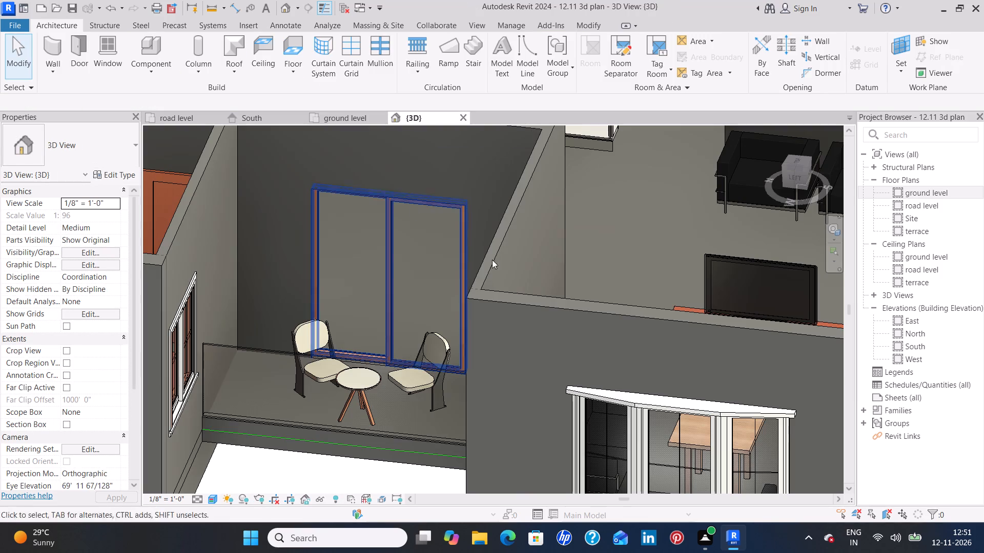
On the ground level plan, nudge the balcony's curtain wall inward toward the seating so it sits over the low wall.
{"action": "scroll", "coordinate": [262, 423], "scroll_direction": "up", "scroll_amount": 5}
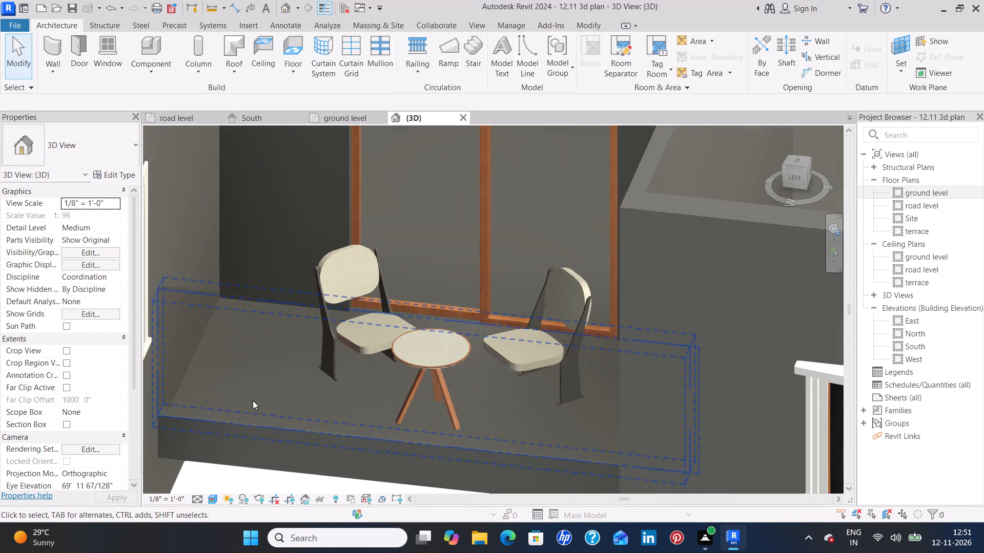
{"action": "scroll", "coordinate": [253, 400], "scroll_direction": "up", "scroll_amount": 2}
{"action": "scroll", "coordinate": [232, 353], "scroll_direction": "down", "scroll_amount": 4}
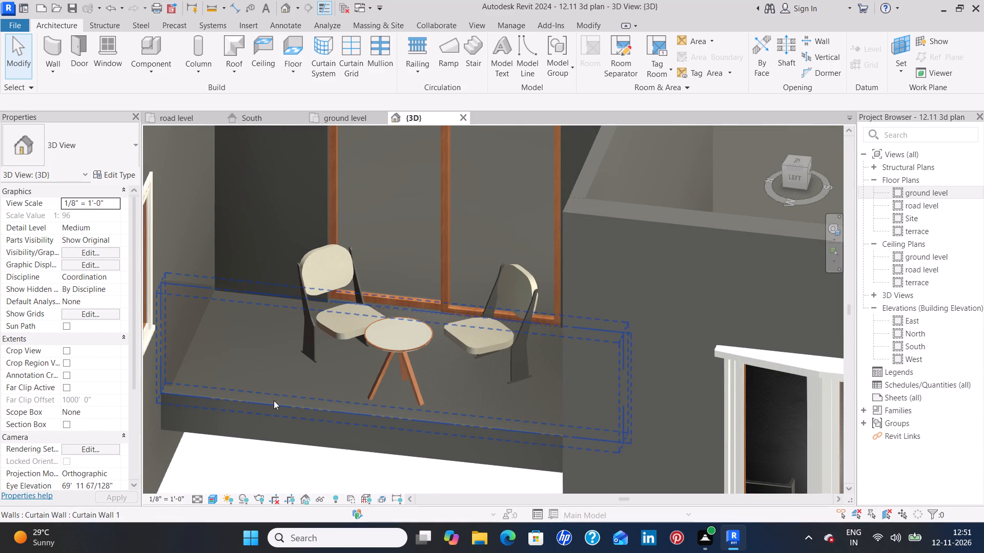
{"action": "left_click", "coordinate": [274, 400]}
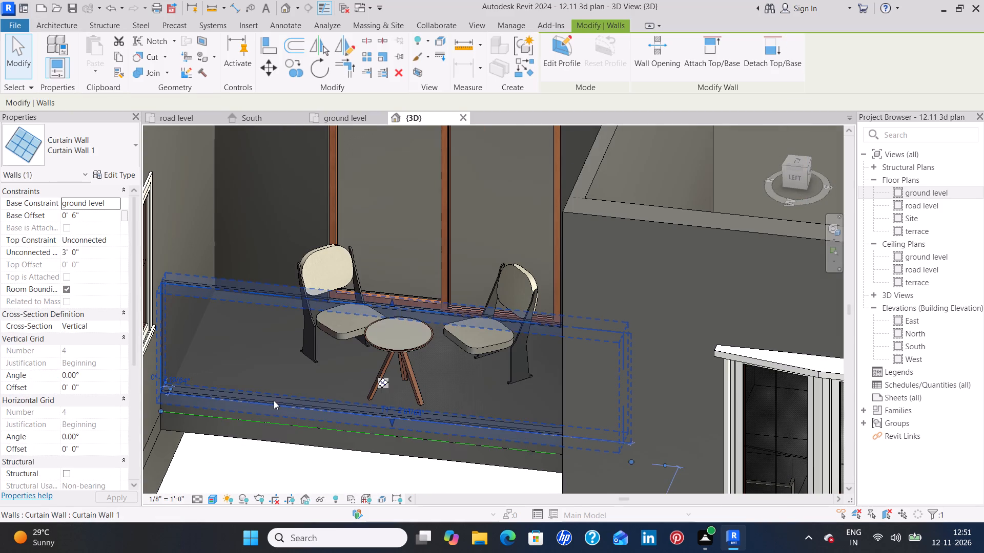
{"action": "scroll", "coordinate": [272, 393], "scroll_direction": "up", "scroll_amount": 7}
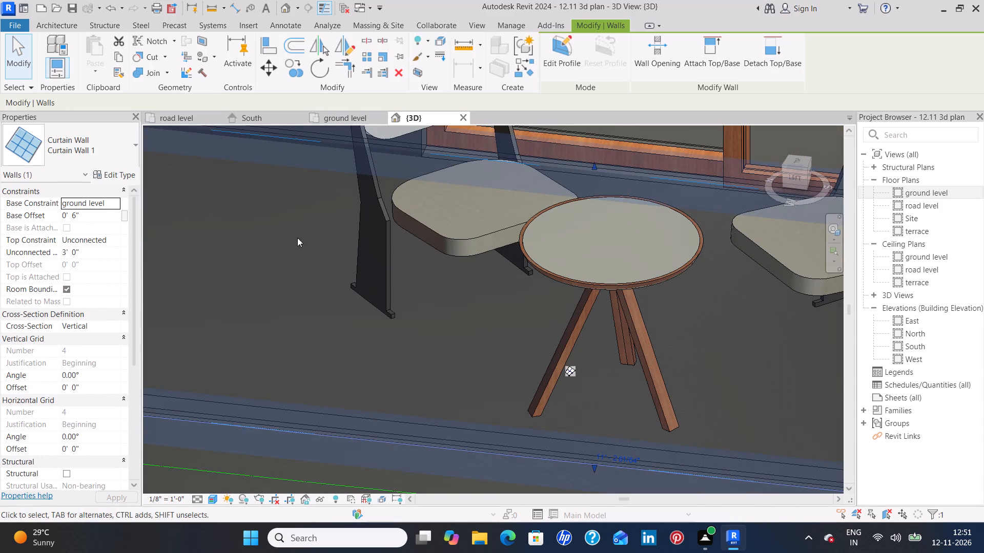
{"action": "left_click", "coordinate": [343, 115]}
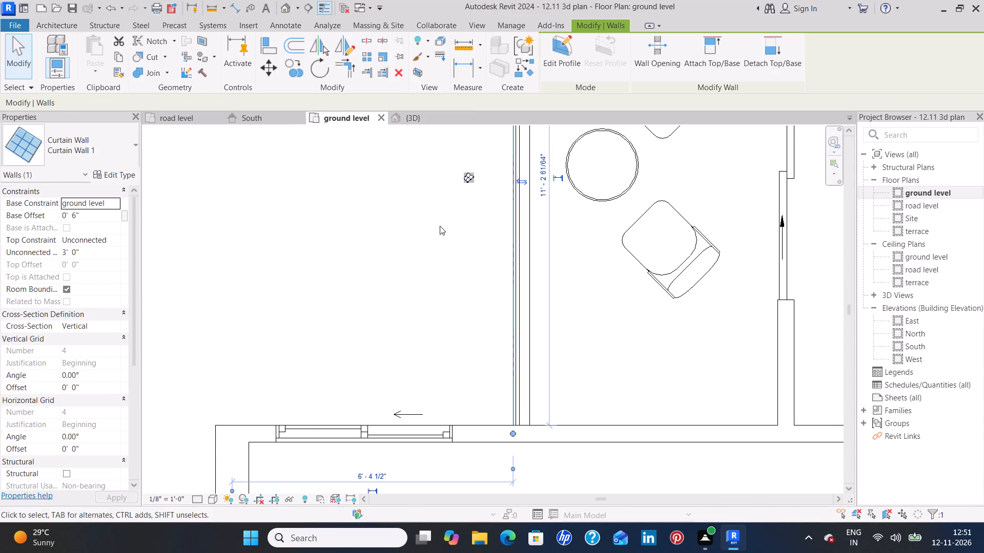
{"action": "left_click", "coordinate": [517, 218]}
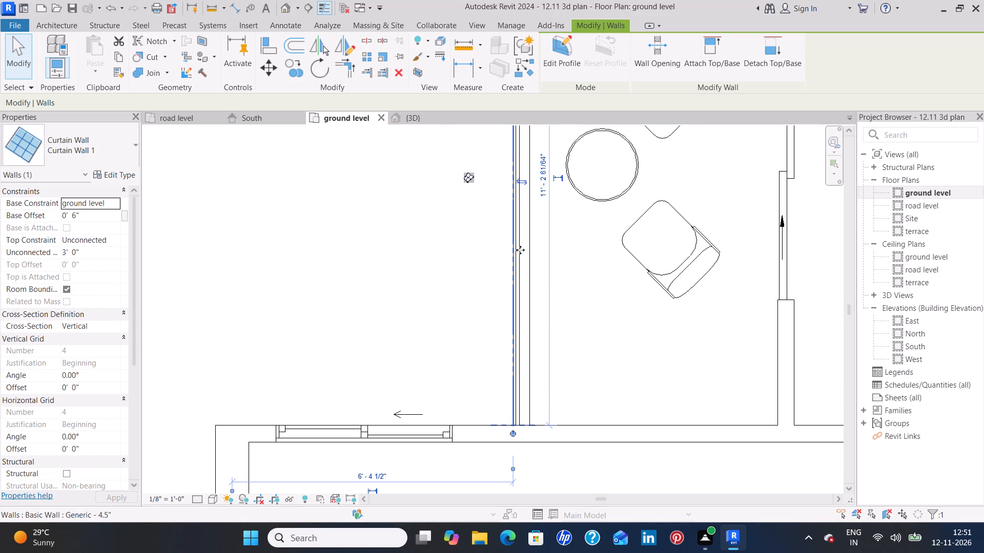
{"action": "left_click", "coordinate": [520, 250]}
{"action": "key", "text": "Escape"}
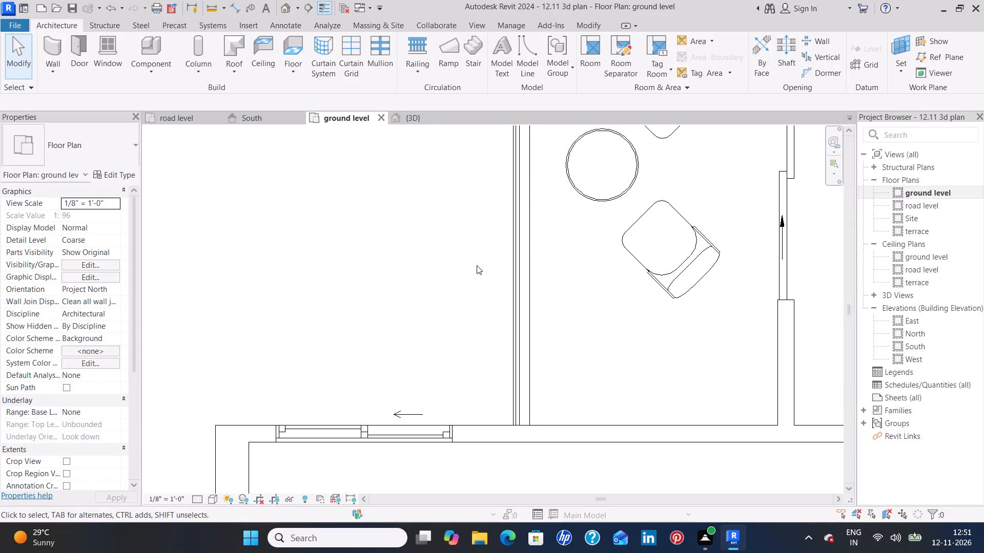
{"action": "left_click", "coordinate": [519, 254]}
{"action": "scroll", "coordinate": [406, 259], "scroll_direction": "down", "scroll_amount": 1}
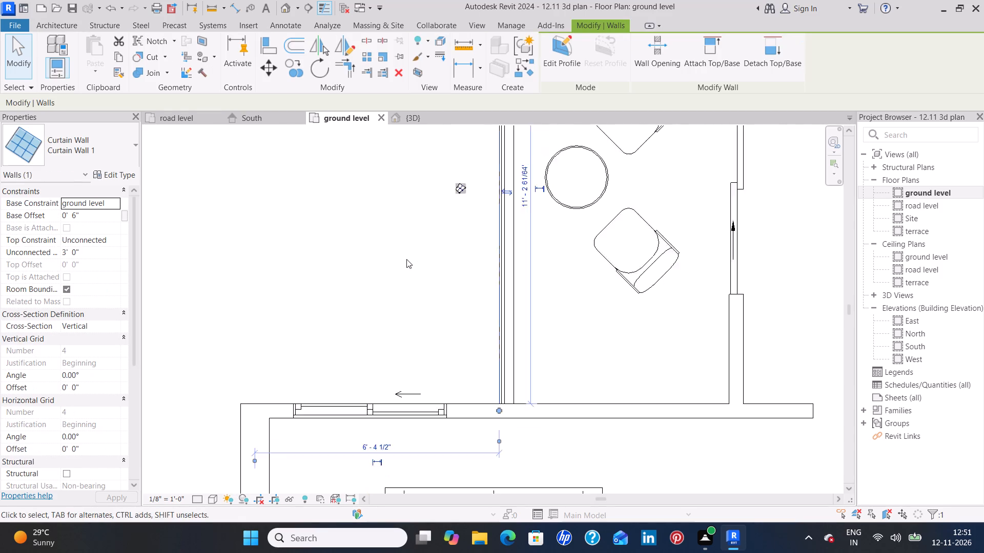
{"action": "scroll", "coordinate": [406, 259], "scroll_direction": "down", "scroll_amount": 2}
{"action": "middle_click_drag", "start_coordinate": [393, 250], "coordinate": [386, 296]}
{"action": "middle_click_drag", "start_coordinate": [379, 226], "coordinate": [377, 286]}
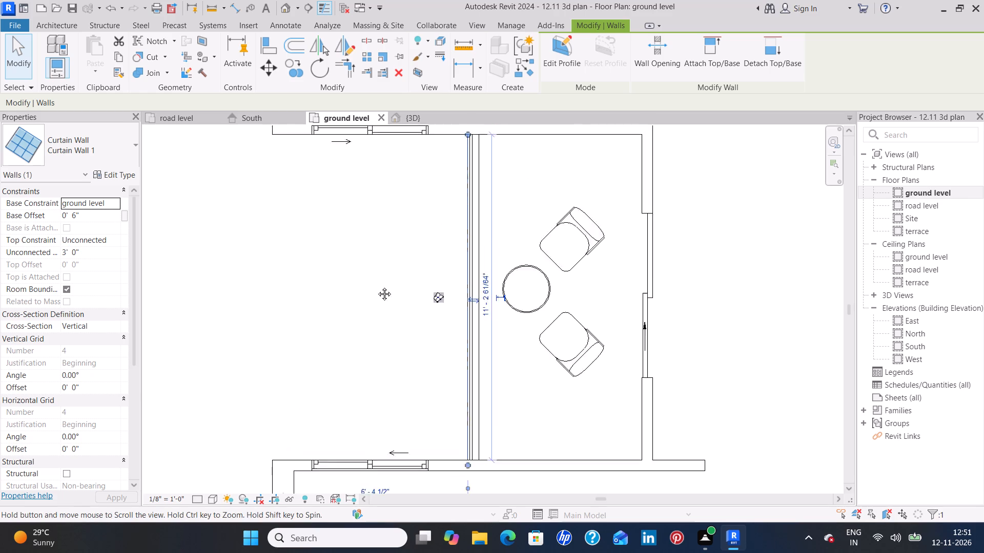
{"action": "middle_click_drag", "start_coordinate": [377, 286], "coordinate": [367, 360]}
{"action": "scroll", "coordinate": [420, 261], "scroll_direction": "up", "scroll_amount": 7}
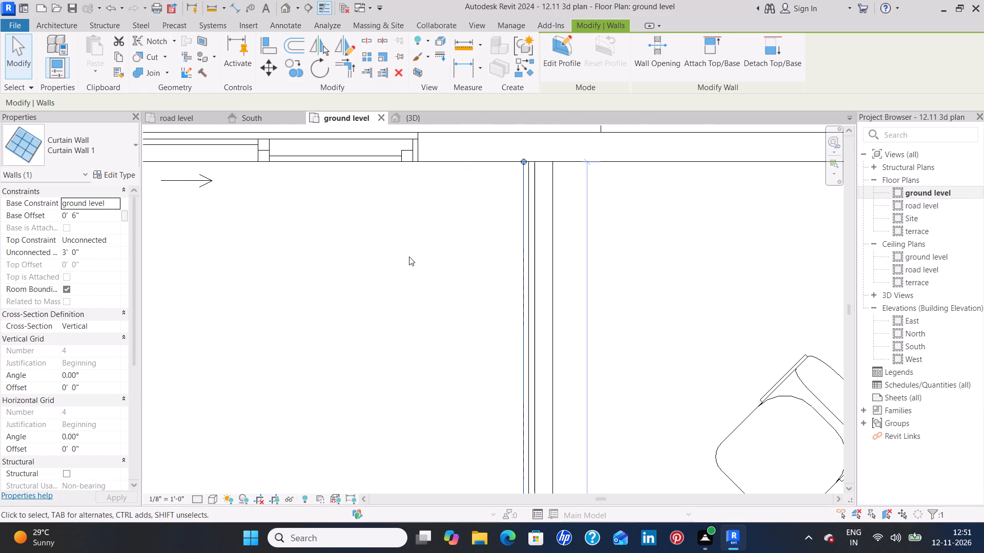
{"action": "key", "text": "Right"}
{"action": "key", "text": "Right"}
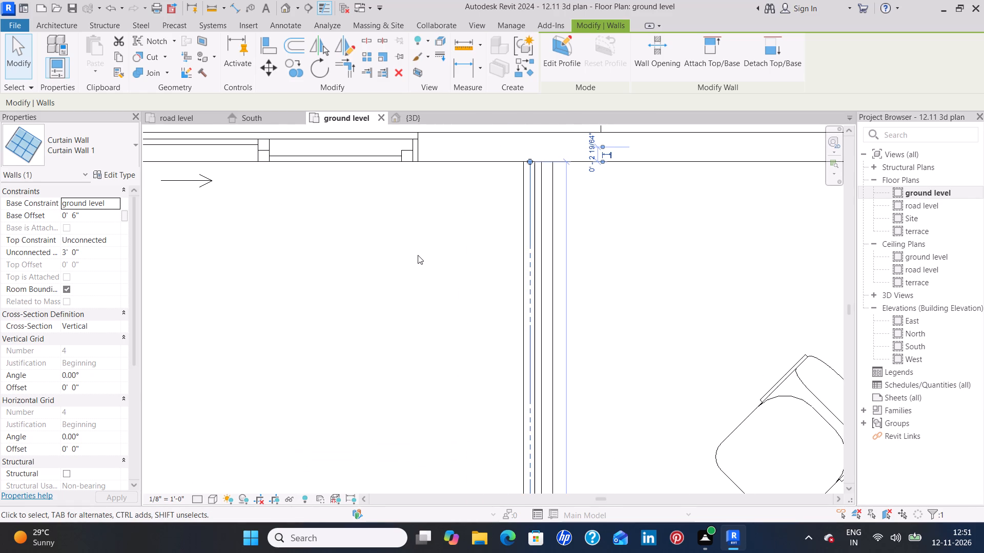
{"action": "key", "text": "Right"}
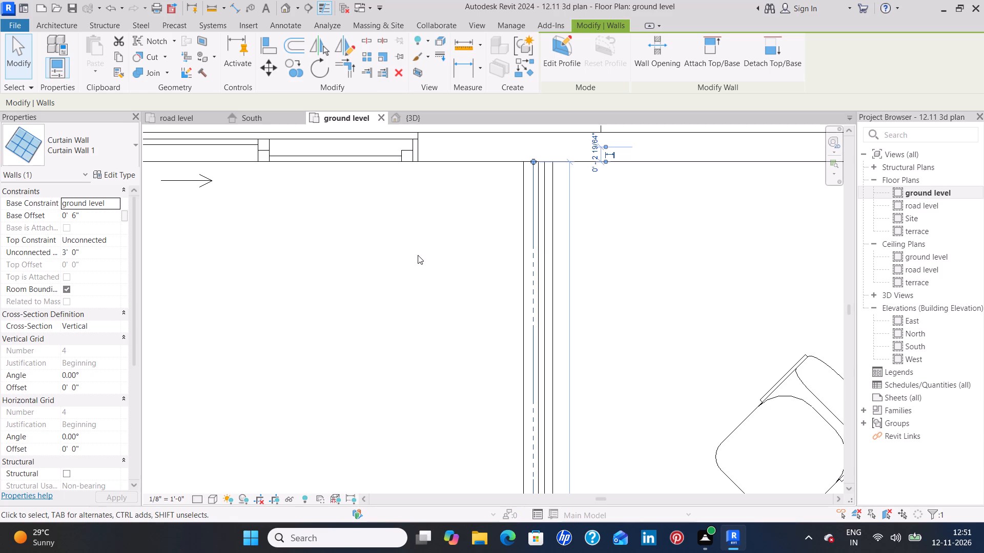
{"action": "left_click", "coordinate": [453, 277]}
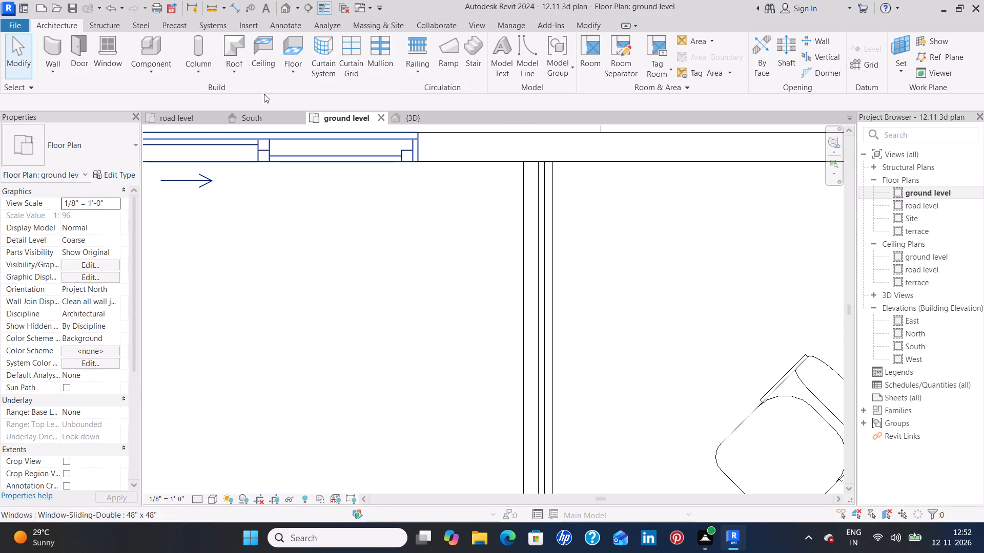
In 3D, place 1.5" x 2.5" rectangular mullions along the bottom edge and both vertical ends of the balcony's curtain wall.
{"action": "left_click", "coordinate": [429, 121]}
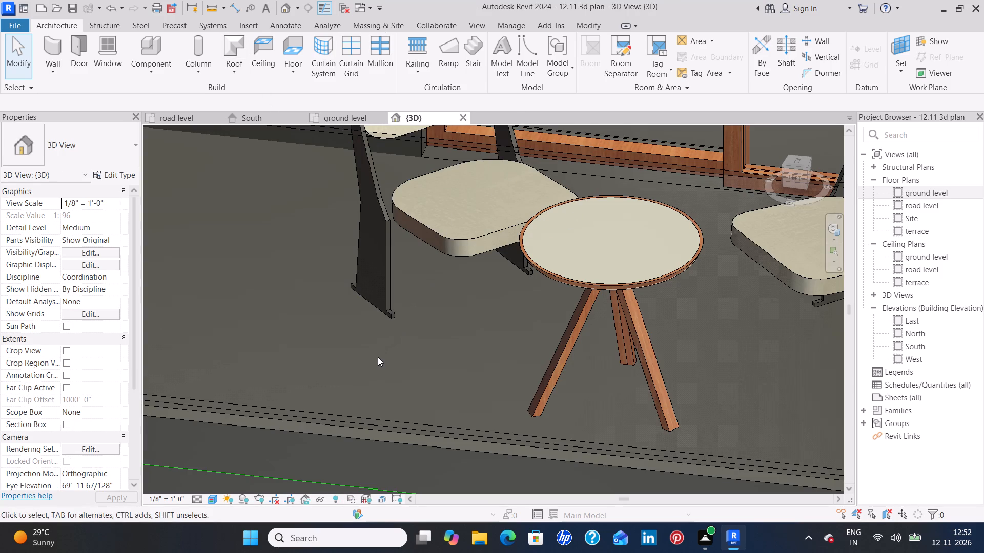
{"action": "scroll", "coordinate": [376, 358], "scroll_direction": "down", "scroll_amount": 3}
{"action": "middle_click_drag", "start_coordinate": [347, 363], "coordinate": [414, 294]}
{"action": "scroll", "coordinate": [415, 289], "scroll_direction": "down", "scroll_amount": 5}
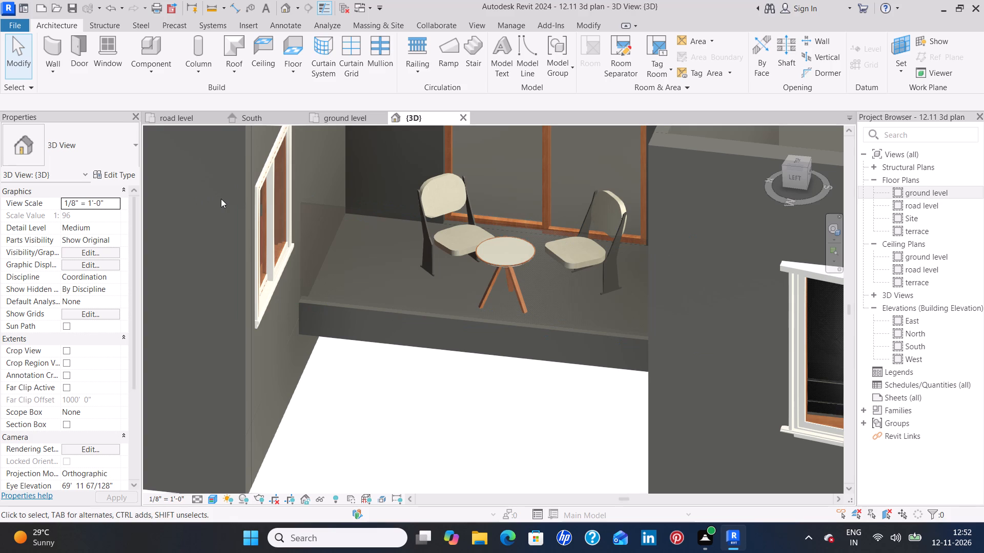
{"action": "left_click", "coordinate": [376, 48]}
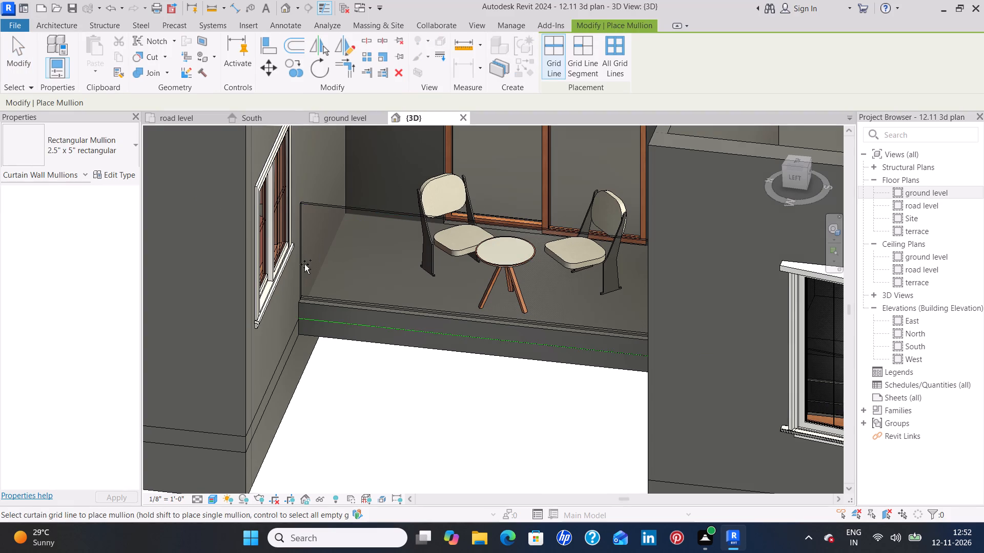
{"action": "left_click", "coordinate": [114, 148]}
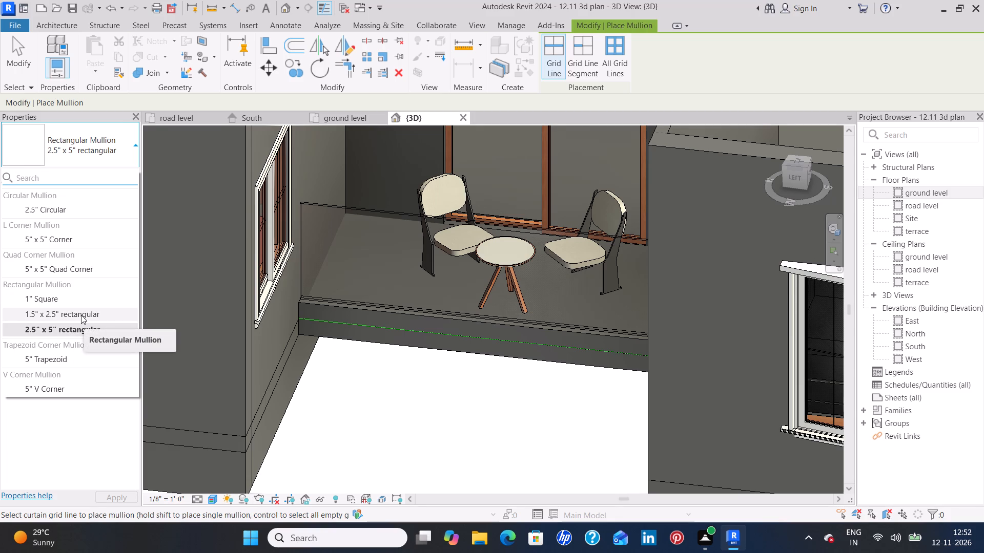
{"action": "left_click", "coordinate": [81, 315]}
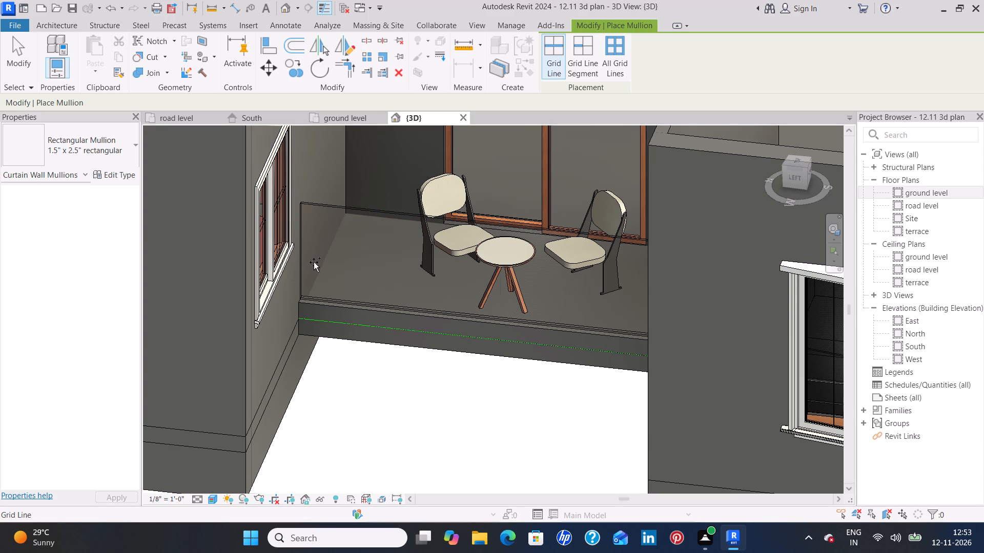
{"action": "left_click", "coordinate": [301, 261]}
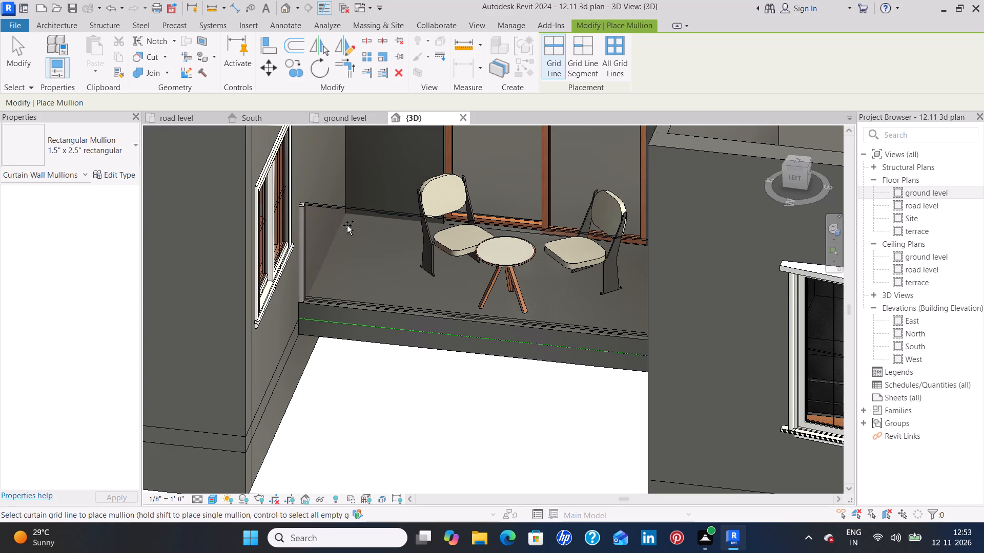
{"action": "left_click", "coordinate": [357, 304]}
{"action": "middle_click_drag", "start_coordinate": [597, 303], "coordinate": [531, 293]}
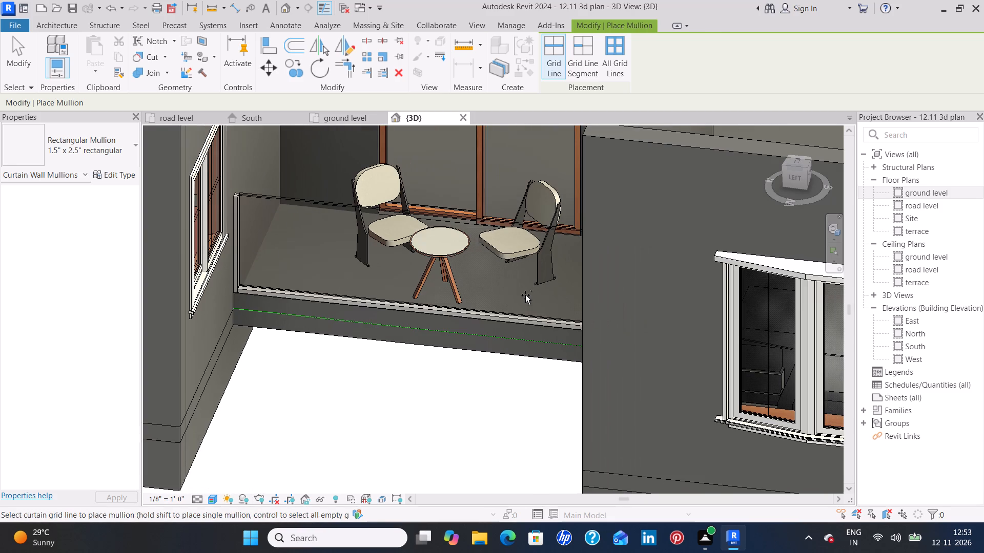
{"action": "middle_click_drag", "start_coordinate": [523, 296], "coordinate": [562, 291], "text": "shift"}
{"action": "middle_click_drag", "start_coordinate": [700, 319], "coordinate": [655, 314]}
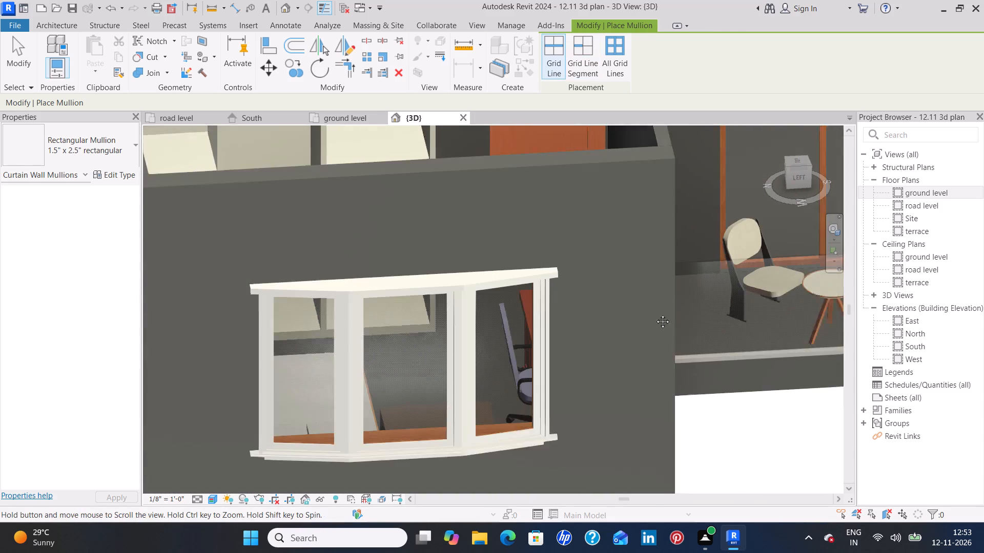
{"action": "middle_click_drag", "start_coordinate": [655, 314], "coordinate": [470, 308]}
{"action": "left_click", "coordinate": [827, 312]}
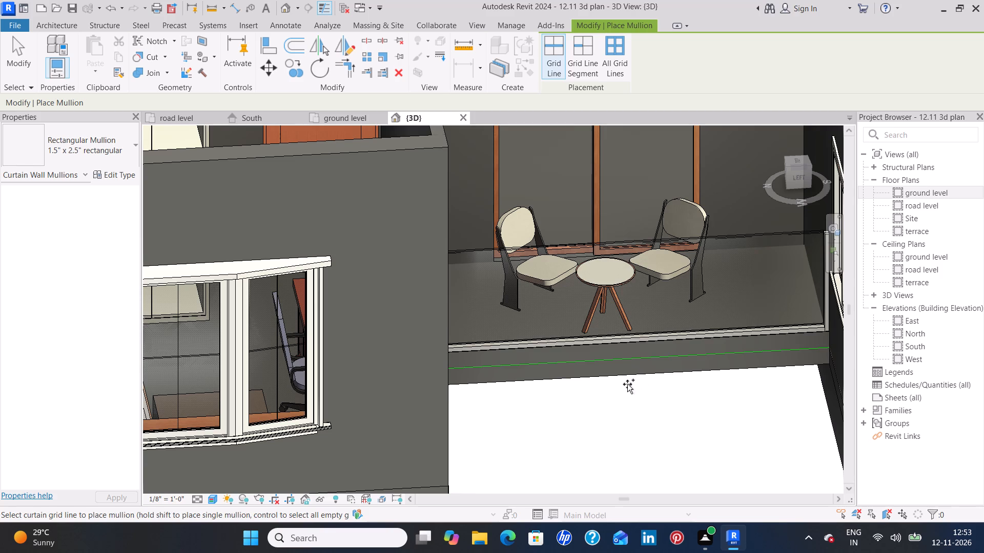
Place a 2.5" Circular mullion along the top edge of the balcony's curtain wall as a handrail.
{"action": "middle_click_drag", "start_coordinate": [627, 384], "coordinate": [575, 370], "text": "shift"}
{"action": "middle_click_drag", "start_coordinate": [346, 293], "coordinate": [624, 405]}
{"action": "left_click", "coordinate": [83, 136]}
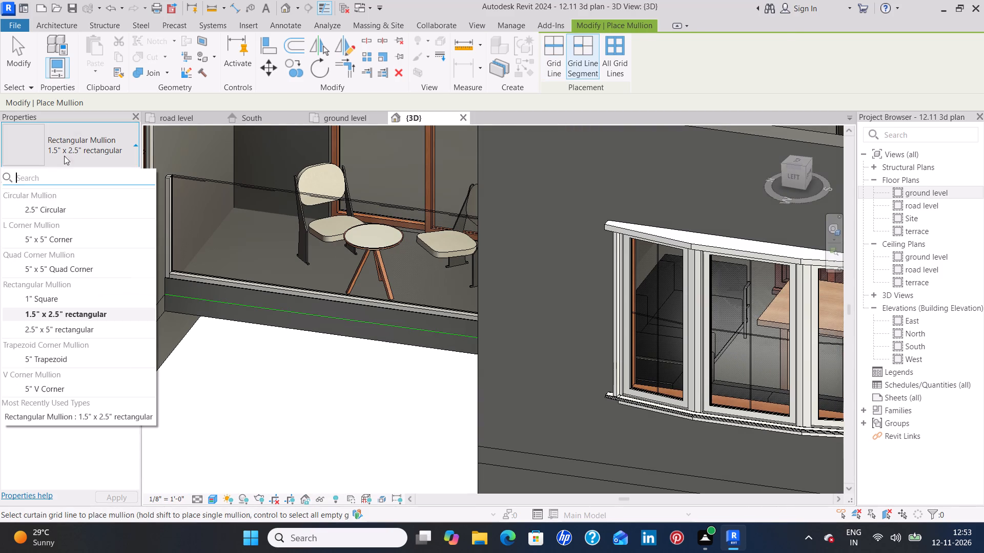
{"action": "scroll", "coordinate": [94, 219], "scroll_direction": "up", "scroll_amount": 2}
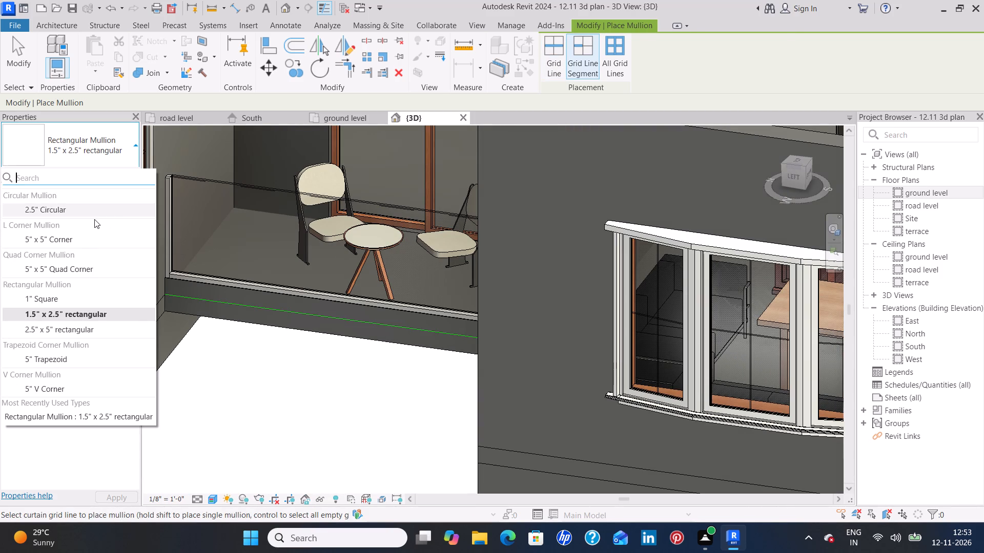
{"action": "scroll", "coordinate": [94, 219], "scroll_direction": "up", "scroll_amount": 2}
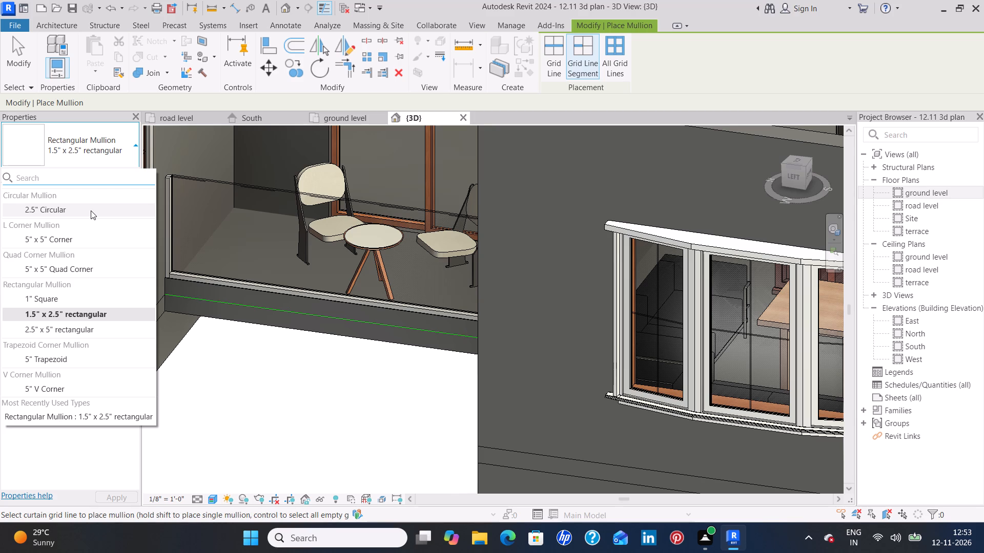
{"action": "left_click", "coordinate": [91, 210]}
{"action": "left_click", "coordinate": [208, 175]}
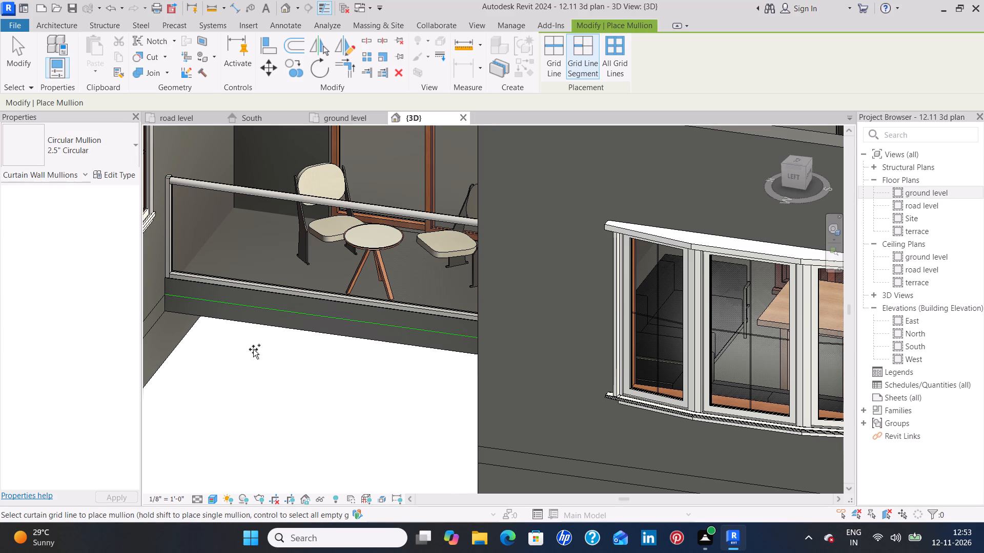
{"action": "key", "text": "Escape"}
{"action": "key", "text": "Escape"}
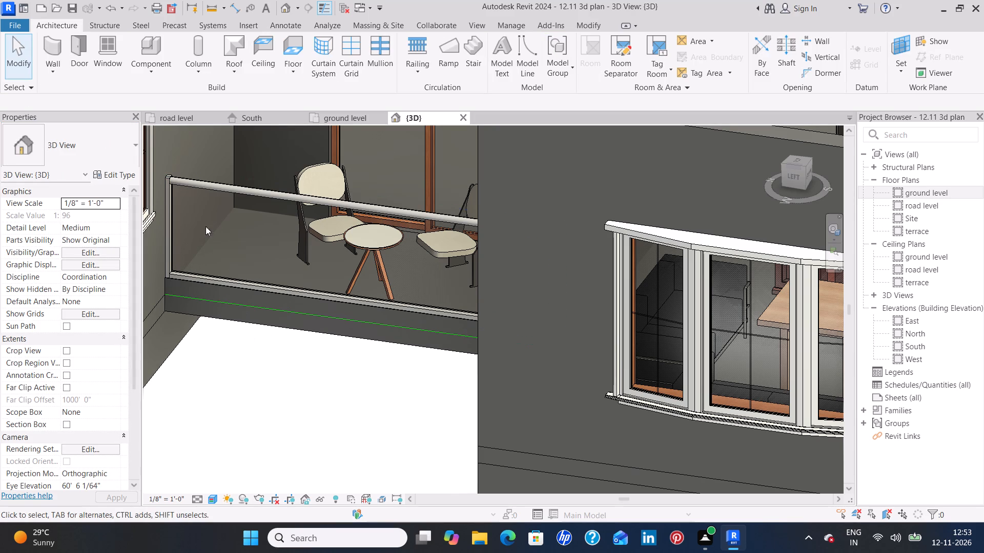
Examine the balcony's curtain wall, its mullions and the low wall from several angles in 3D.
{"action": "scroll", "coordinate": [162, 155], "scroll_direction": "up", "scroll_amount": 9}
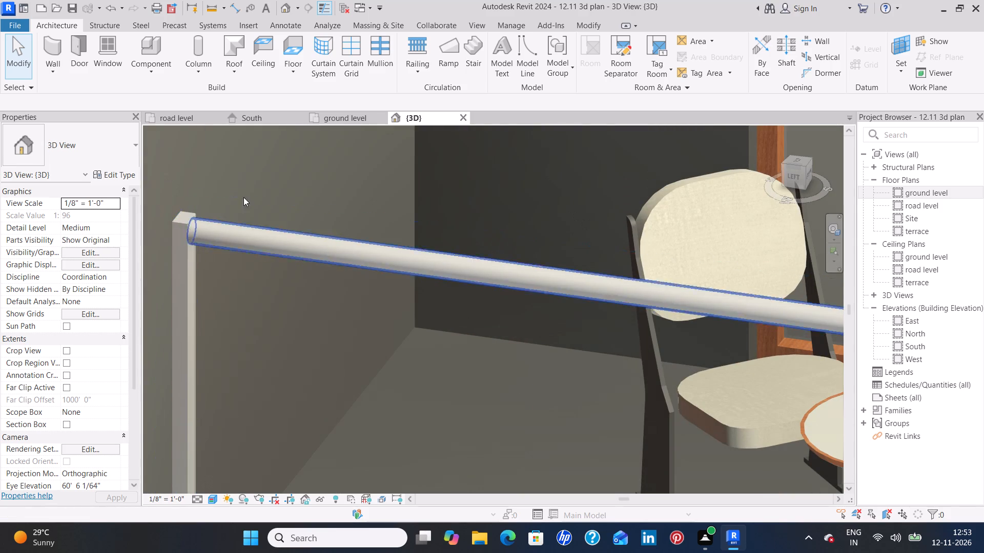
{"action": "scroll", "coordinate": [299, 156], "scroll_direction": "down", "scroll_amount": 5}
{"action": "scroll", "coordinate": [596, 338], "scroll_direction": "down", "scroll_amount": 5}
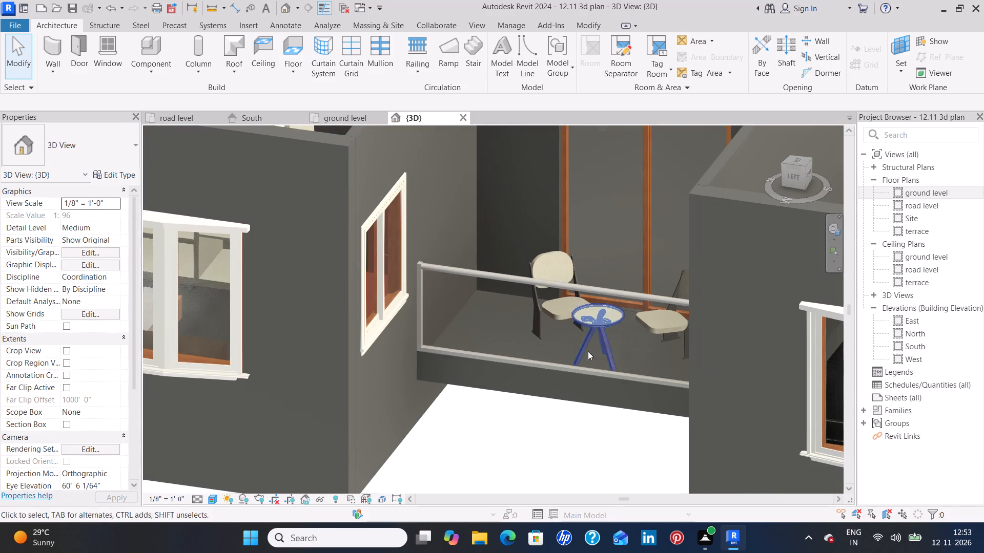
{"action": "middle_click_drag", "start_coordinate": [545, 431], "coordinate": [568, 421], "text": "shift"}
{"action": "middle_click_drag", "start_coordinate": [665, 410], "coordinate": [630, 374]}
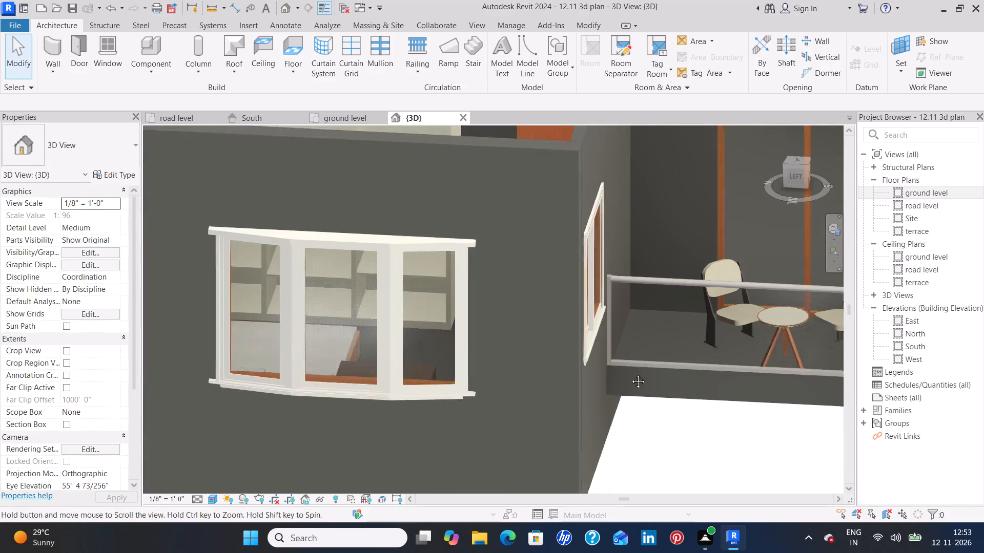
{"action": "middle_click_drag", "start_coordinate": [630, 374], "coordinate": [326, 260]}
{"action": "scroll", "coordinate": [442, 228], "scroll_direction": "up", "scroll_amount": 3}
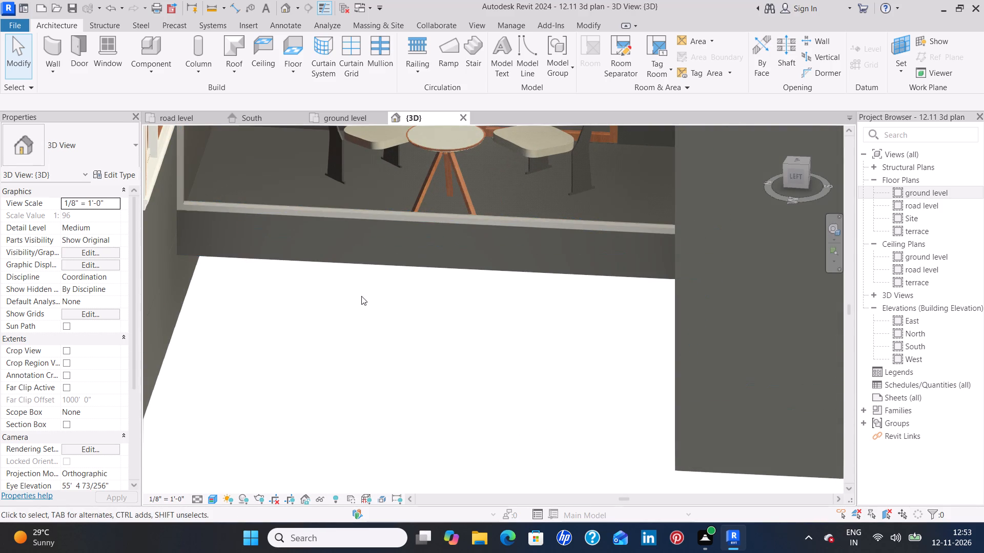
{"action": "middle_click_drag", "start_coordinate": [361, 296], "coordinate": [385, 268]}
{"action": "middle_click_drag", "start_coordinate": [578, 207], "coordinate": [566, 216]}
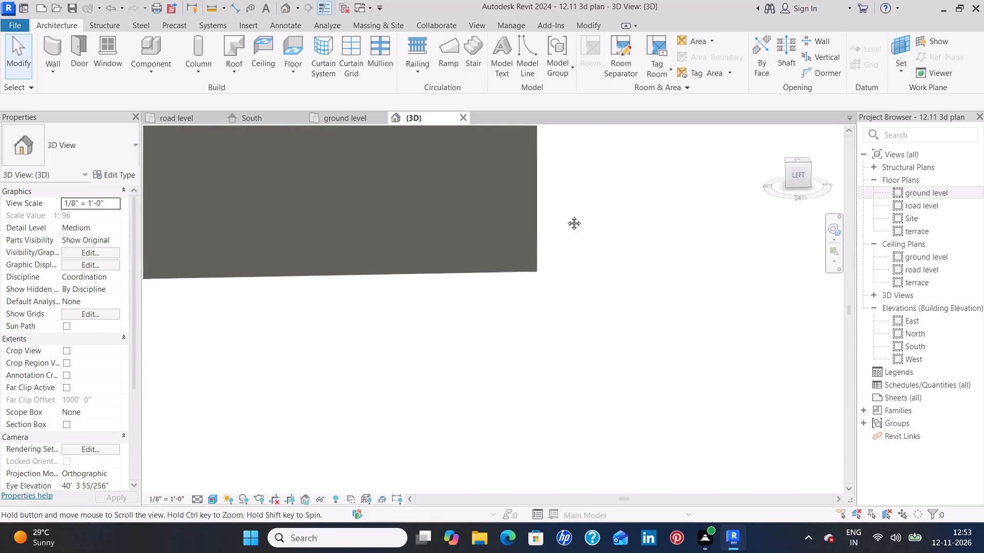
{"action": "middle_click_drag", "start_coordinate": [566, 216], "coordinate": [399, 381]}
{"action": "scroll", "coordinate": [581, 320], "scroll_direction": "down", "scroll_amount": 5}
{"action": "middle_click_drag", "start_coordinate": [593, 332], "coordinate": [546, 377]}
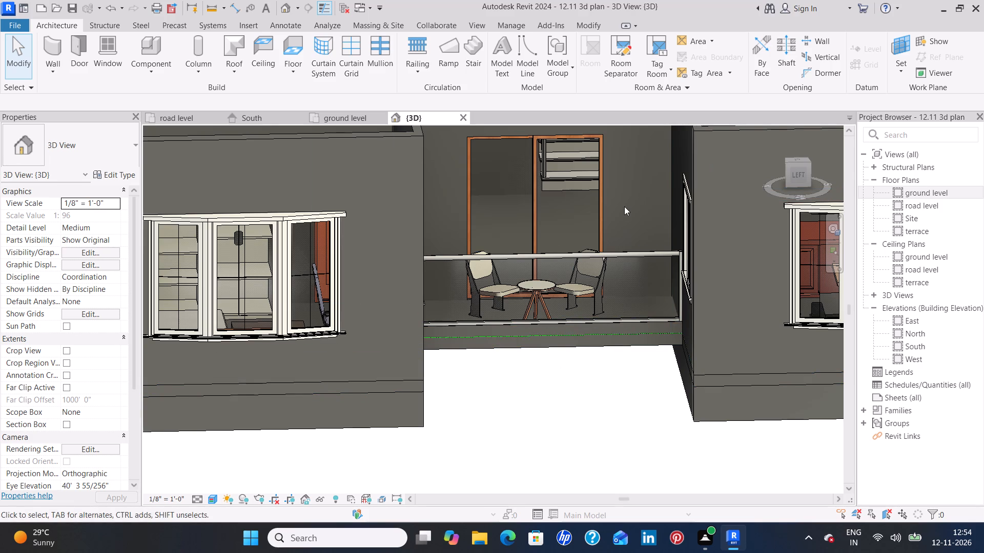
{"action": "middle_click_drag", "start_coordinate": [625, 206], "coordinate": [625, 270], "text": "shift"}
{"action": "middle_click_drag", "start_coordinate": [605, 334], "coordinate": [602, 321]}
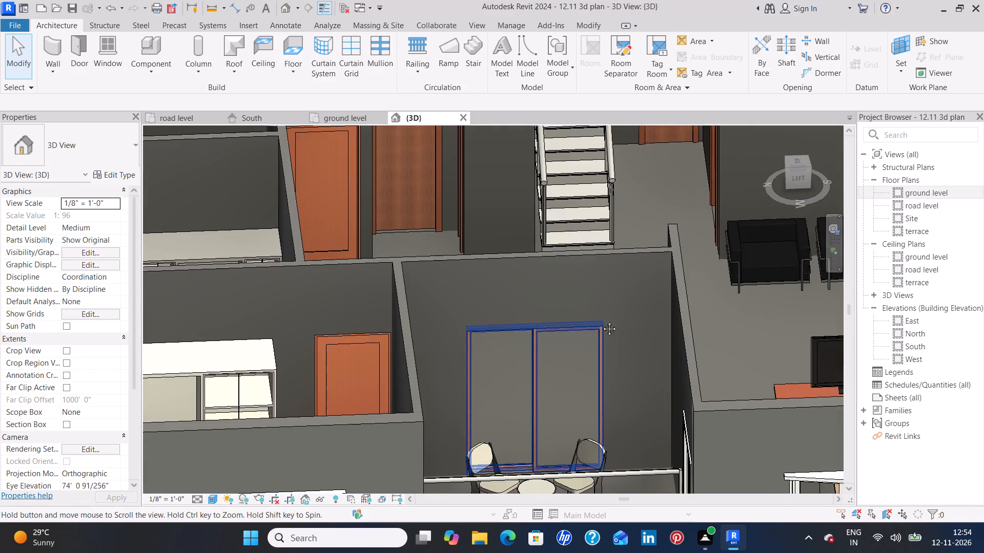
{"action": "middle_click_drag", "start_coordinate": [602, 321], "coordinate": [594, 171]}
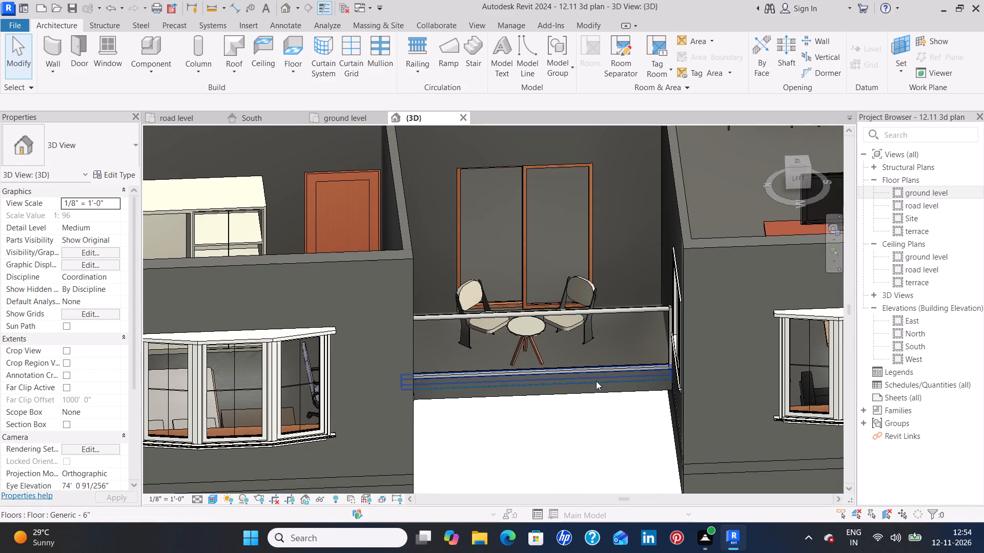
Examine the whole house in 3D from several angles, including the balcony, entrance steps, parking area, living area and interior rooms.
{"action": "scroll", "coordinate": [595, 378], "scroll_direction": "down", "scroll_amount": 4}
{"action": "middle_click_drag", "start_coordinate": [578, 400], "coordinate": [550, 398], "text": "shift"}
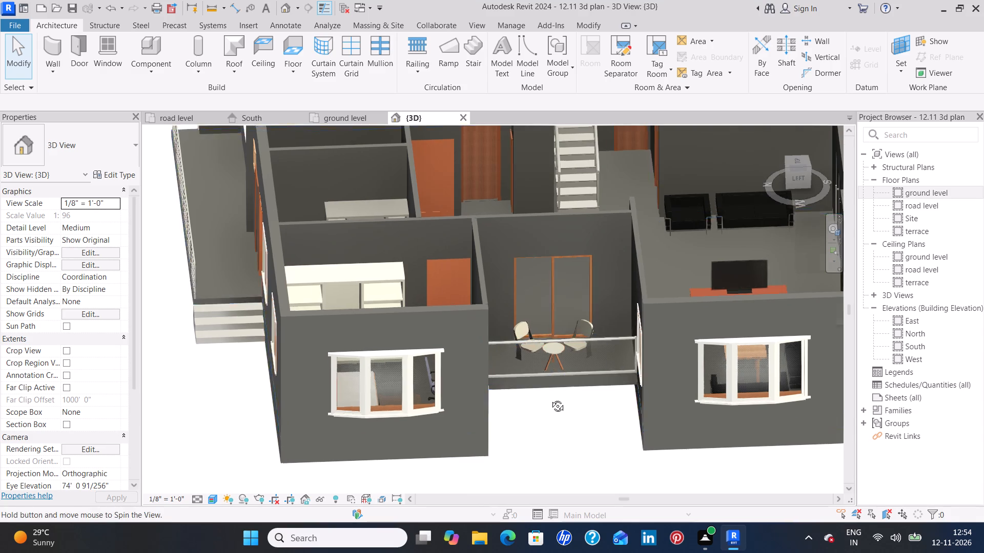
{"action": "middle_click_drag", "start_coordinate": [550, 398], "coordinate": [434, 357], "text": "shift"}
{"action": "middle_click_drag", "start_coordinate": [664, 303], "coordinate": [576, 351], "text": "shift"}
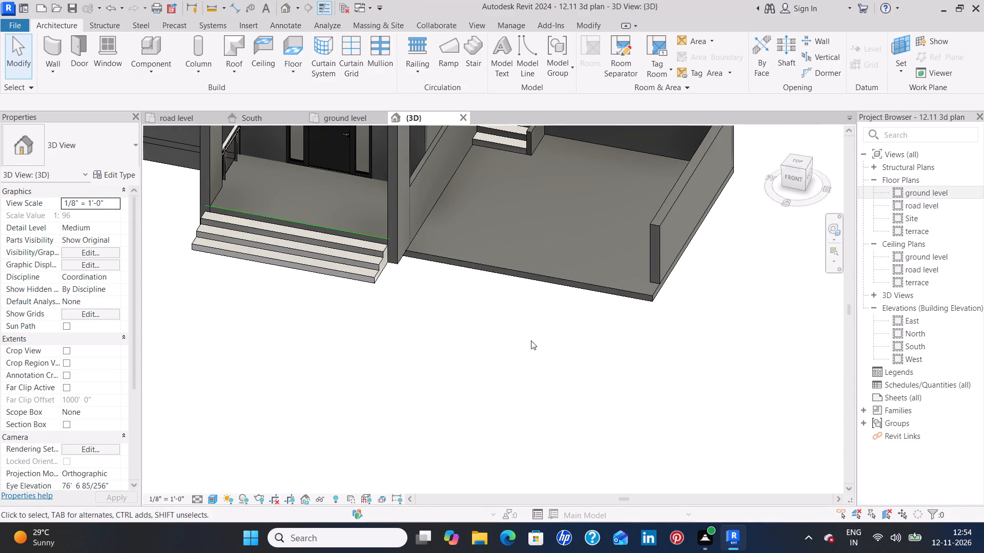
{"action": "middle_click_drag", "start_coordinate": [530, 336], "coordinate": [587, 295]}
{"action": "middle_click_drag", "start_coordinate": [648, 306], "coordinate": [568, 344]}
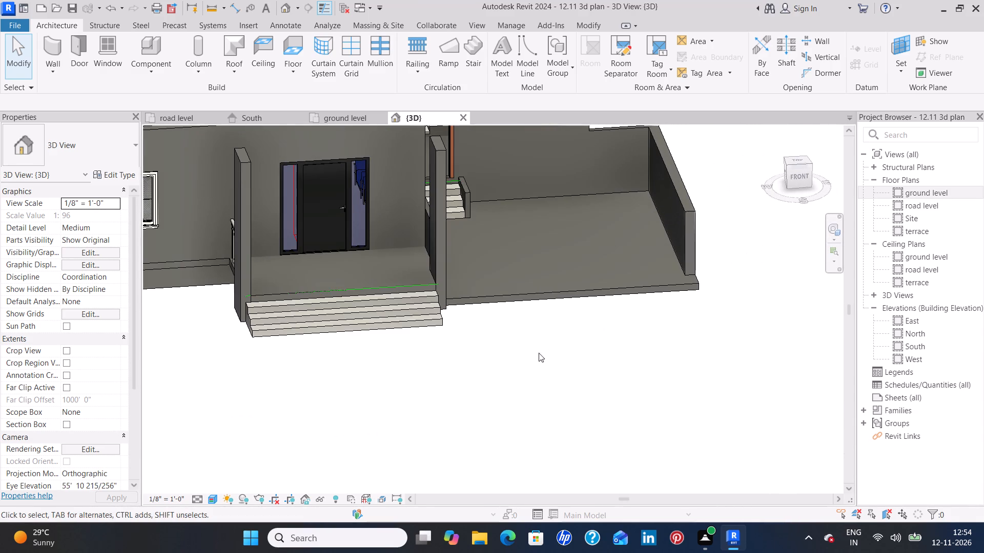
{"action": "middle_click_drag", "start_coordinate": [586, 339], "coordinate": [558, 346], "text": "shift"}
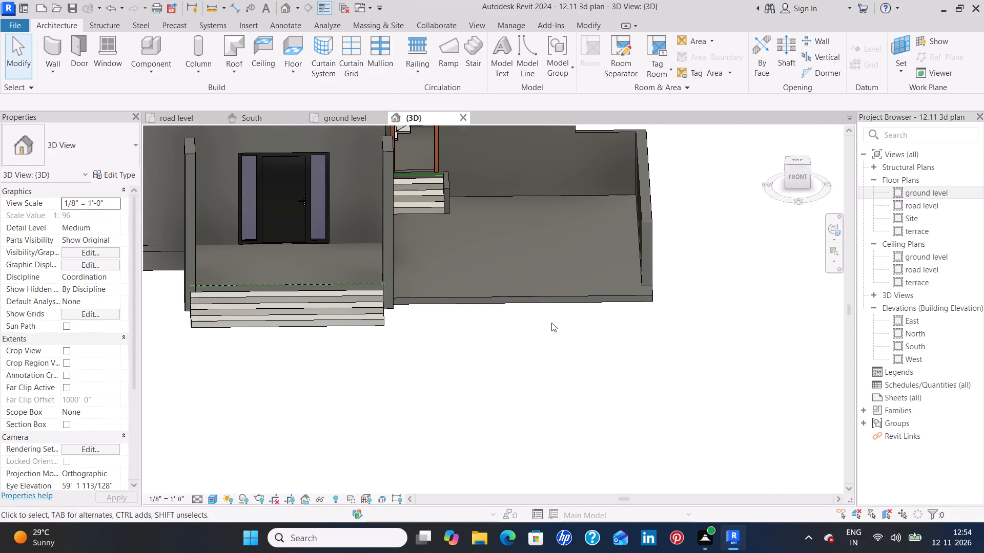
{"action": "scroll", "coordinate": [551, 323], "scroll_direction": "down", "scroll_amount": 5}
{"action": "middle_click_drag", "start_coordinate": [645, 205], "coordinate": [704, 280]}
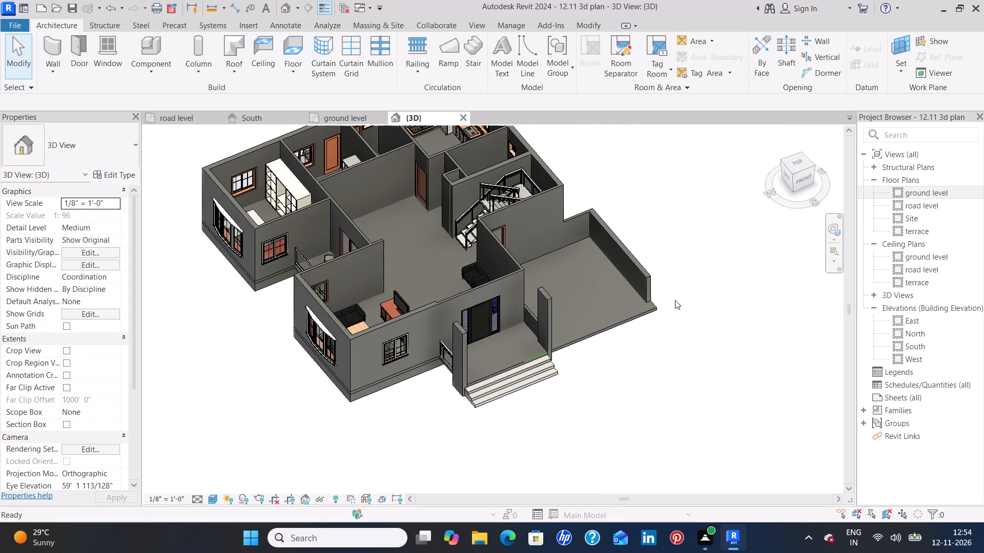
{"action": "middle_click_drag", "start_coordinate": [623, 356], "coordinate": [725, 345]}
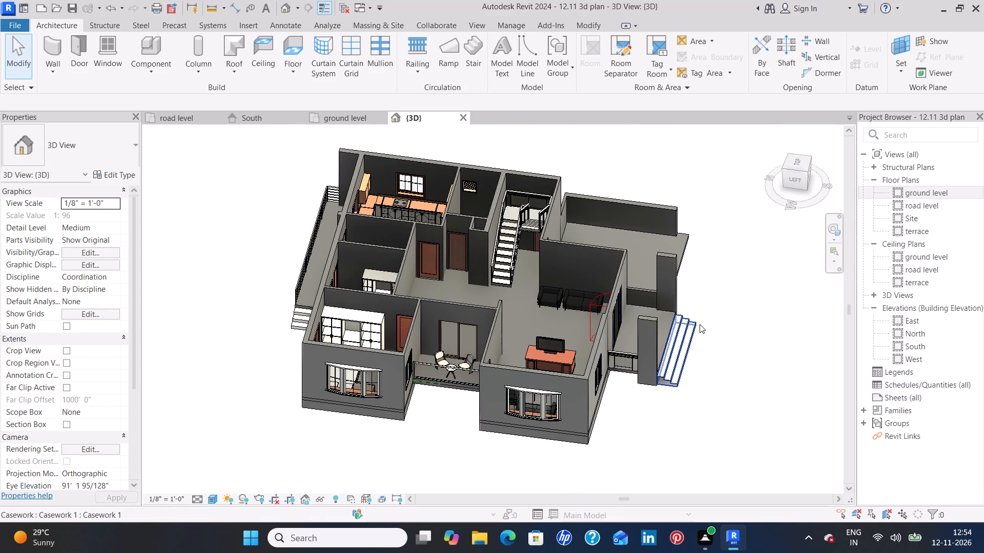
{"action": "middle_click_drag", "start_coordinate": [699, 318], "coordinate": [719, 308]}
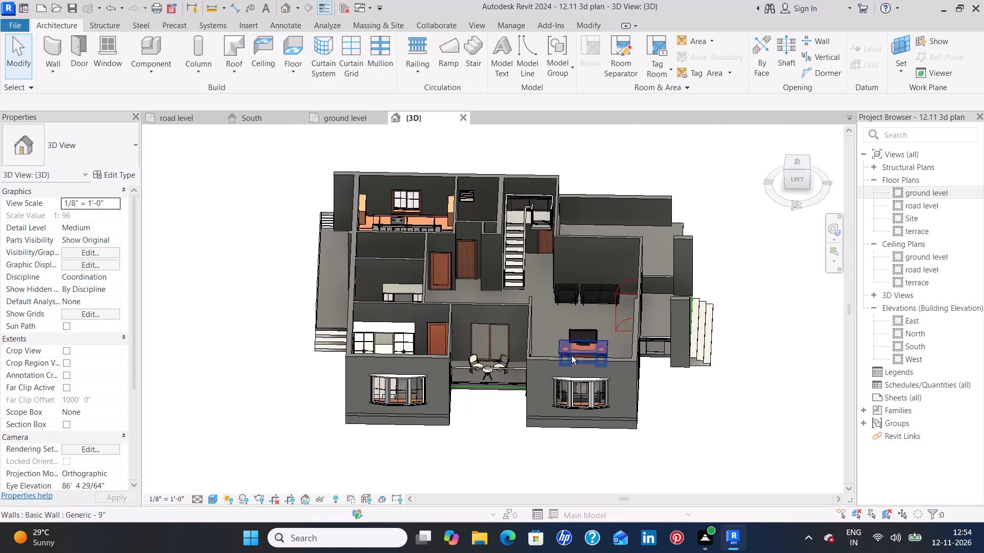
{"action": "middle_click_drag", "start_coordinate": [571, 356], "coordinate": [573, 387], "text": "shift"}
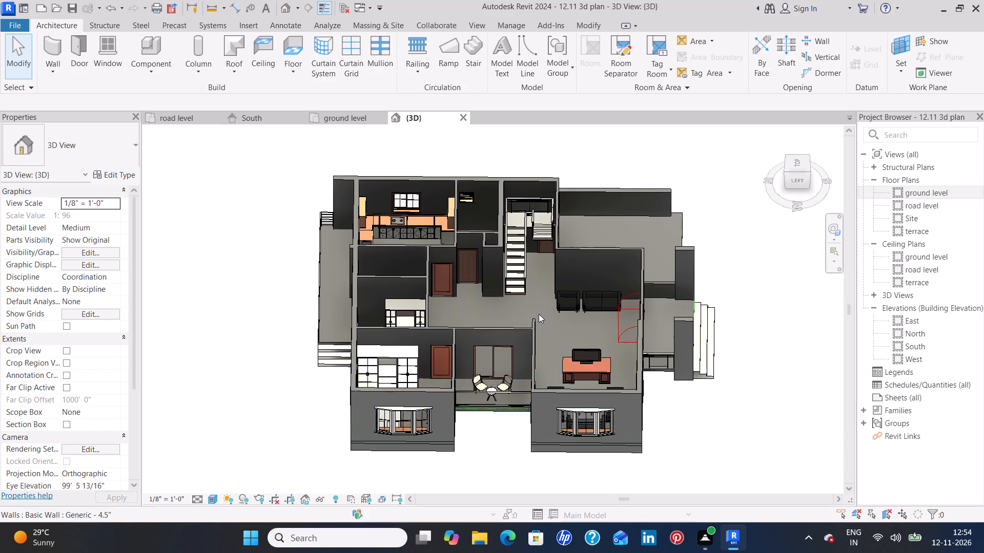
{"action": "scroll", "coordinate": [538, 314], "scroll_direction": "up", "scroll_amount": 7}
{"action": "scroll", "coordinate": [500, 268], "scroll_direction": "up", "scroll_amount": 5}
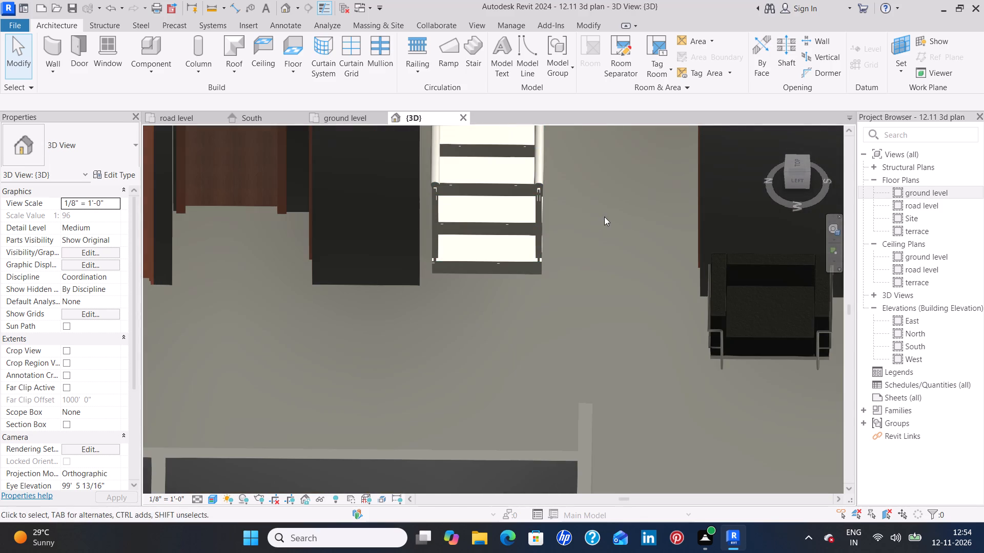
{"action": "middle_click_drag", "start_coordinate": [604, 216], "coordinate": [545, 296], "text": "shift"}
{"action": "scroll", "coordinate": [365, 311], "scroll_direction": "down", "scroll_amount": 5}
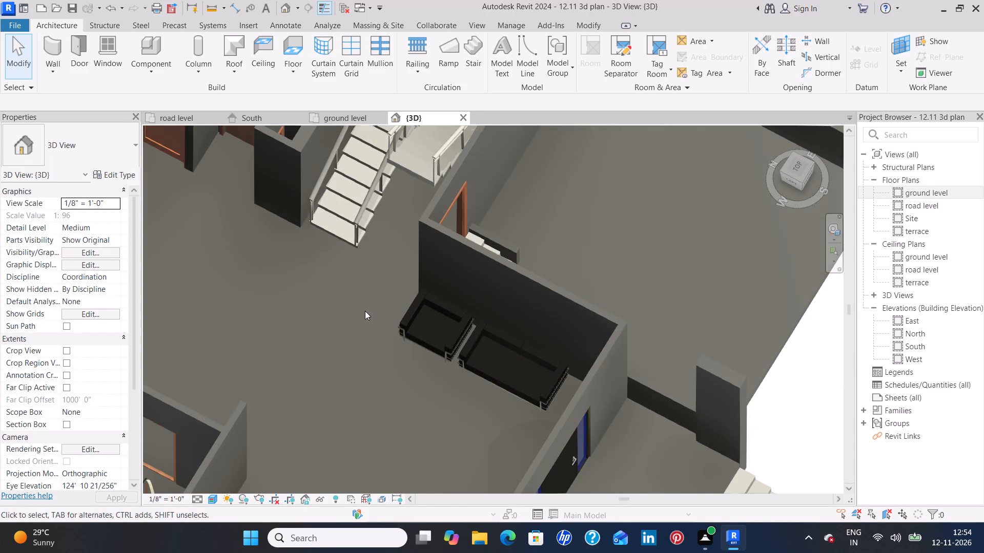
{"action": "middle_click_drag", "start_coordinate": [306, 344], "coordinate": [423, 197]}
{"action": "scroll", "coordinate": [423, 197], "scroll_direction": "down", "scroll_amount": 5}
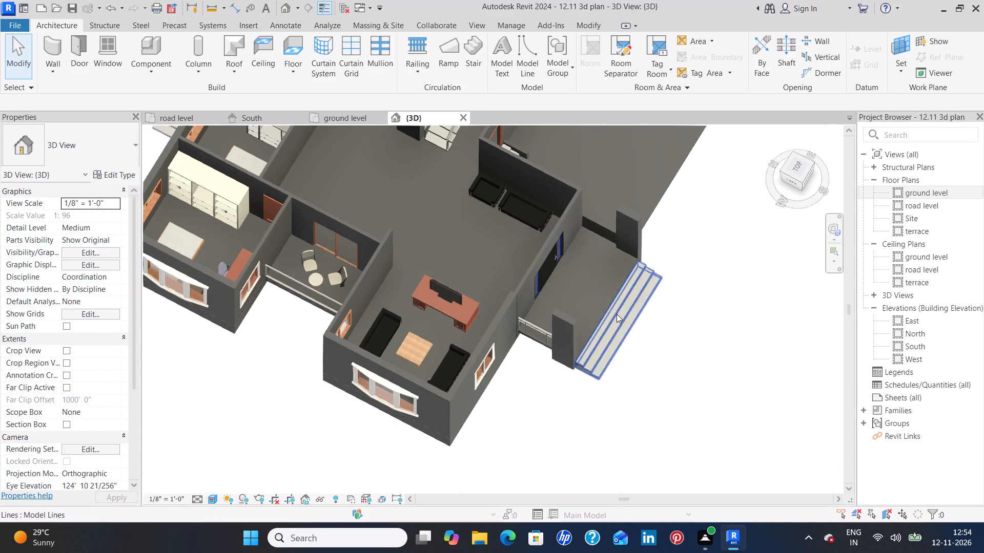
{"action": "middle_click_drag", "start_coordinate": [687, 321], "coordinate": [612, 349], "text": "shift"}
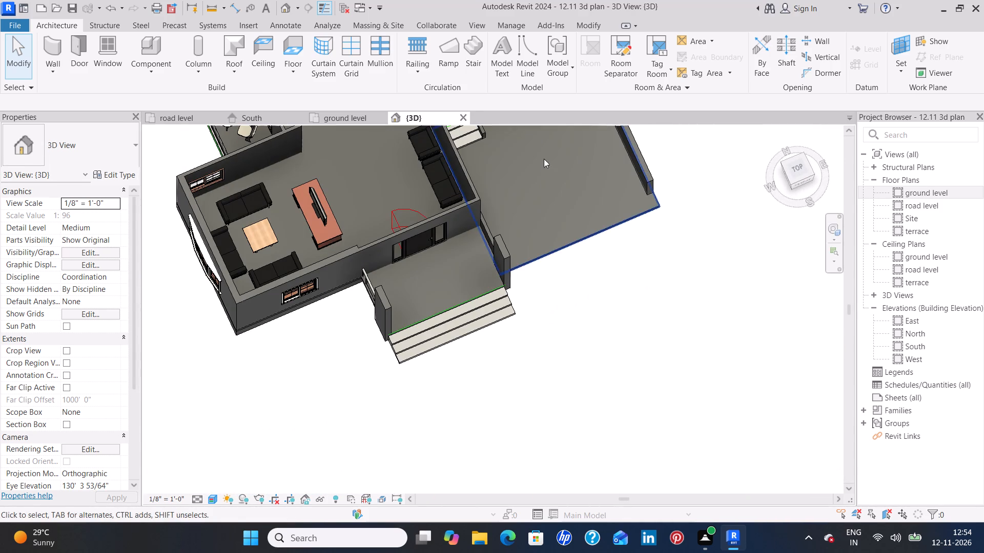
{"action": "middle_click_drag", "start_coordinate": [544, 159], "coordinate": [609, 325]}
{"action": "middle_click_drag", "start_coordinate": [422, 198], "coordinate": [486, 299]}
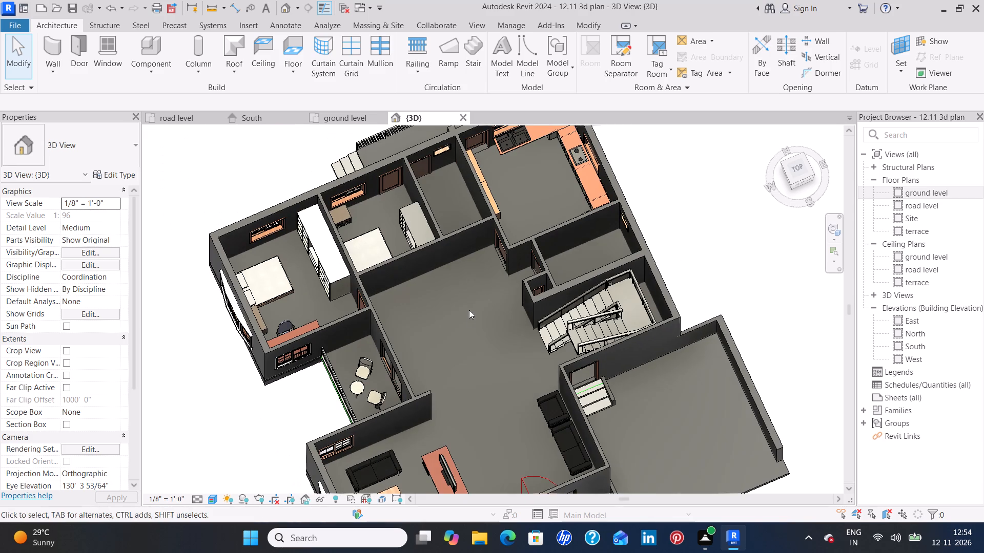
On the ground level plan, compare the modelled rooms with the reference floor plan image beside them.
{"action": "left_click", "coordinate": [344, 118]}
{"action": "scroll", "coordinate": [413, 233], "scroll_direction": "down", "scroll_amount": 17}
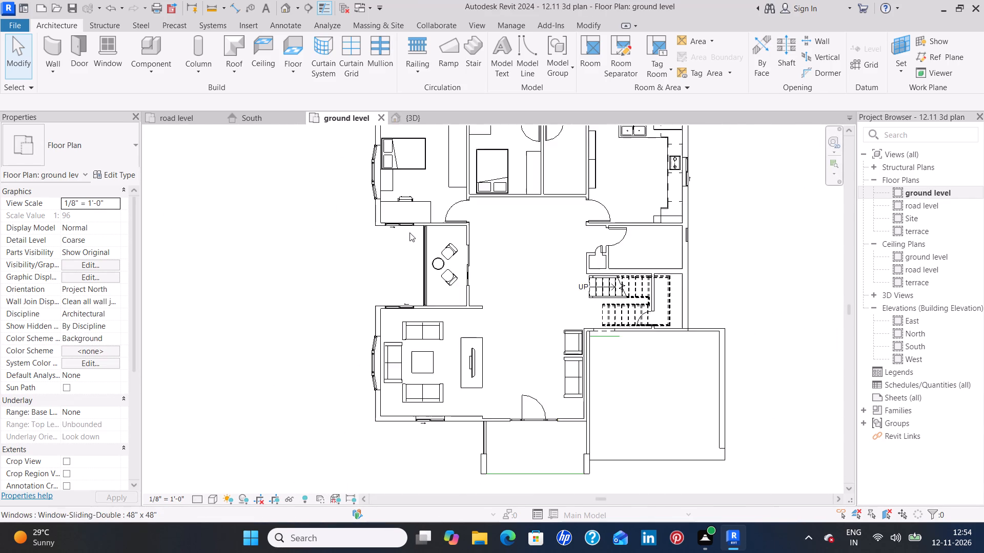
{"action": "scroll", "coordinate": [409, 232], "scroll_direction": "down", "scroll_amount": 5}
{"action": "scroll", "coordinate": [300, 259], "scroll_direction": "down", "scroll_amount": 4}
{"action": "middle_click_drag", "start_coordinate": [303, 257], "coordinate": [567, 238]}
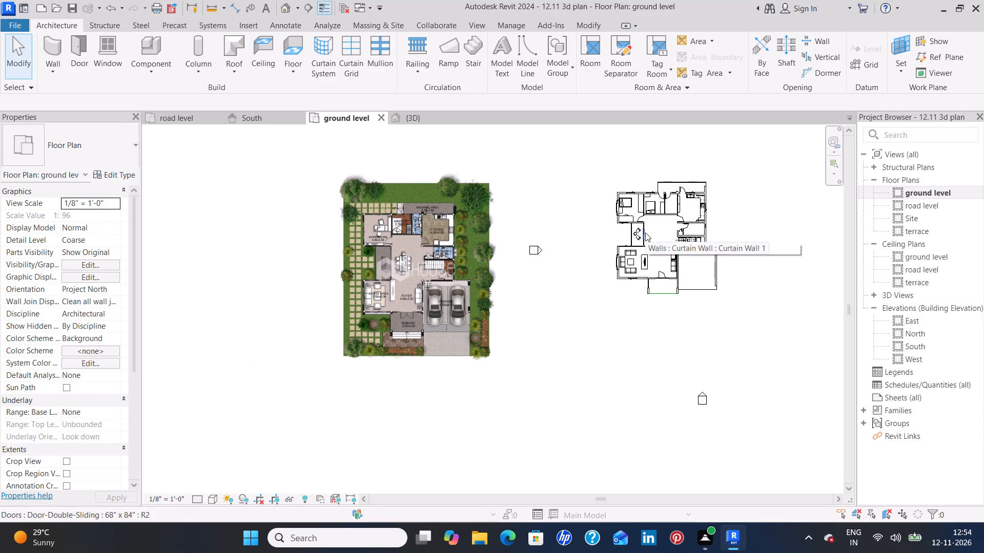
{"action": "scroll", "coordinate": [435, 258], "scroll_direction": "up", "scroll_amount": 4}
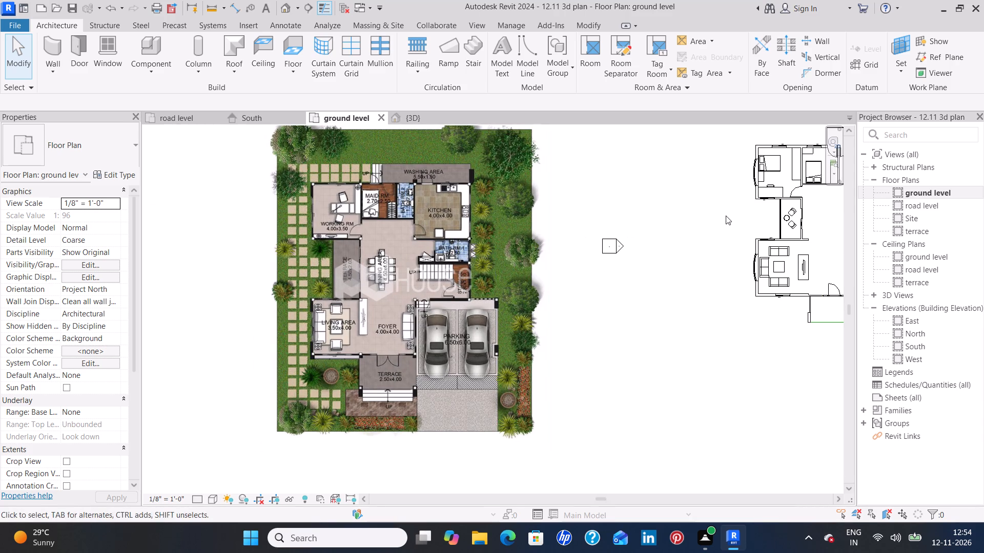
{"action": "middle_click_drag", "start_coordinate": [621, 251], "coordinate": [388, 269]}
{"action": "scroll", "coordinate": [593, 225], "scroll_direction": "up", "scroll_amount": 4}
{"action": "middle_click_drag", "start_coordinate": [624, 233], "coordinate": [586, 275]}
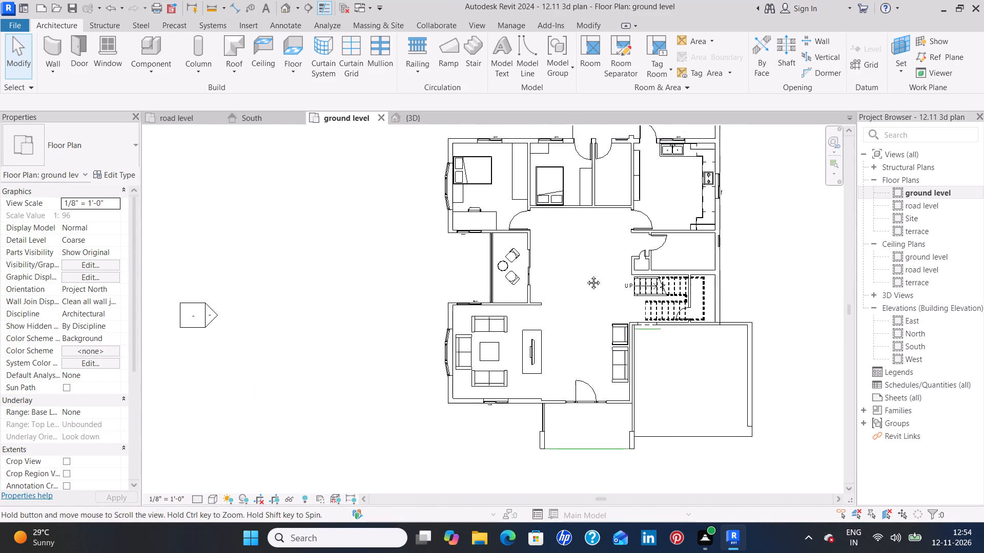
{"action": "middle_click_drag", "start_coordinate": [586, 275], "coordinate": [552, 306]}
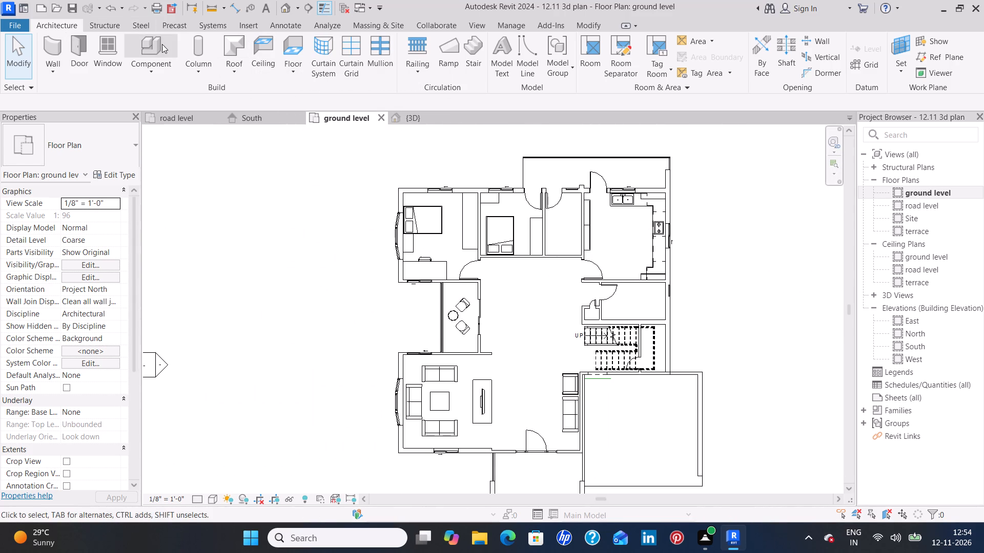
Load the Sink - Work family from the US library's Plumbing > MEP > Fixtures > Sinks folder for component placement.
{"action": "left_click", "coordinate": [151, 45]}
{"action": "left_click", "coordinate": [546, 62]}
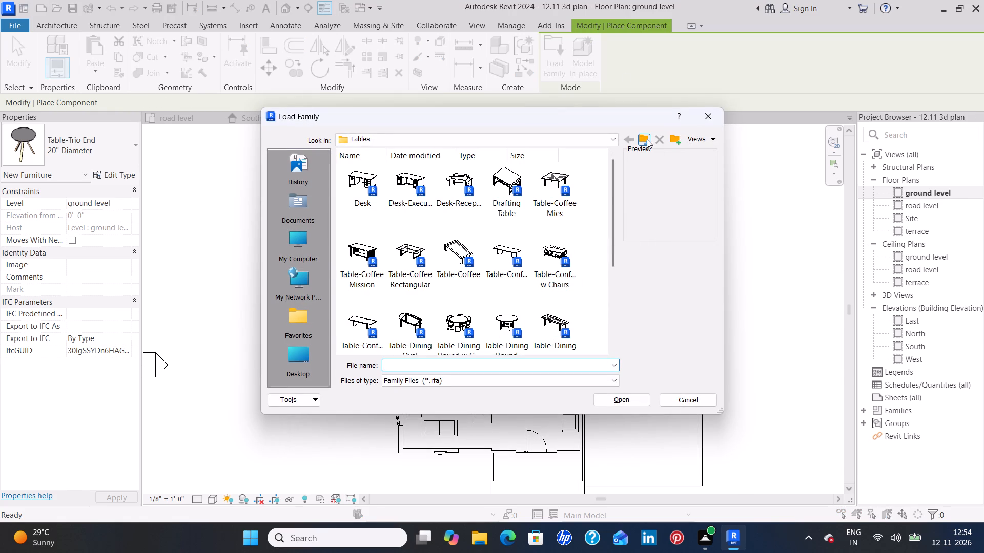
{"action": "left_click", "coordinate": [646, 139]}
{"action": "left_click", "coordinate": [646, 139]}
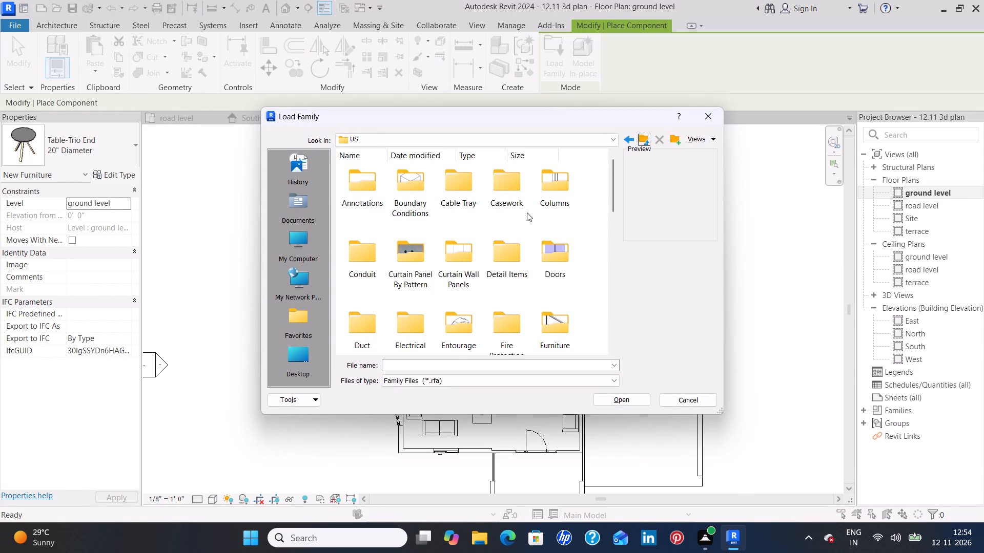
{"action": "scroll", "coordinate": [519, 212], "scroll_direction": "down", "scroll_amount": 2}
{"action": "double_click", "coordinate": [509, 239]}
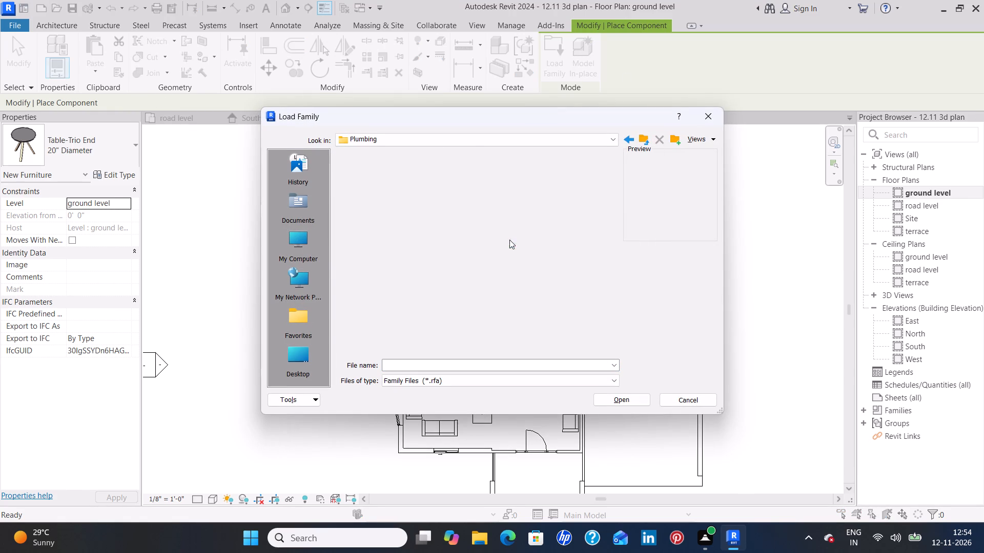
{"action": "double_click", "coordinate": [409, 193]}
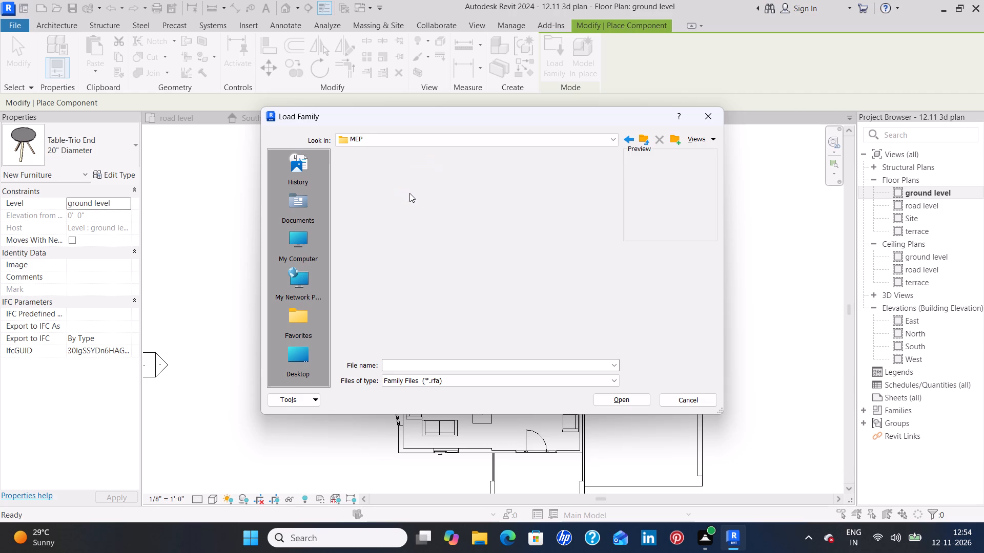
{"action": "double_click", "coordinate": [417, 188]}
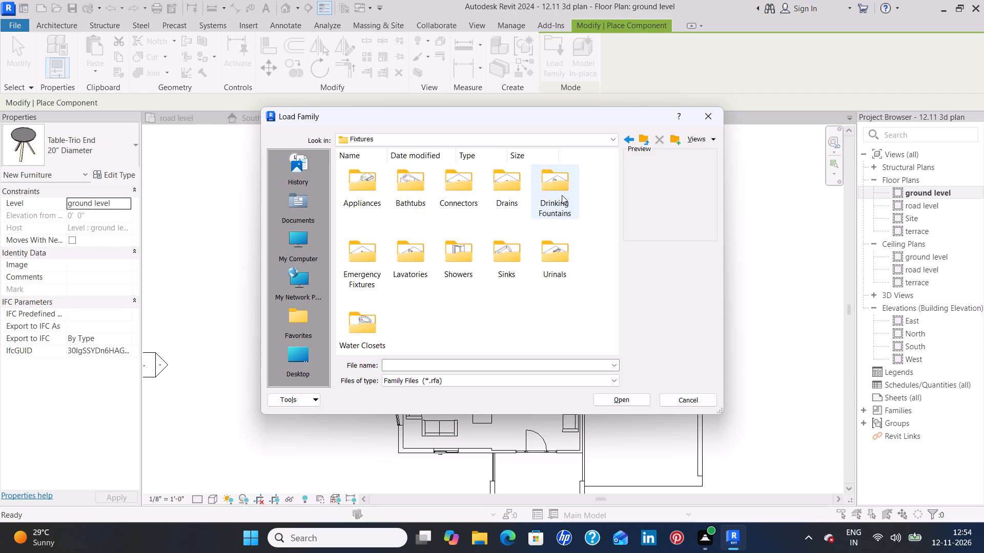
{"action": "double_click", "coordinate": [496, 264]}
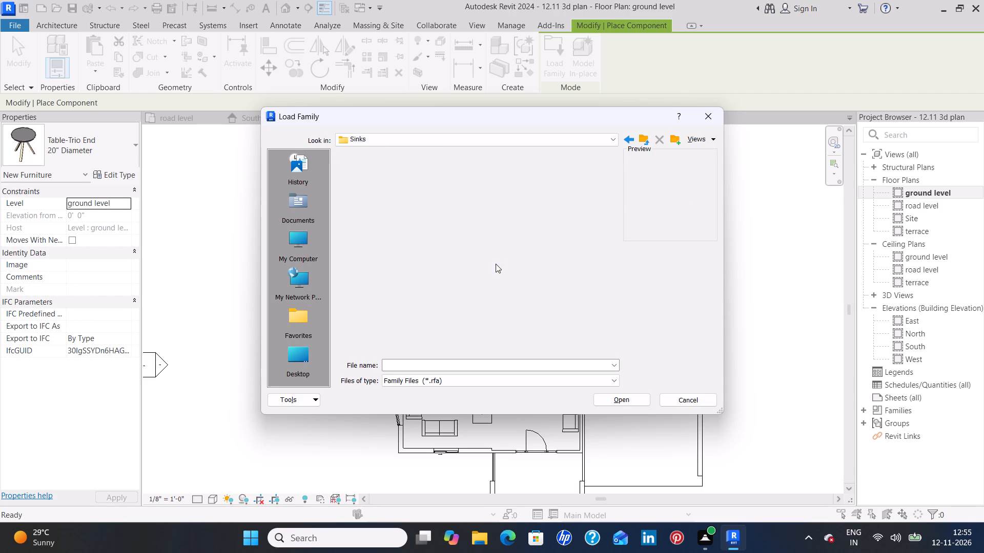
{"action": "left_click", "coordinate": [508, 253]}
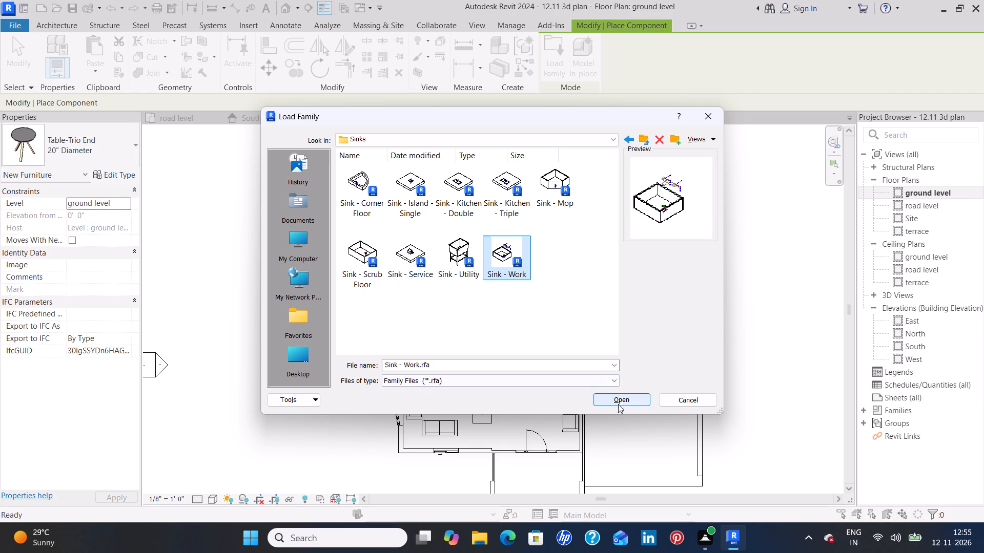
{"action": "left_click", "coordinate": [620, 402]}
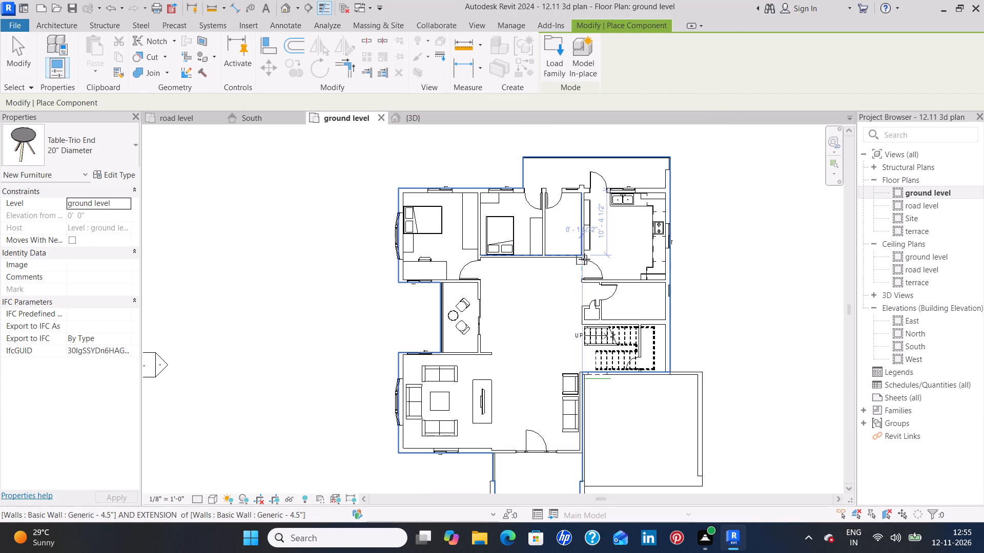
Place a 20"x18" Sink - Work against the exterior wall under the louver window, in the narrow room between bedroom and kitchen.
{"action": "scroll", "coordinate": [572, 193], "scroll_direction": "up", "scroll_amount": 3}
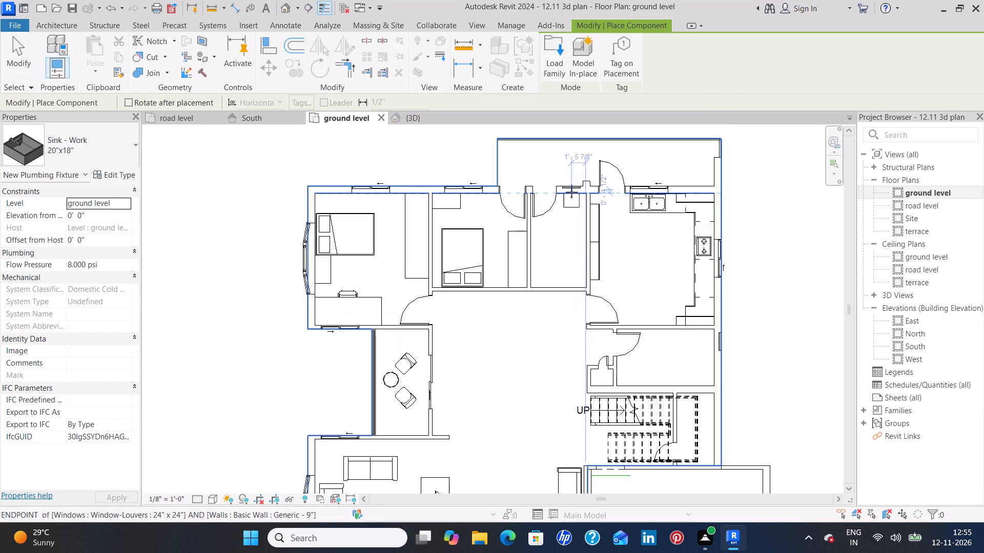
{"action": "scroll", "coordinate": [571, 192], "scroll_direction": "up", "scroll_amount": 8}
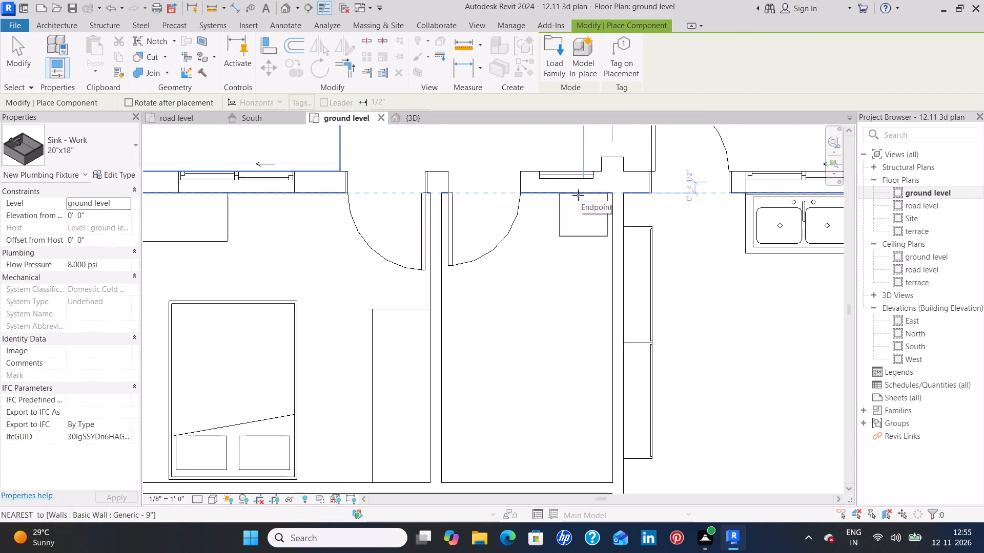
{"action": "scroll", "coordinate": [578, 196], "scroll_direction": "up", "scroll_amount": 4}
{"action": "left_click", "coordinate": [583, 196]}
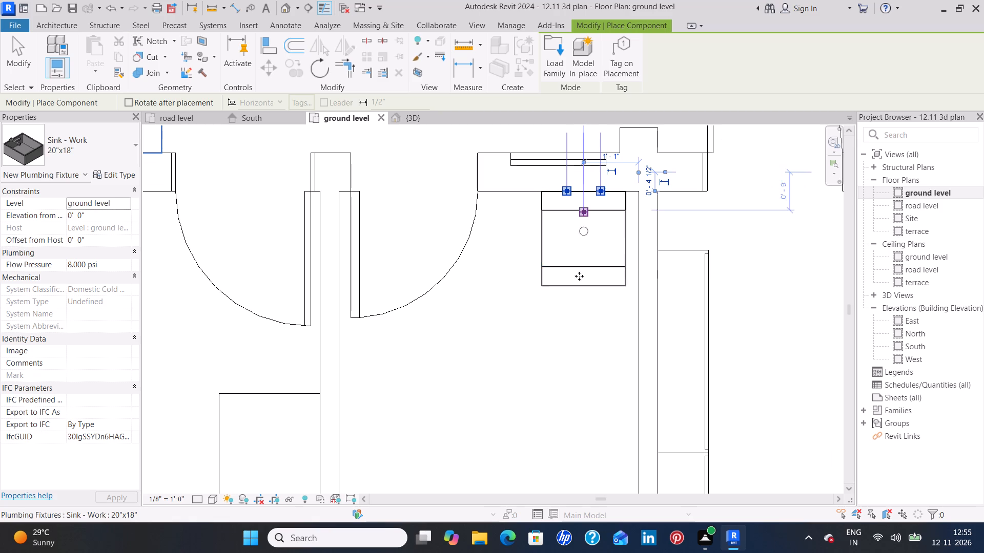
Place a second 20"x18" Sink - Work, rotated to back onto the partition beside the door in the small room next to the stairs.
{"action": "scroll", "coordinate": [557, 342], "scroll_direction": "down", "scroll_amount": 10}
{"action": "middle_click_drag", "start_coordinate": [540, 366], "coordinate": [542, 213]}
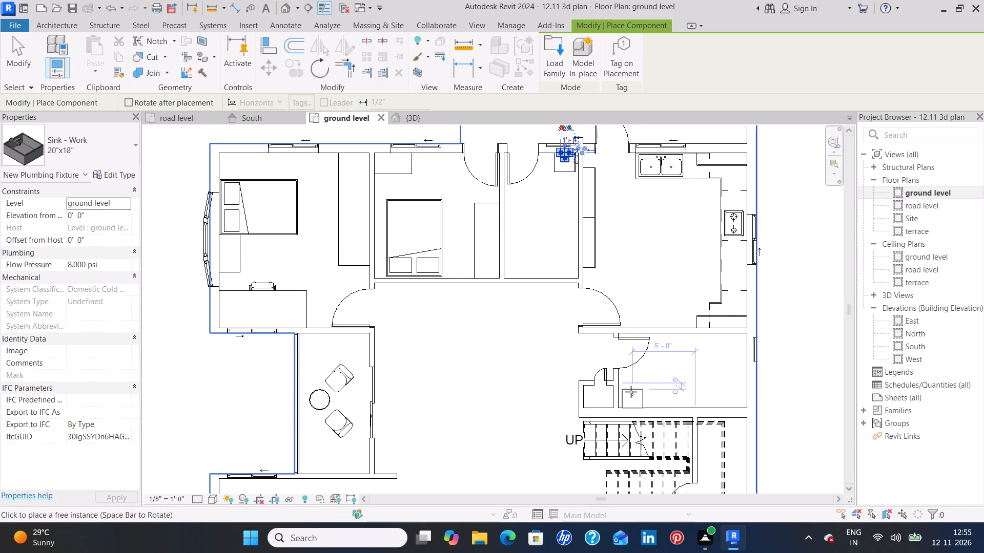
{"action": "key", "text": "space"}
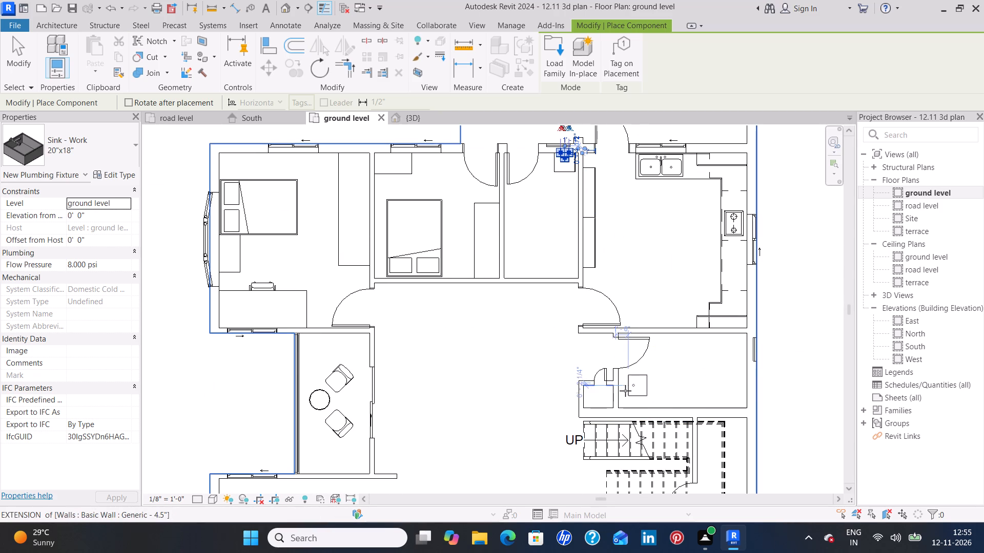
{"action": "scroll", "coordinate": [623, 395], "scroll_direction": "up", "scroll_amount": 8}
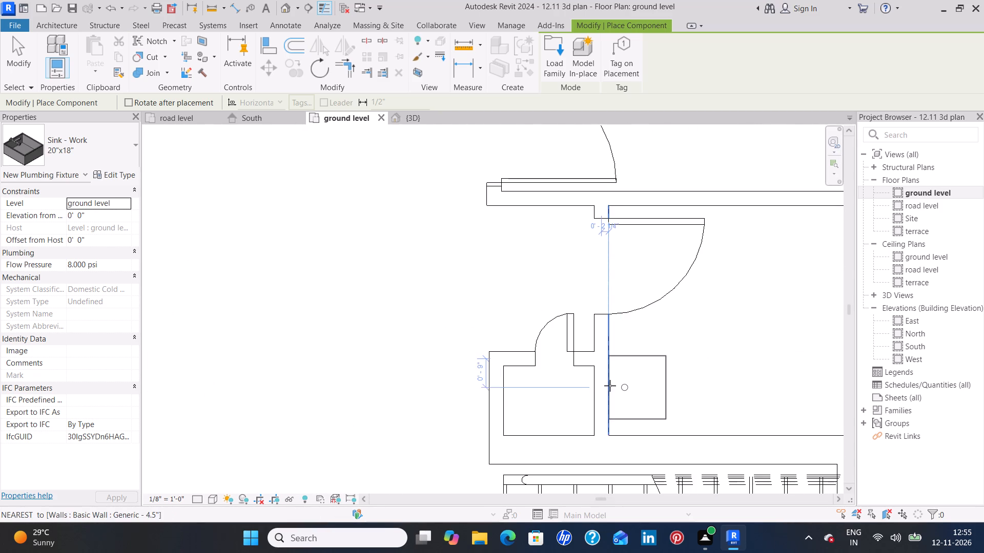
{"action": "left_click", "coordinate": [608, 393]}
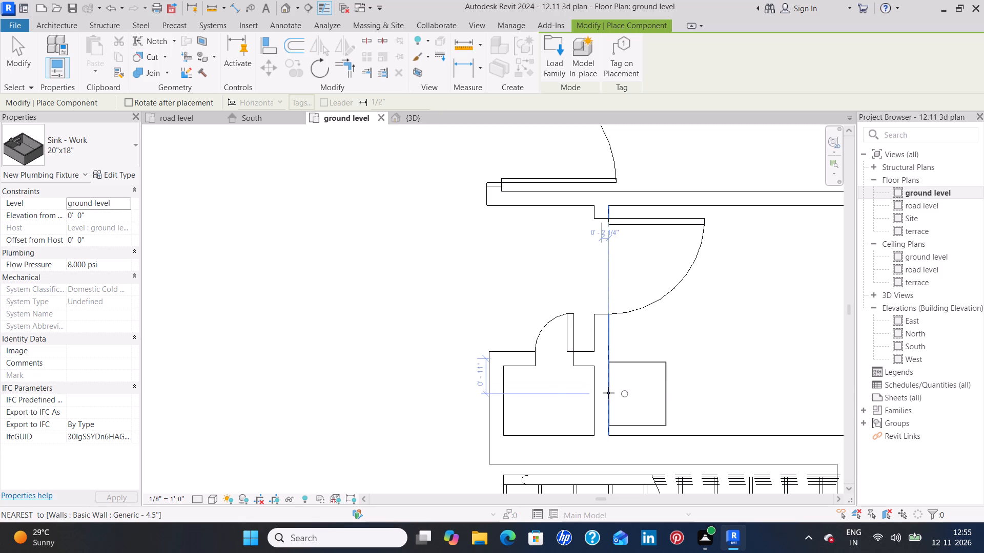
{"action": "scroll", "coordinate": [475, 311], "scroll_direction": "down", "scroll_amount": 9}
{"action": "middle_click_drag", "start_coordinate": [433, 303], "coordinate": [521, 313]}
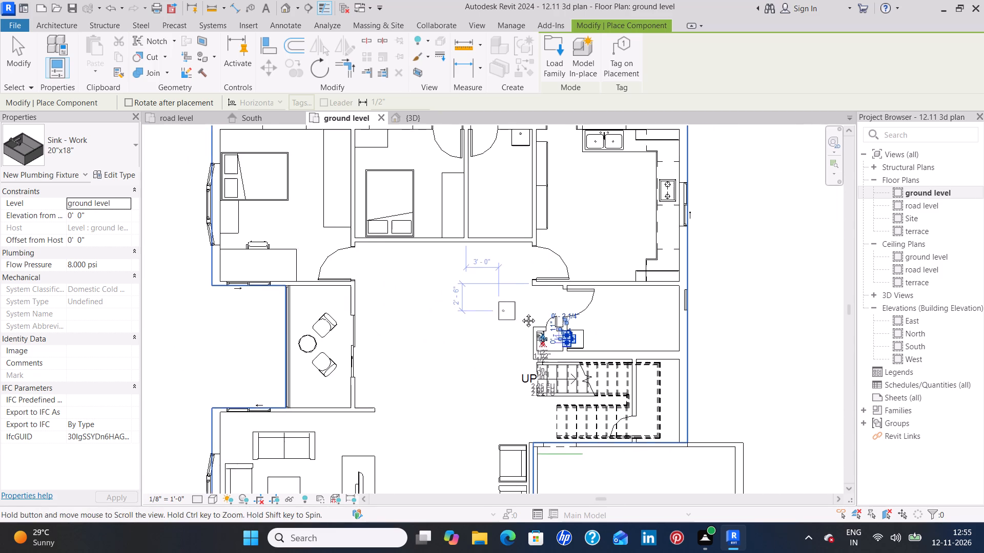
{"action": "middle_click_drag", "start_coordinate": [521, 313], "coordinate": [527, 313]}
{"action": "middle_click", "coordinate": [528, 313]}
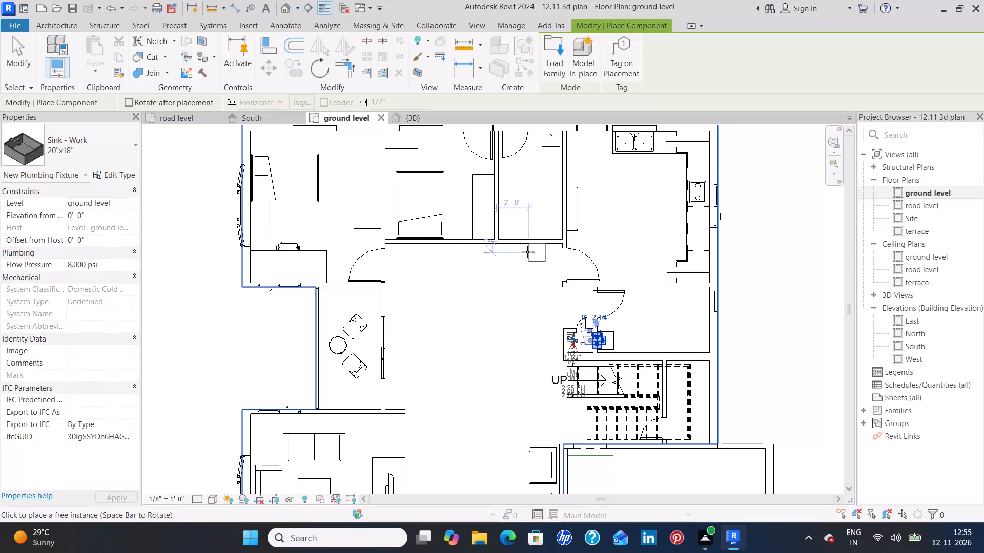
Place a third 20"x18" Sink - Work in the hall corner beside the balcony sliding door, rotated to back onto the short wall stub.
{"action": "key", "text": "space"}
{"action": "key", "text": "space"}
{"action": "key", "text": "space"}
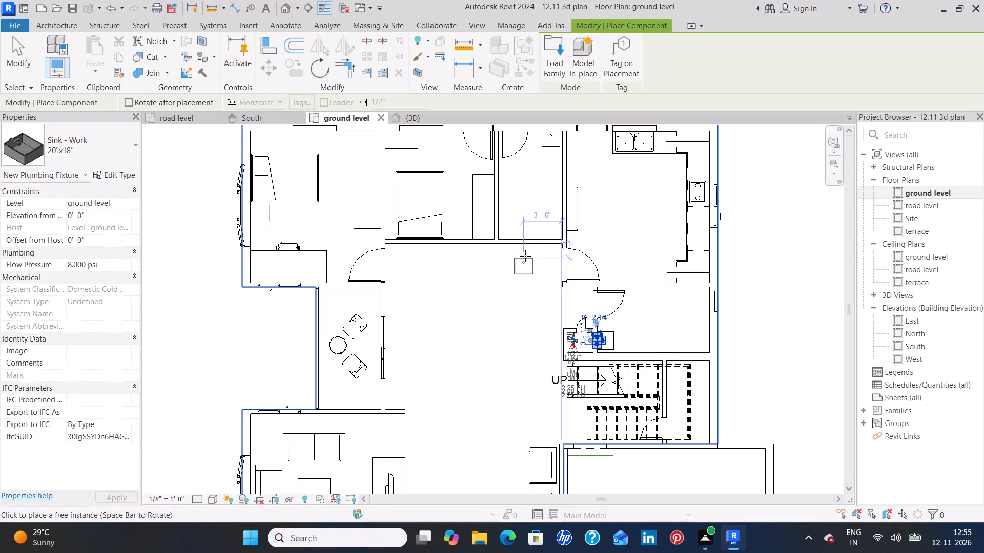
{"action": "scroll", "coordinate": [524, 248], "scroll_direction": "up", "scroll_amount": 2}
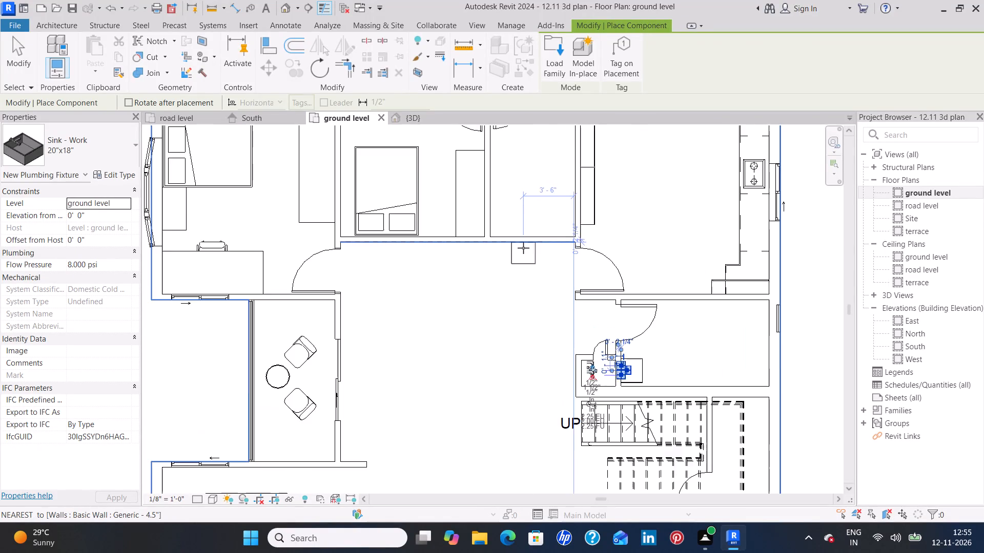
{"action": "scroll", "coordinate": [523, 248], "scroll_direction": "up", "scroll_amount": 4}
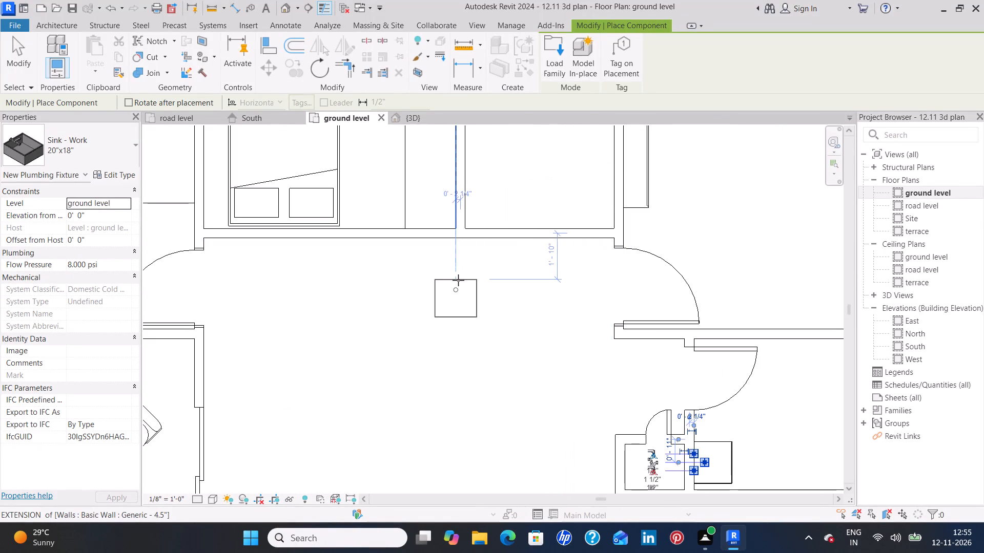
{"action": "scroll", "coordinate": [463, 272], "scroll_direction": "down", "scroll_amount": 4}
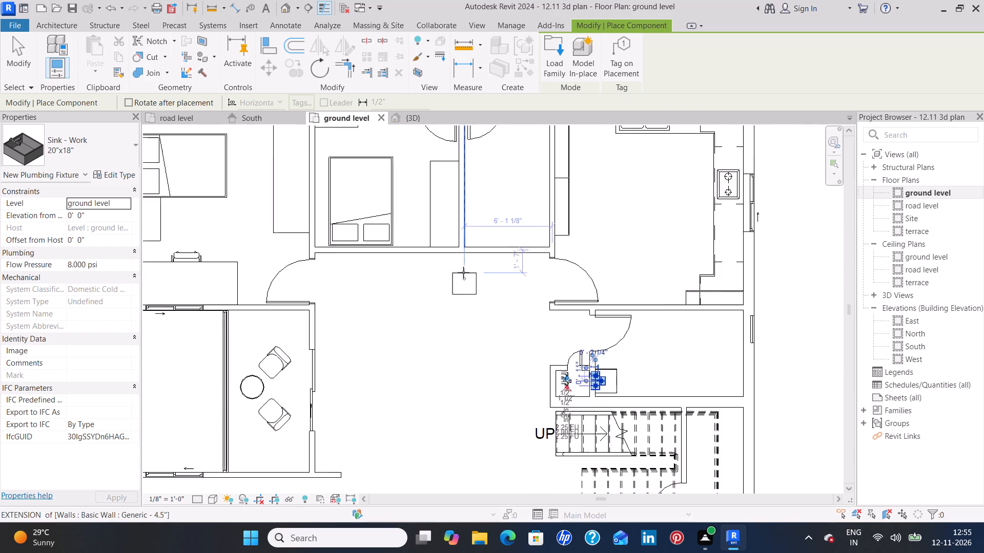
{"action": "scroll", "coordinate": [463, 272], "scroll_direction": "down", "scroll_amount": 2}
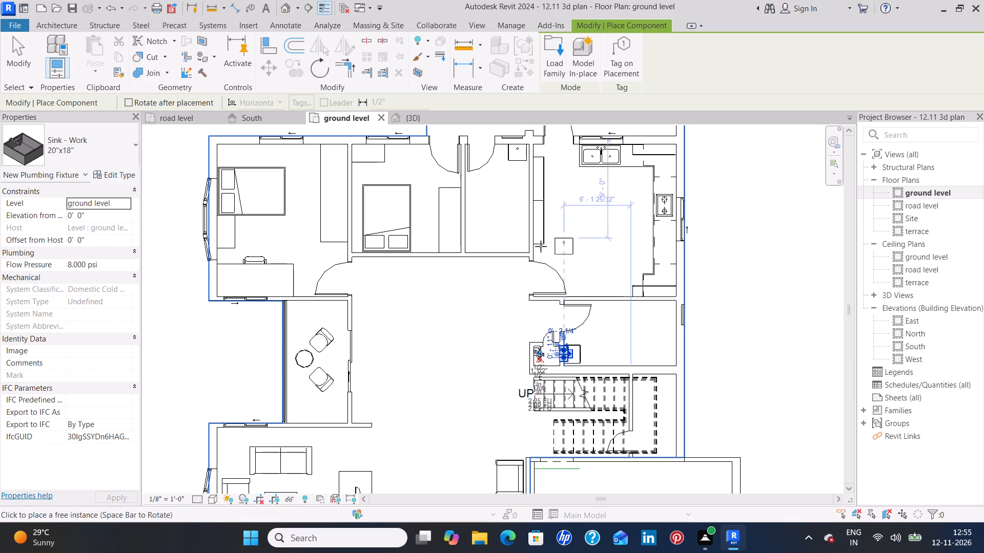
{"action": "scroll", "coordinate": [386, 416], "scroll_direction": "up", "scroll_amount": 7}
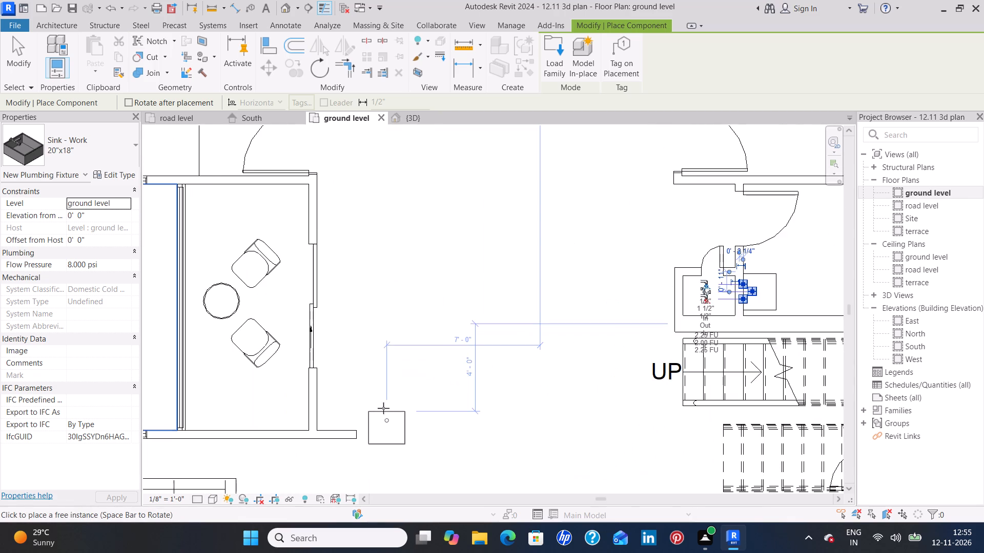
{"action": "scroll", "coordinate": [383, 408], "scroll_direction": "up", "scroll_amount": 1}
{"action": "key", "text": "space"}
{"action": "key", "text": "space"}
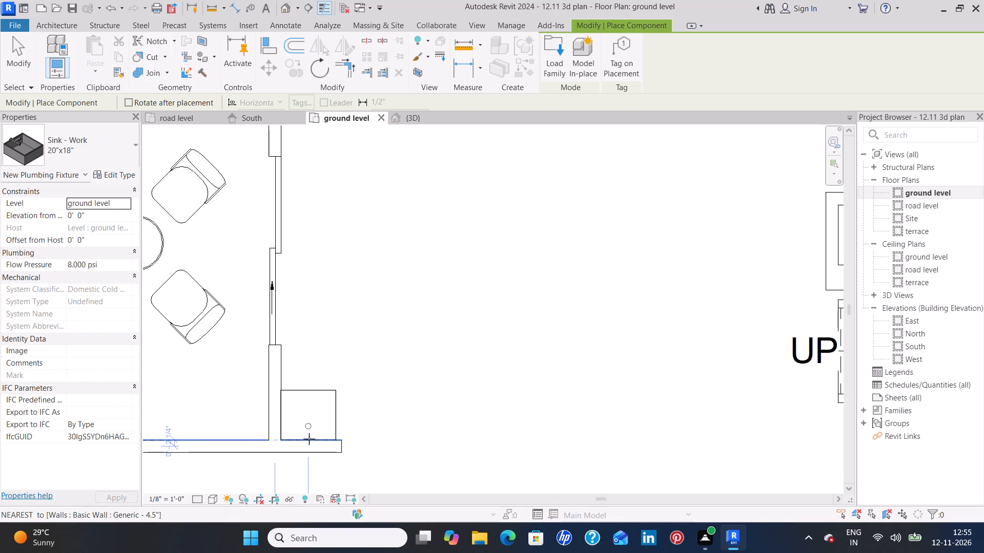
{"action": "scroll", "coordinate": [311, 438], "scroll_direction": "up", "scroll_amount": 7}
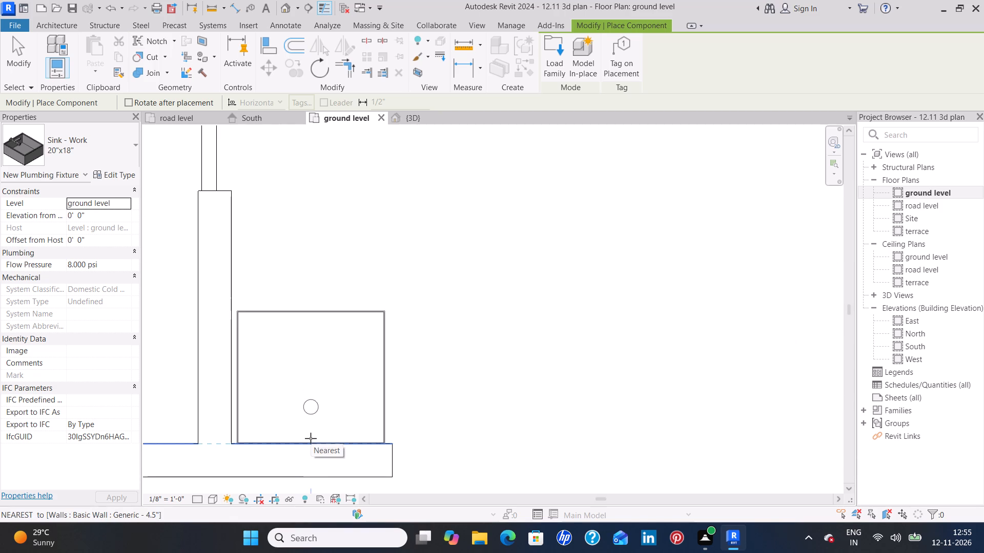
{"action": "left_click", "coordinate": [311, 438]}
{"action": "key", "text": "Escape"}
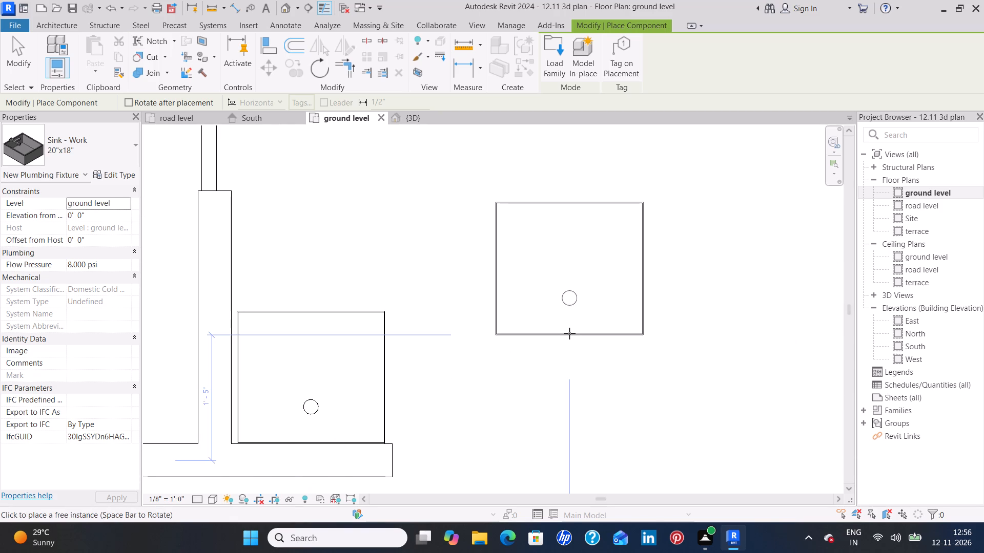
{"action": "key", "text": "Escape"}
Select all instances of the 20"x18" Sink - Work and set their Elevation from Level to 3'.
{"action": "scroll", "coordinate": [564, 329], "scroll_direction": "down", "scroll_amount": 12}
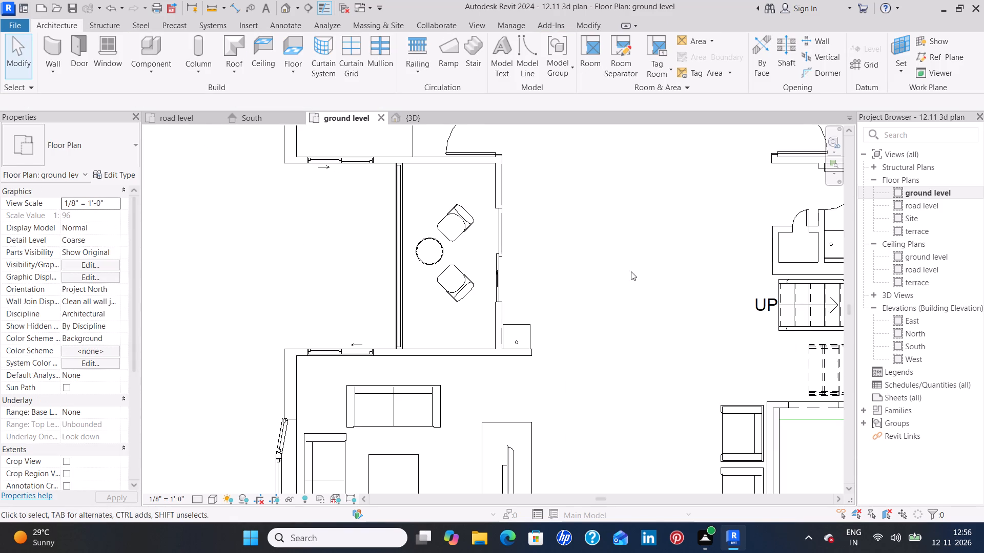
{"action": "middle_click_drag", "start_coordinate": [589, 320], "coordinate": [568, 346]}
{"action": "left_click", "coordinate": [511, 353]}
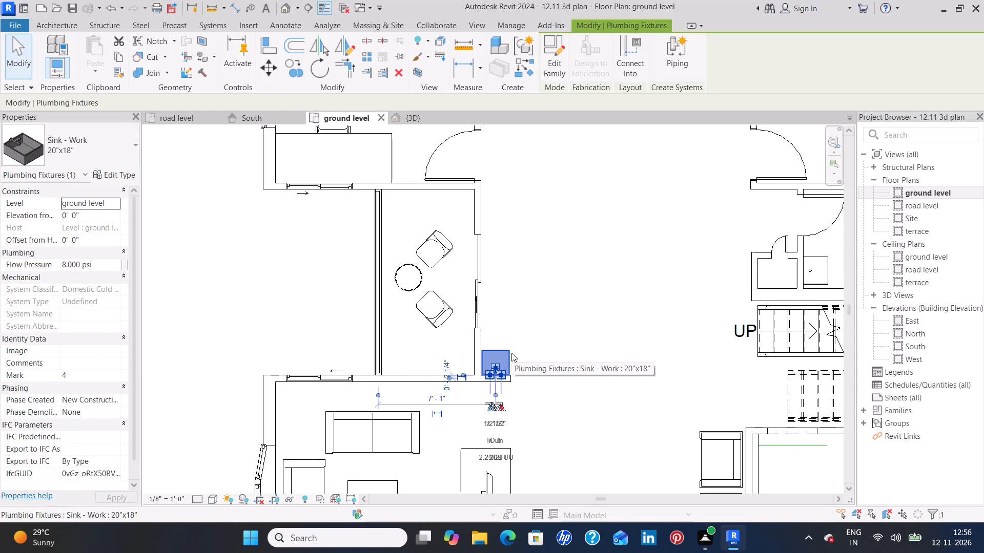
{"action": "type", "text": "sa"}
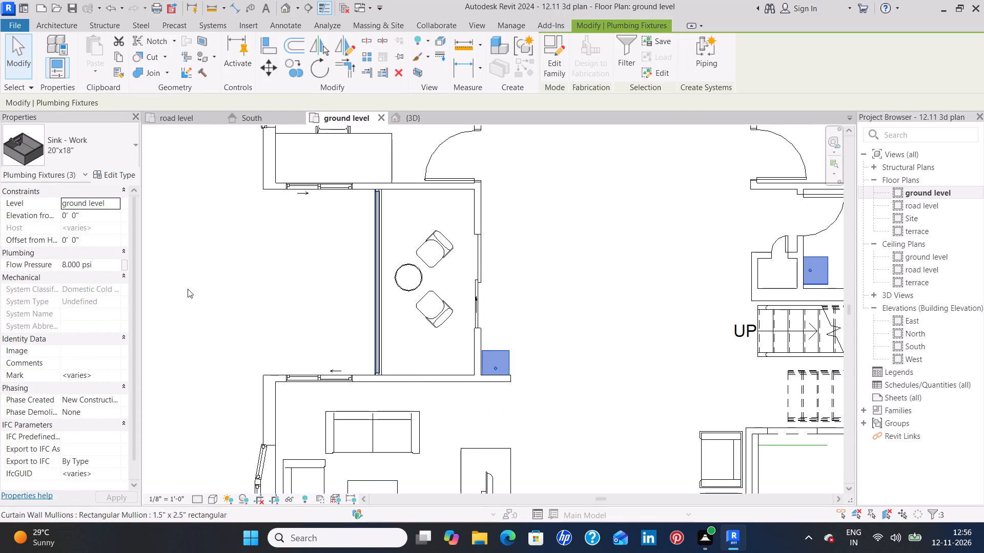
{"action": "left_click", "coordinate": [97, 213]}
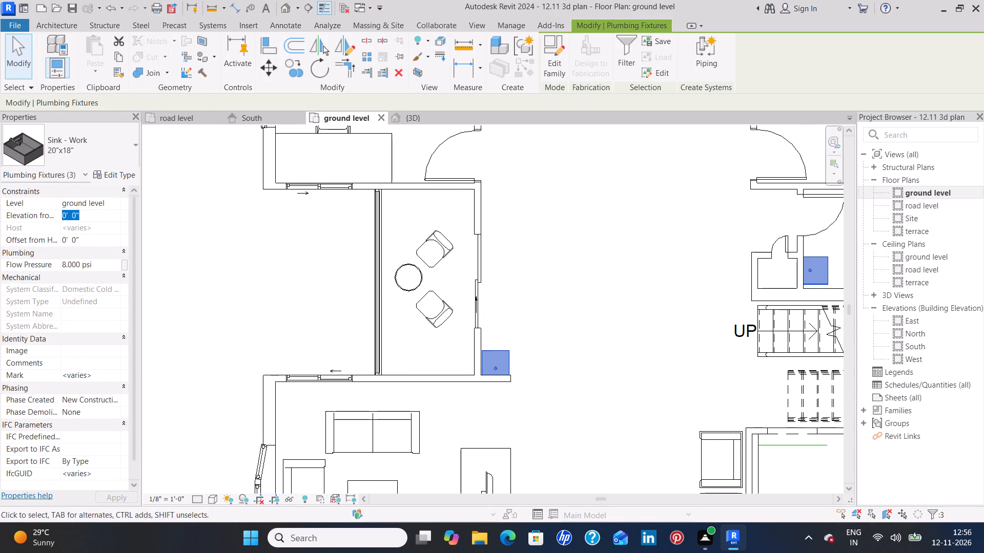
{"action": "key", "text": "BackSpace"}
{"action": "type", "text": "3'"}
{"action": "key", "text": "Return"}
{"action": "left_click", "coordinate": [216, 221]}
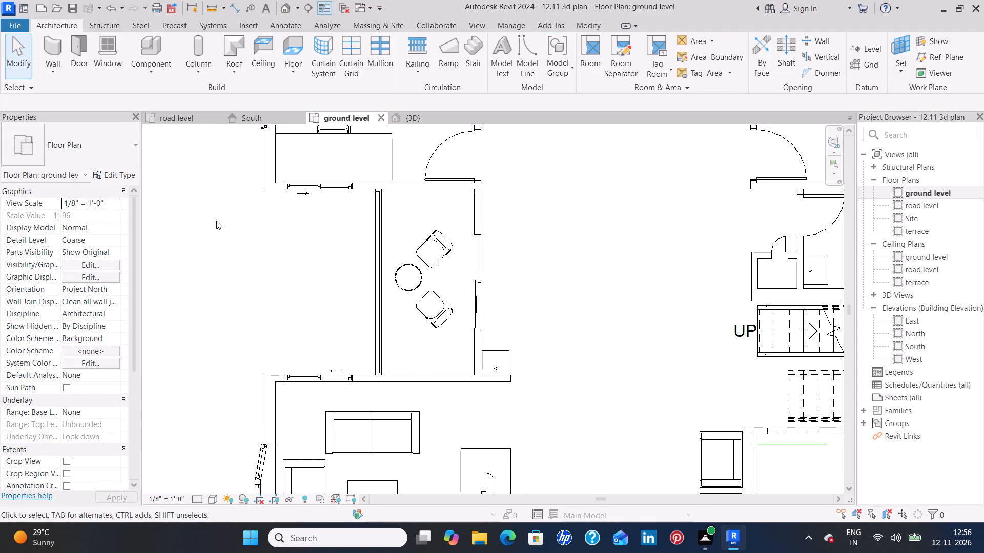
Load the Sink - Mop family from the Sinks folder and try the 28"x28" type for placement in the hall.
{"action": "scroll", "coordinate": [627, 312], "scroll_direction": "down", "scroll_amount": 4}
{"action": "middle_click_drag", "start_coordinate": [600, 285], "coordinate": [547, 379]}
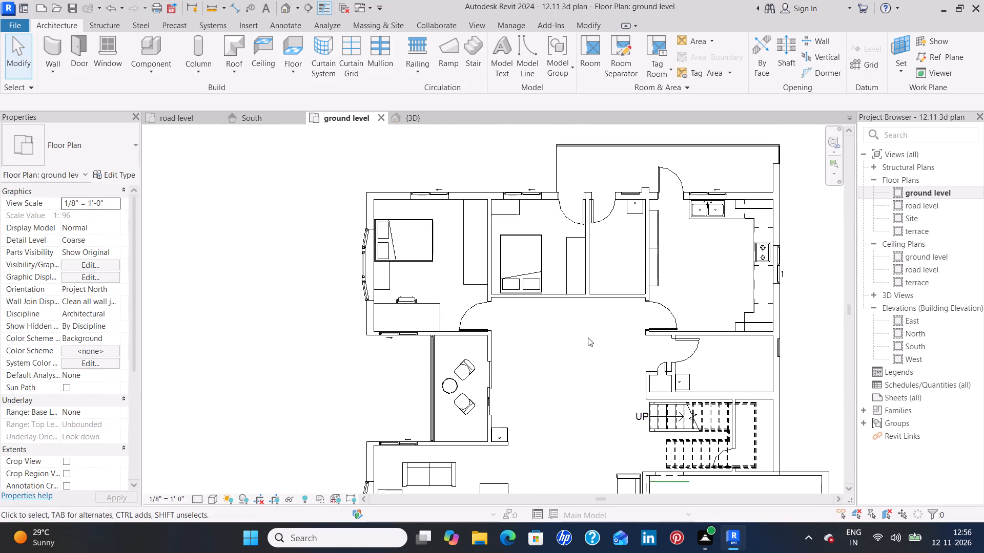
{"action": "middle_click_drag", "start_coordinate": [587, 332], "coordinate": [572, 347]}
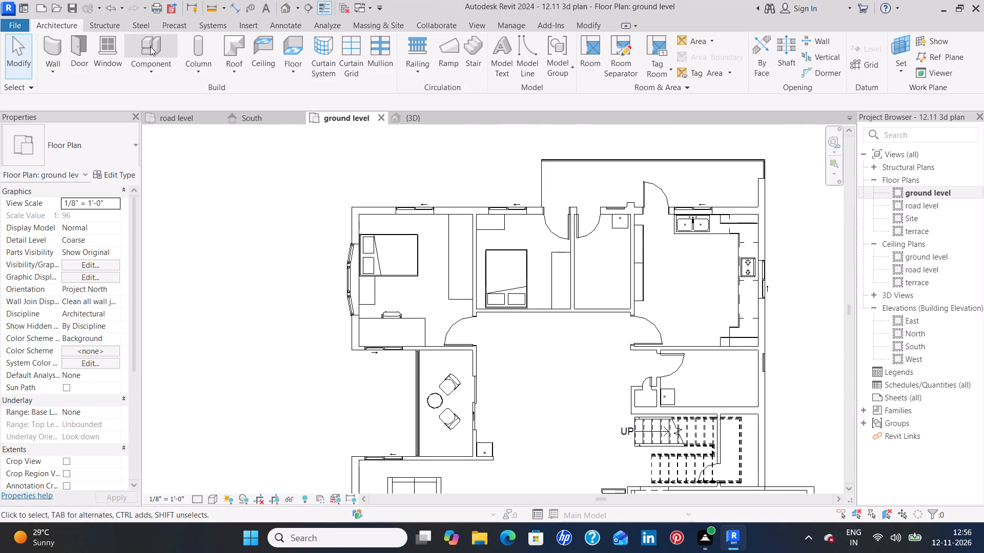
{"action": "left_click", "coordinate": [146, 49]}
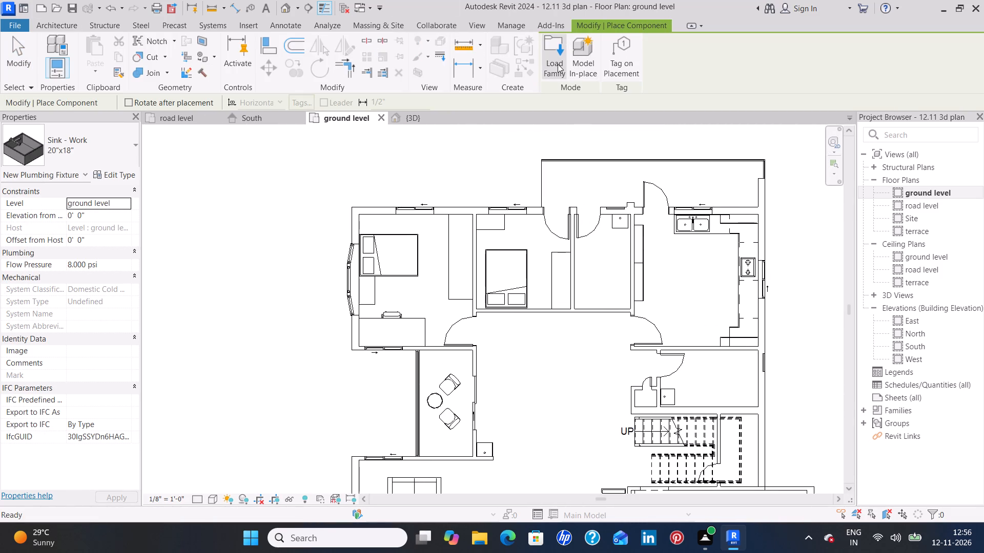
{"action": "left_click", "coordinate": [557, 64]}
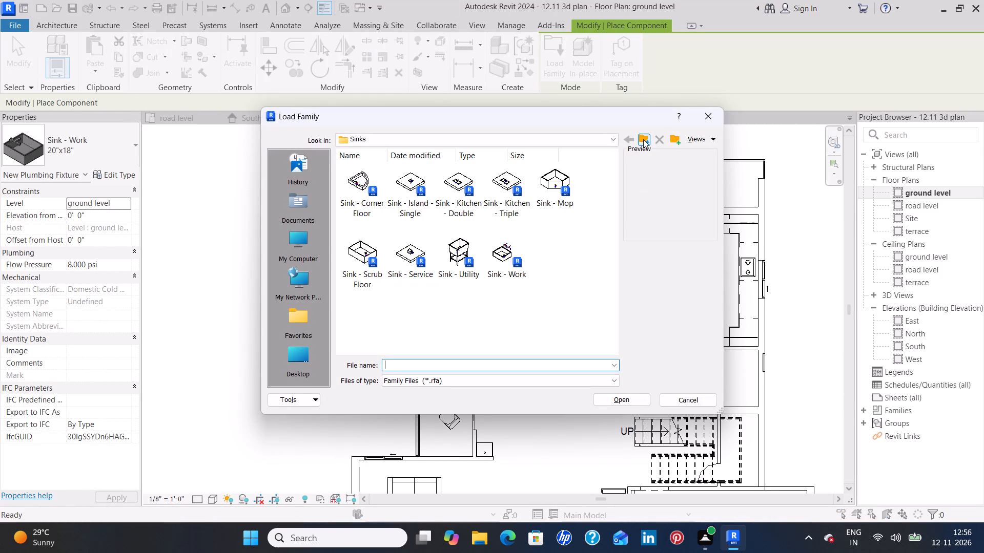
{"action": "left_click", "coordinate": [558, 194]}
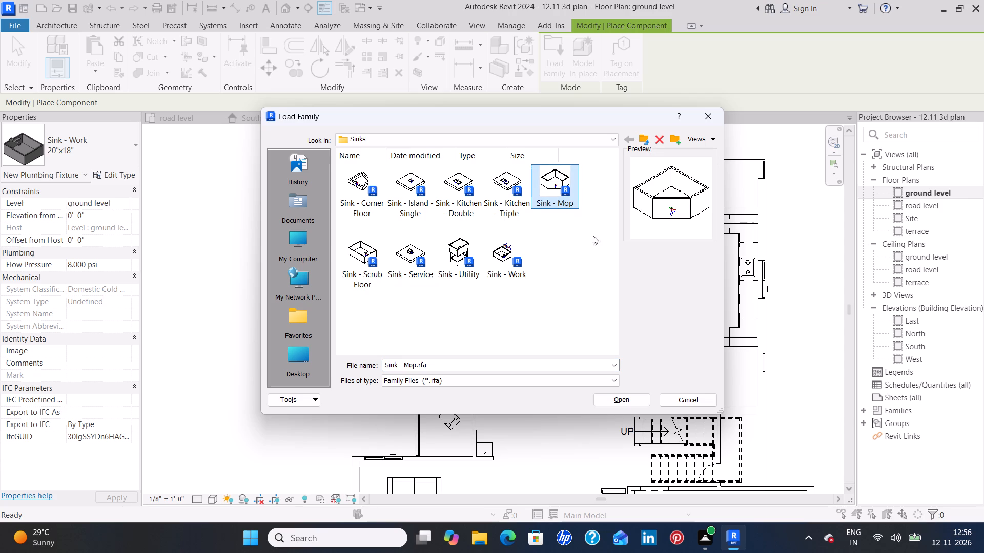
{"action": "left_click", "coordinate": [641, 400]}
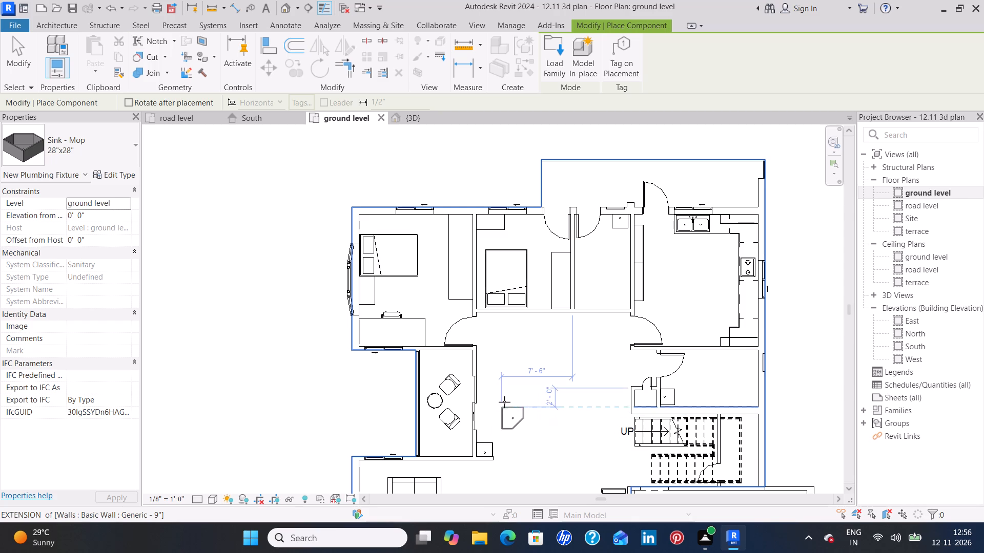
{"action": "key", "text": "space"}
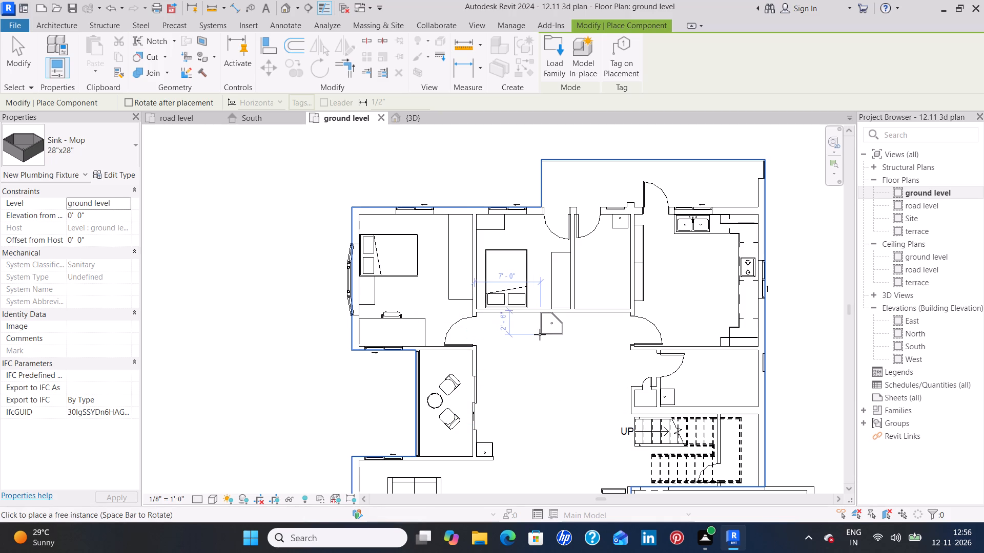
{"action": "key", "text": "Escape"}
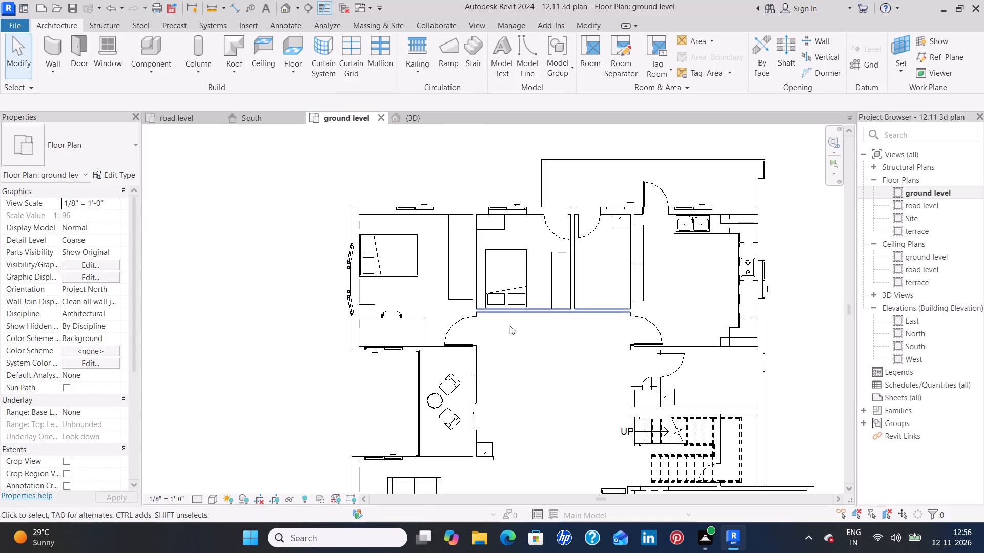
Load the Water Closet - Flush Tank family from the Fixtures > Water Closets folder for component placement.
{"action": "left_click", "coordinate": [150, 37]}
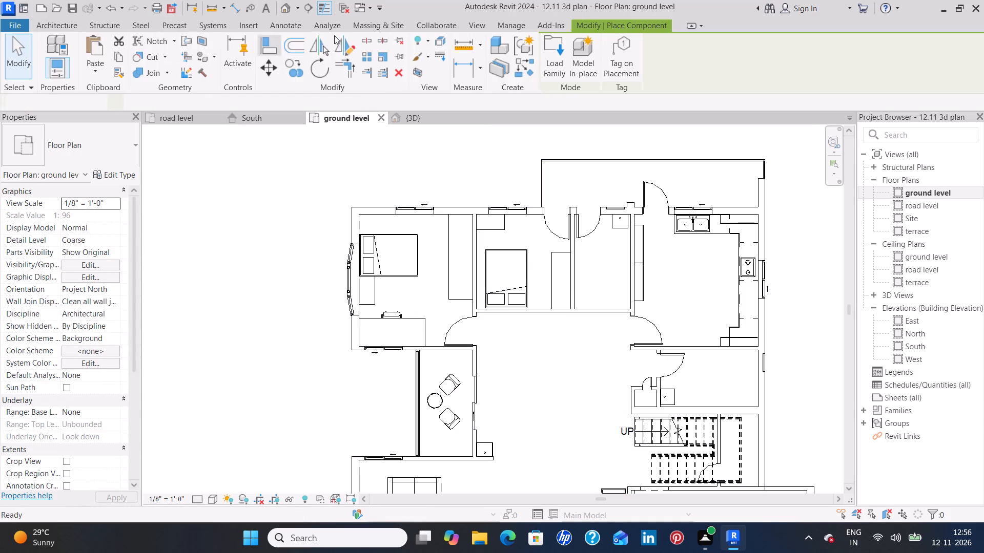
{"action": "left_click", "coordinate": [549, 56]}
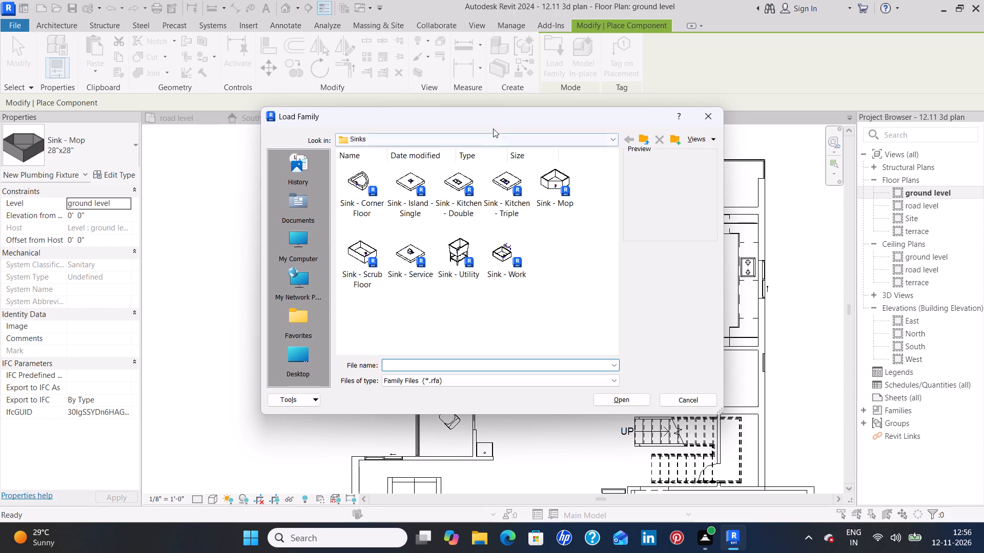
{"action": "left_click", "coordinate": [642, 140]}
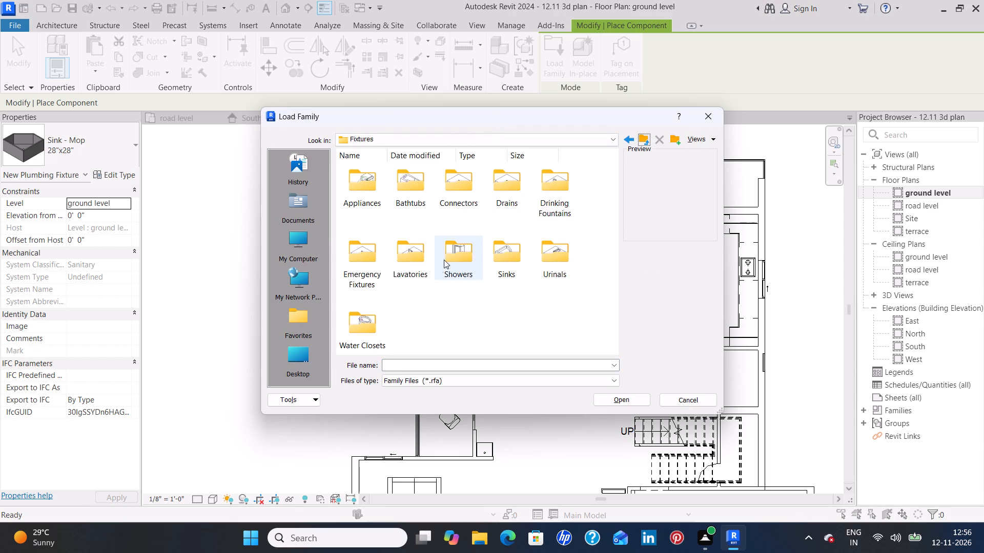
{"action": "double_click", "coordinate": [354, 321]}
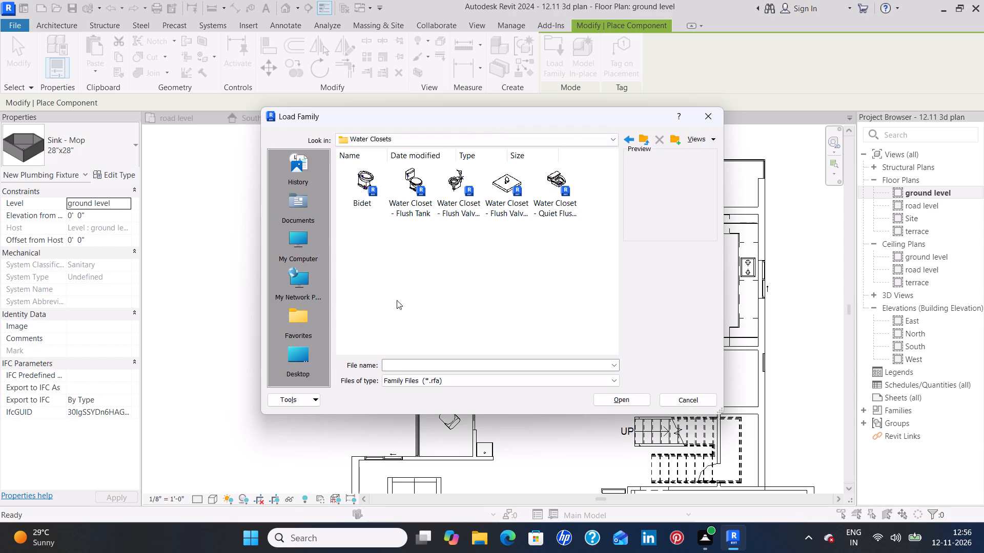
{"action": "left_click", "coordinate": [419, 179]}
{"action": "left_click", "coordinate": [634, 401]}
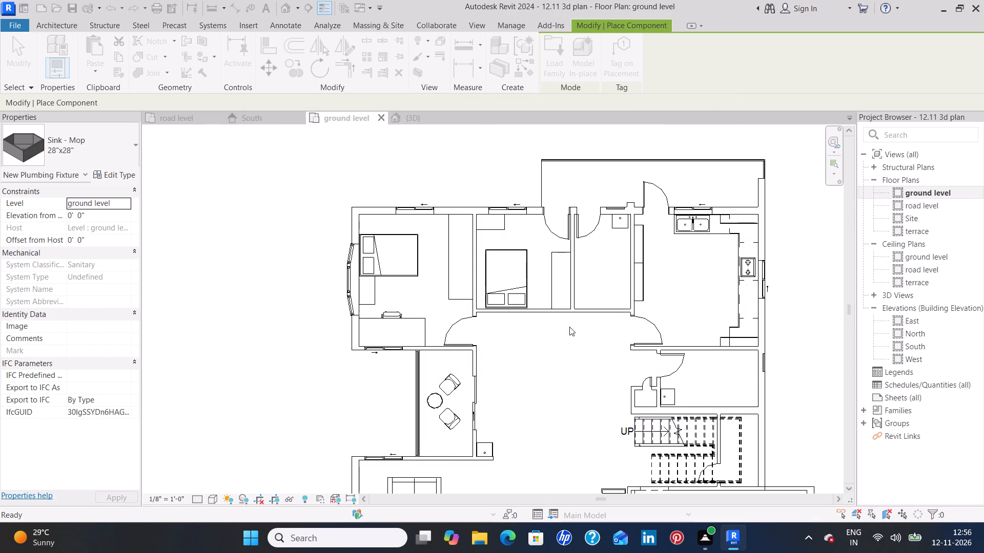
Place a flush-tank water closet in the narrow bathroom, backing onto the kitchen-side wall about 2'-0" from the hall wall.
{"action": "scroll", "coordinate": [603, 295], "scroll_direction": "up", "scroll_amount": 3}
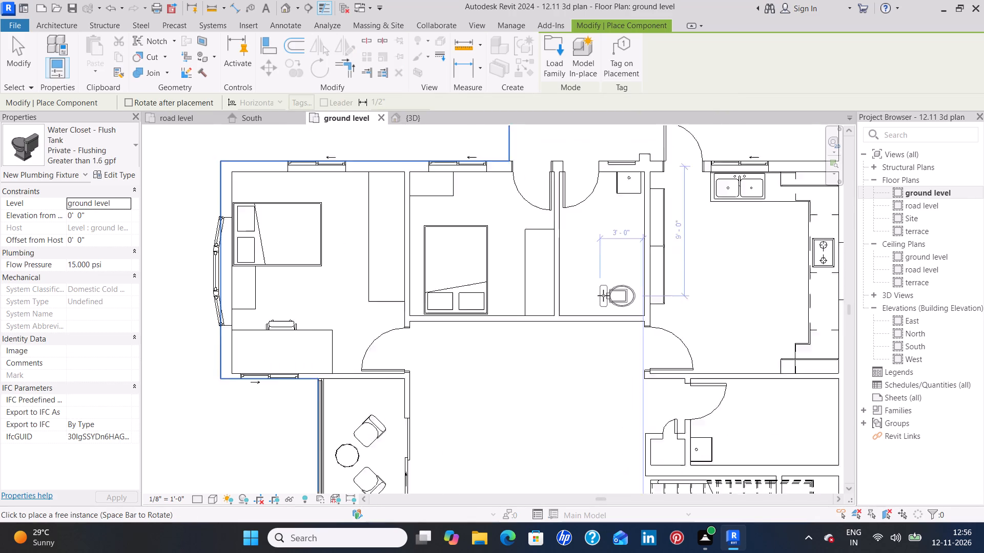
{"action": "scroll", "coordinate": [603, 295], "scroll_direction": "up", "scroll_amount": 1}
{"action": "key", "text": "space"}
{"action": "key", "text": "space"}
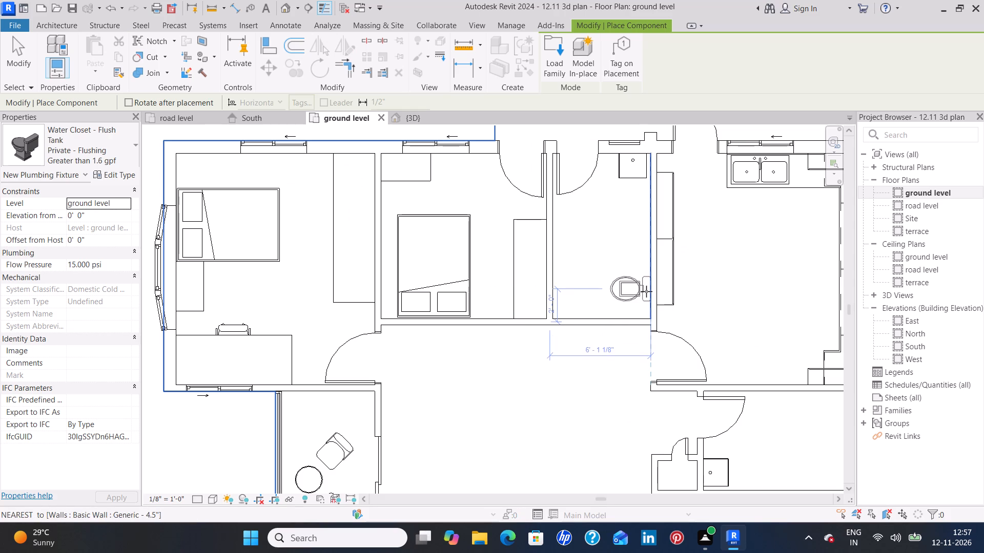
{"action": "left_click", "coordinate": [646, 292]}
Place a second flush-tank water closet in the bathroom next to the stairs, backing onto the stair-side wall near the exterior wall.
{"action": "scroll", "coordinate": [579, 365], "scroll_direction": "down", "scroll_amount": 5}
{"action": "key", "text": "space"}
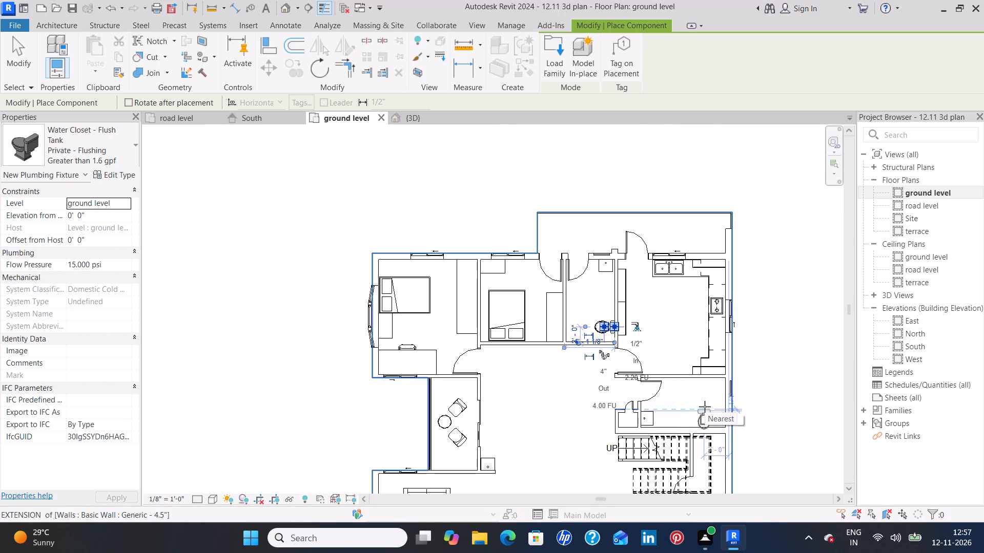
{"action": "key", "text": "space"}
{"action": "key", "text": "space"}
{"action": "scroll", "coordinate": [710, 420], "scroll_direction": "up", "scroll_amount": 6}
{"action": "middle_click_drag", "start_coordinate": [678, 385], "coordinate": [622, 338]}
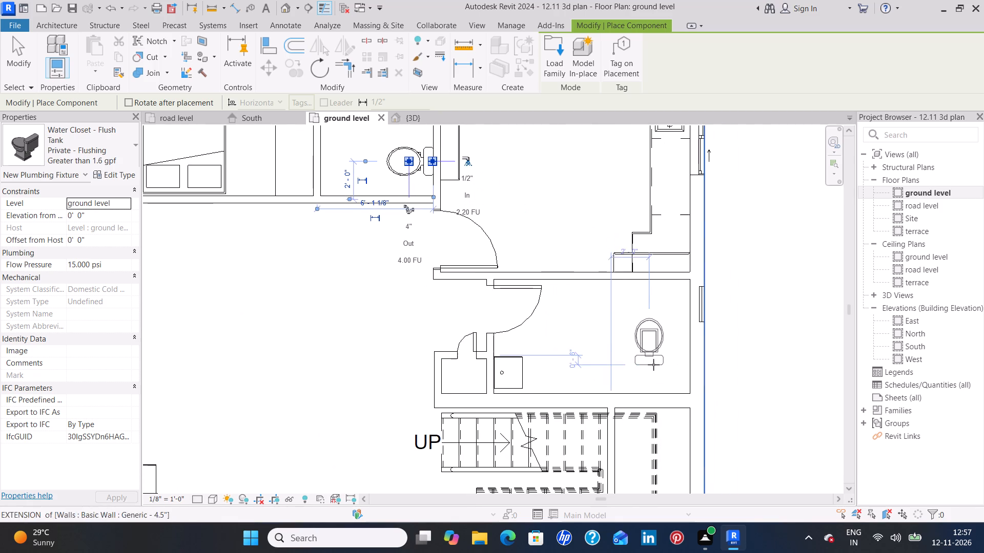
{"action": "left_click", "coordinate": [658, 393]}
{"action": "scroll", "coordinate": [587, 352], "scroll_direction": "down", "scroll_amount": 5}
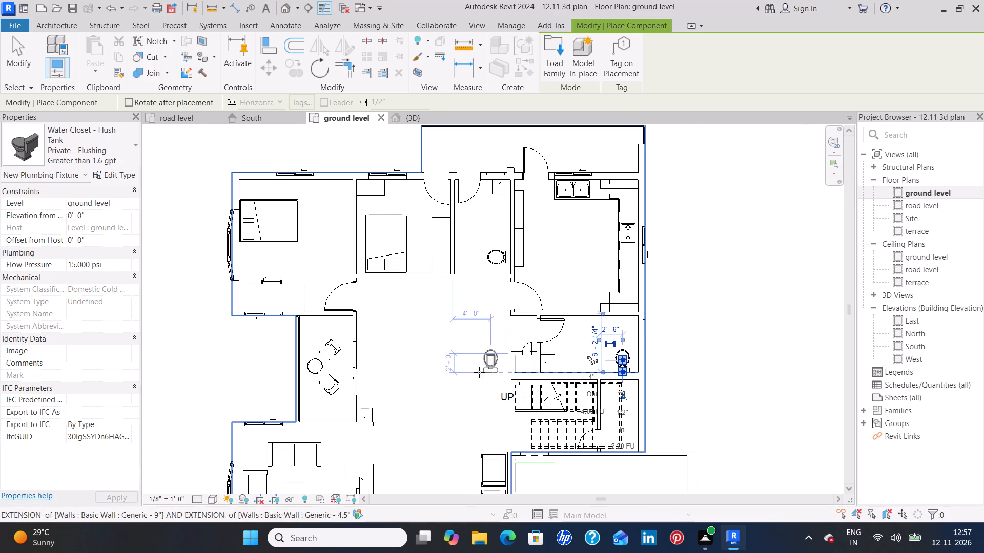
{"action": "middle_click_drag", "start_coordinate": [466, 349], "coordinate": [555, 265]}
{"action": "key", "text": "Escape"}
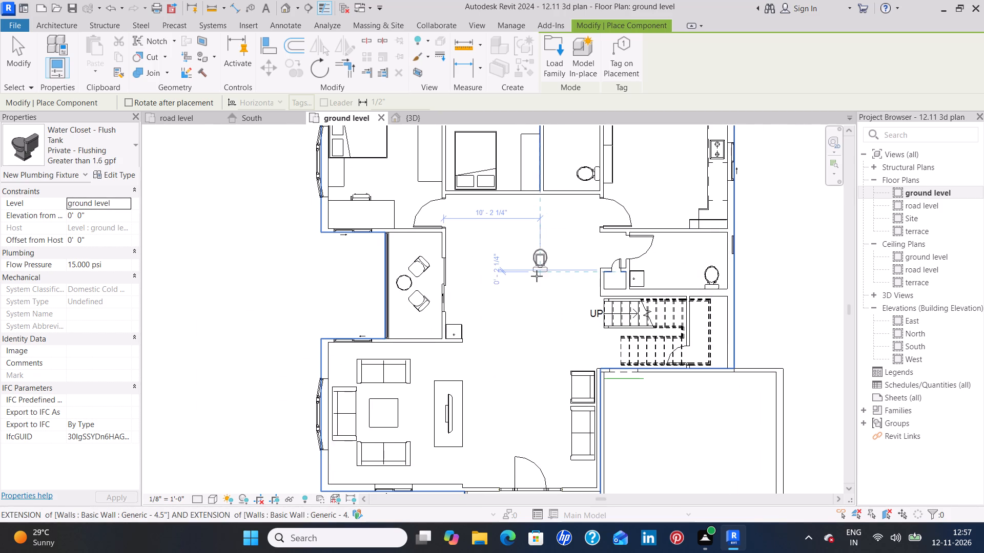
{"action": "key", "text": "Escape"}
{"action": "middle_click_drag", "start_coordinate": [542, 275], "coordinate": [532, 289]}
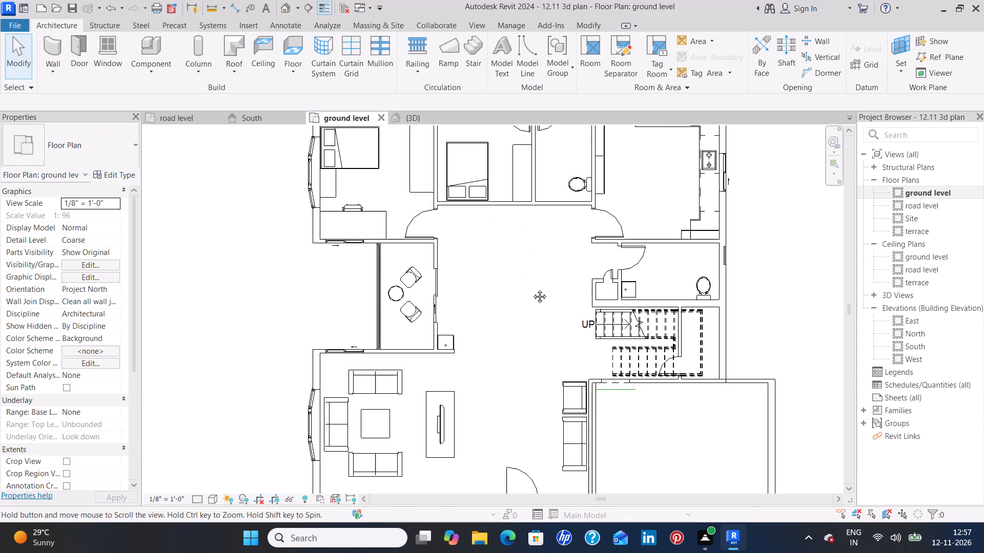
Load the Table-Conference2 w Chairs family from the Furniture > Tables folder for component placement.
{"action": "middle_click_drag", "start_coordinate": [532, 289], "coordinate": [529, 292]}
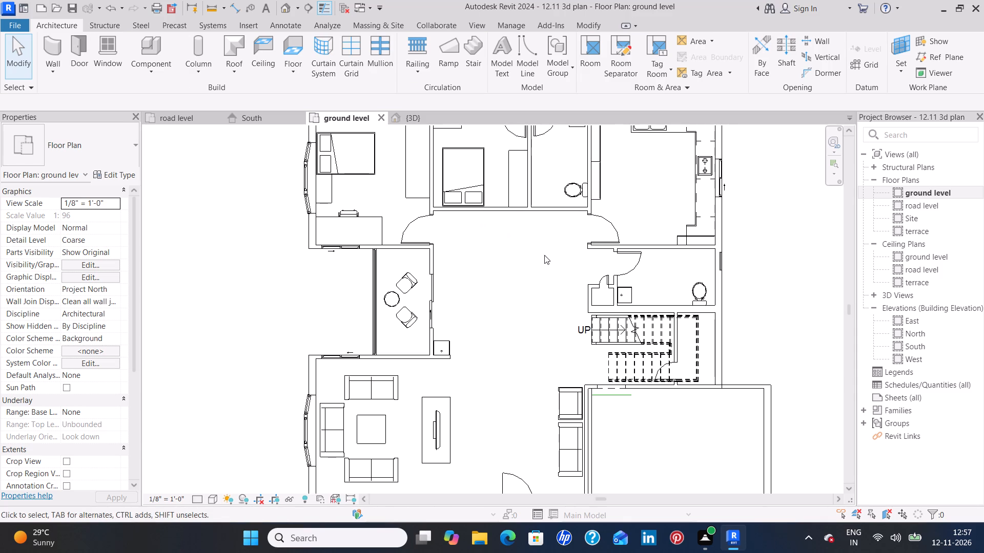
{"action": "left_click", "coordinate": [142, 45]}
{"action": "left_click", "coordinate": [550, 60]}
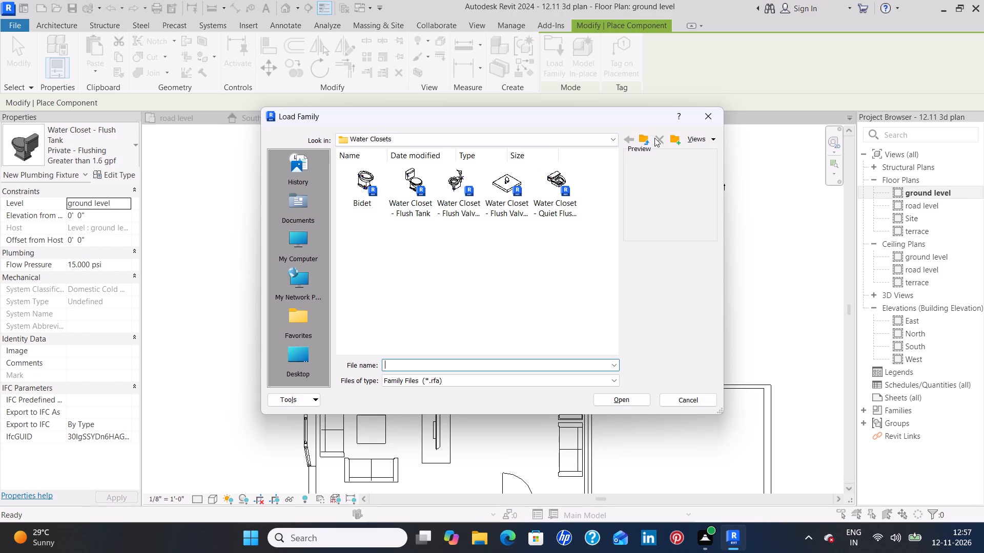
{"action": "left_click", "coordinate": [647, 140]}
{"action": "left_click", "coordinate": [647, 140]}
{"action": "left_click", "coordinate": [647, 140]}
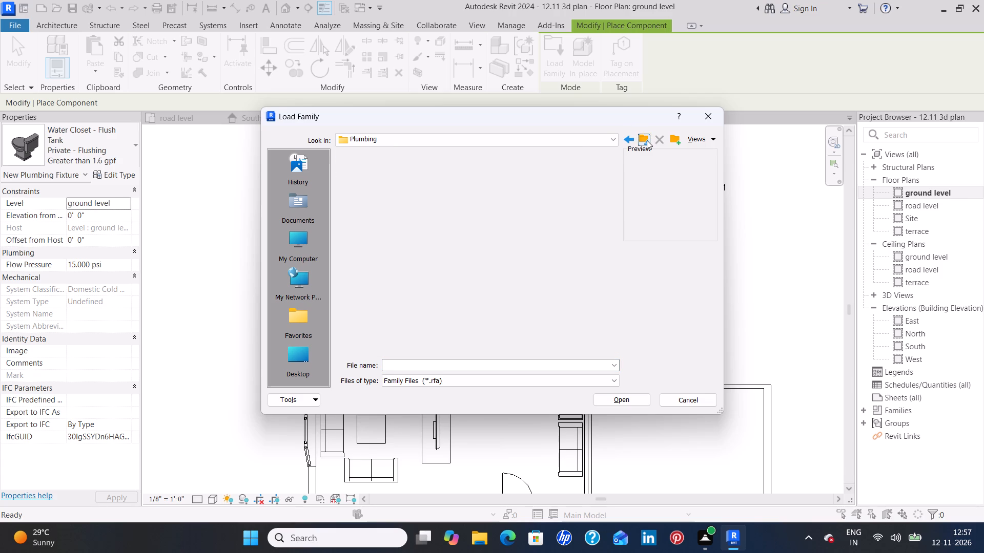
{"action": "left_click", "coordinate": [647, 140]}
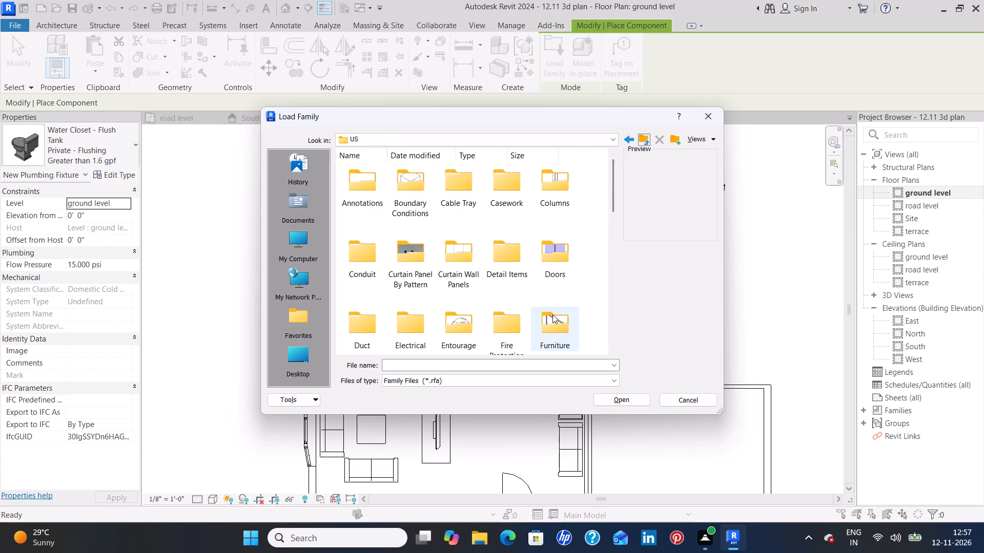
{"action": "double_click", "coordinate": [552, 314]}
{"action": "double_click", "coordinate": [504, 184]}
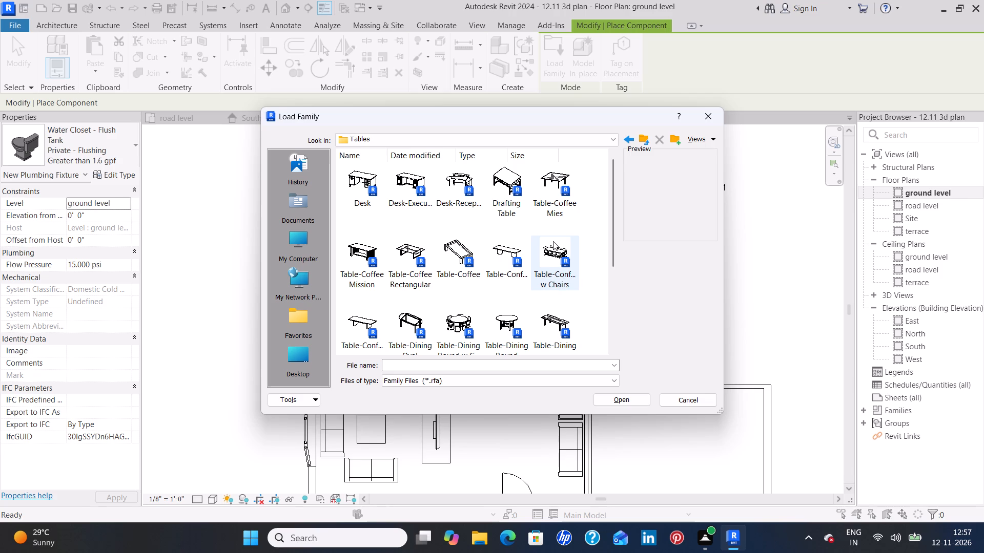
{"action": "left_click", "coordinate": [553, 241]}
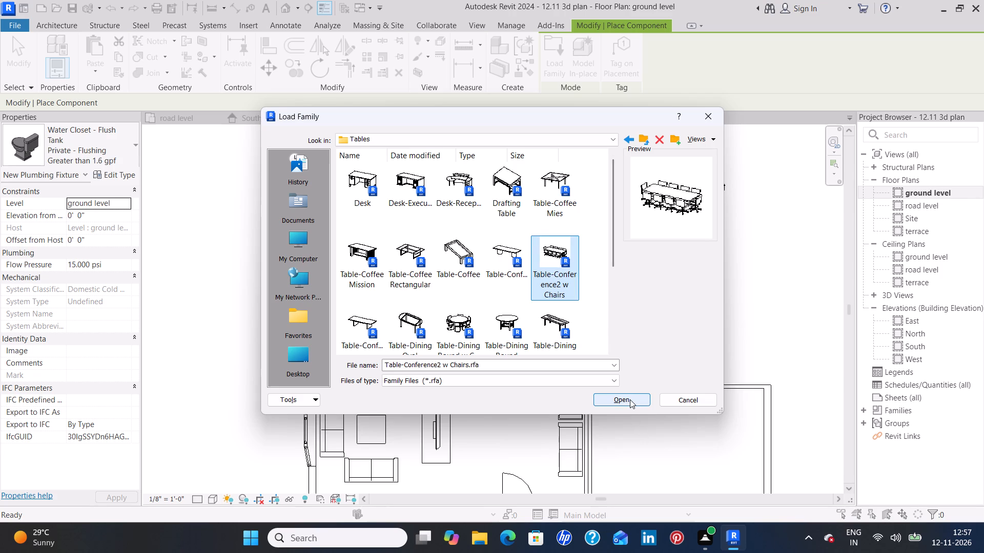
{"action": "left_click", "coordinate": [630, 399]}
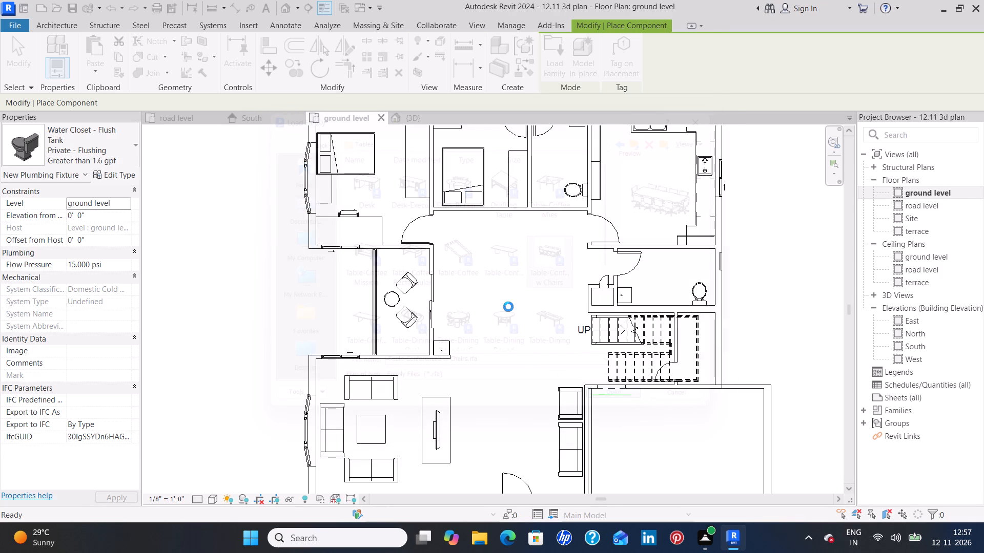
{"action": "key", "text": "space"}
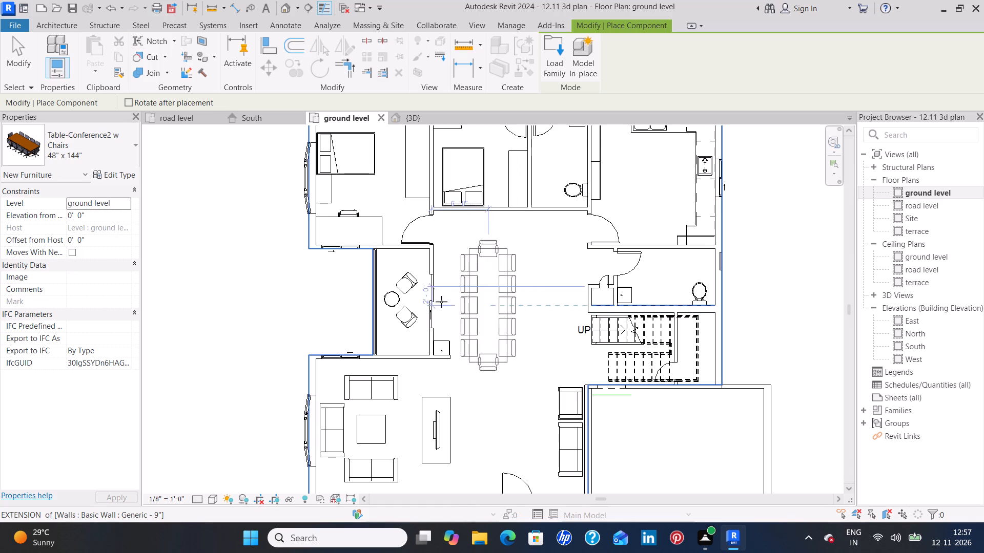
Duplicate the conference table's type as 48" x 144" 2 and set its number of chairs to 8.
{"action": "left_click", "coordinate": [113, 172]}
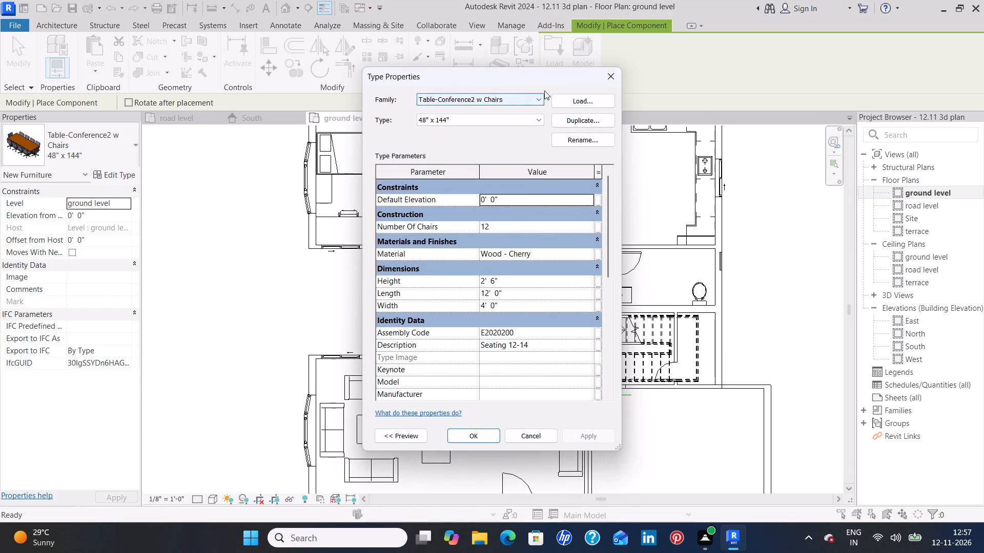
{"action": "left_click", "coordinate": [556, 125]}
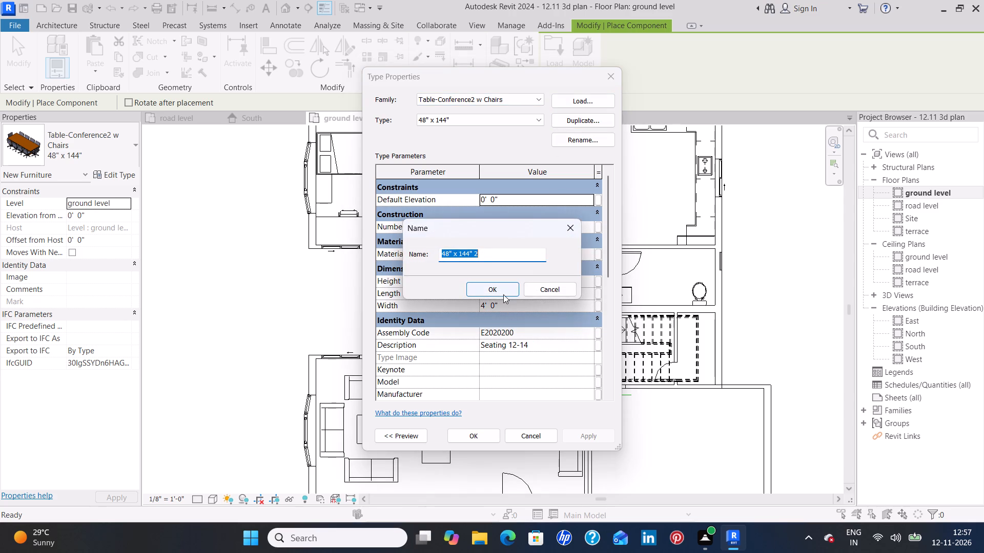
{"action": "left_click", "coordinate": [503, 294]}
{"action": "left_click", "coordinate": [510, 229]}
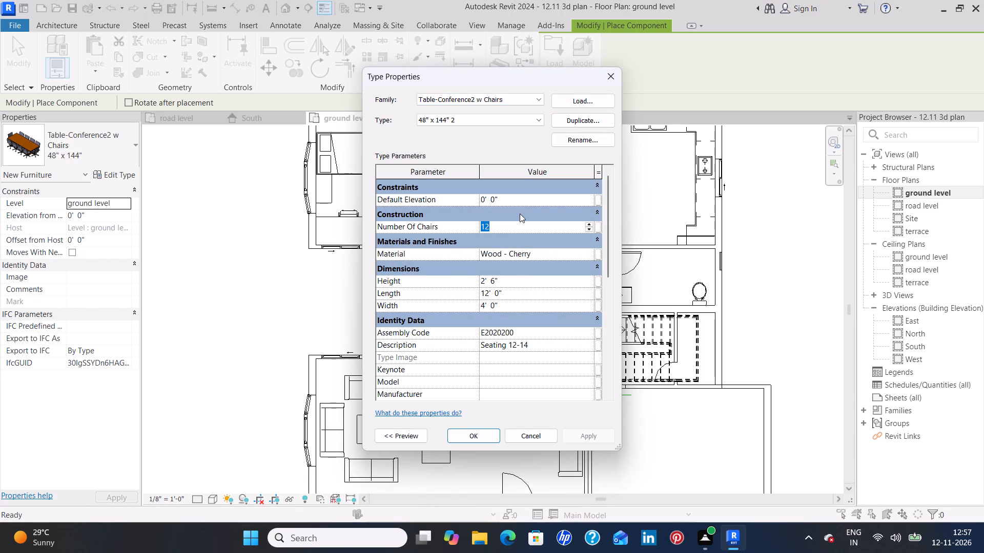
{"action": "key", "text": "BackSpace"}
{"action": "key", "text": "8"}
{"action": "left_click", "coordinate": [593, 432]}
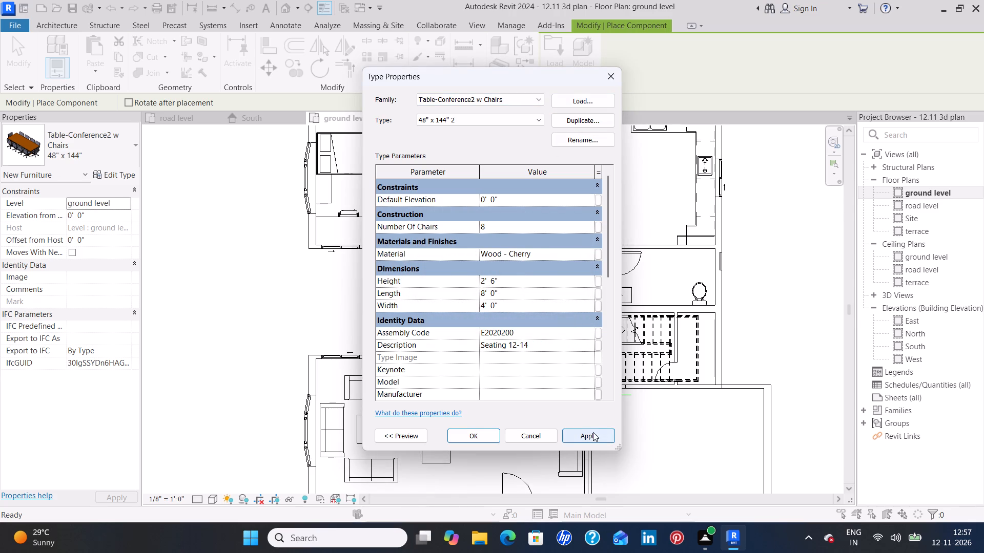
{"action": "left_click", "coordinate": [480, 431]}
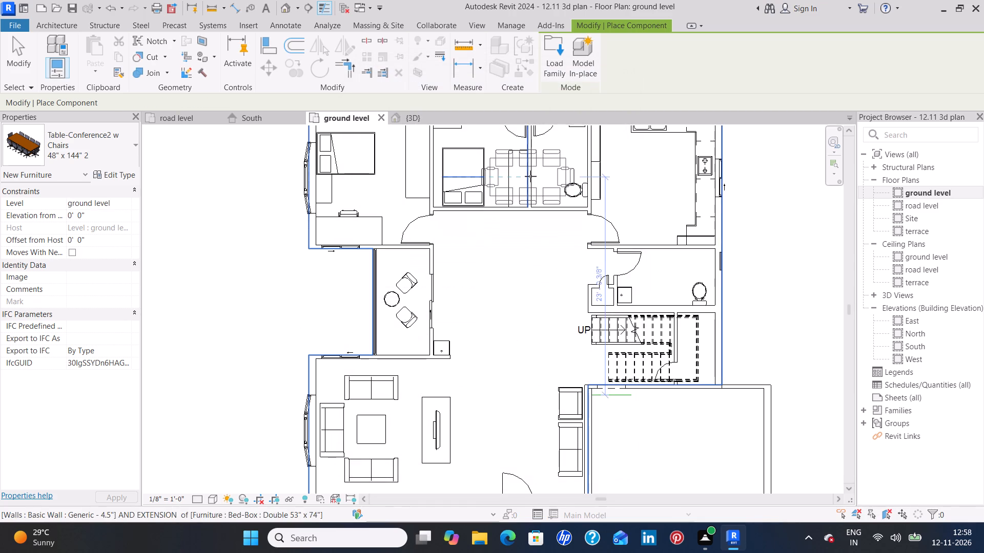
Place the eight-chair table upright in plan in the central hall, between the small sitting area and the stairs.
{"action": "key", "text": "space"}
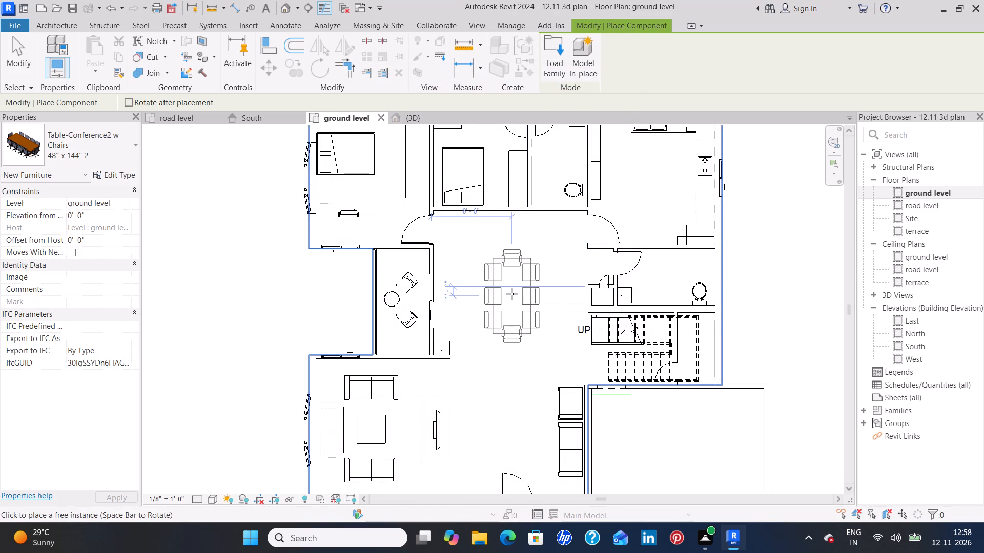
{"action": "left_click", "coordinate": [512, 294]}
{"action": "key", "text": "Escape"}
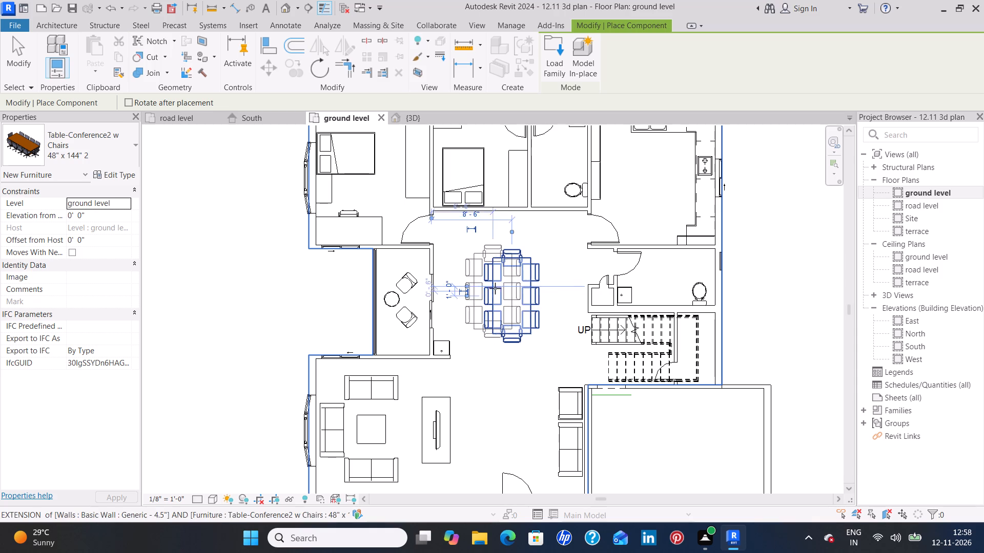
{"action": "key", "text": "Escape"}
Review the furnished ground level in plan and in the 3D view, examining the table, living area and garage.
{"action": "scroll", "coordinate": [507, 269], "scroll_direction": "down", "scroll_amount": 3}
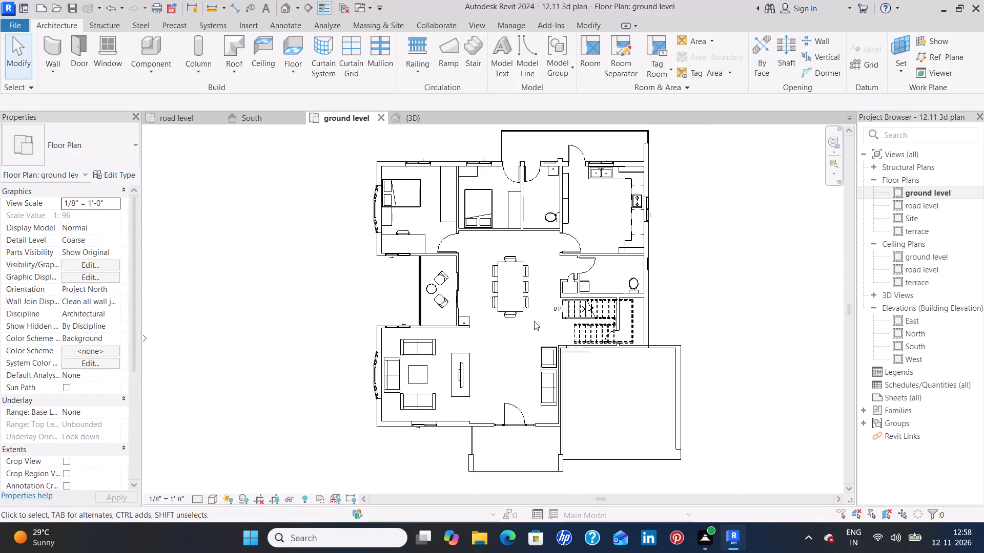
{"action": "middle_click_drag", "start_coordinate": [508, 332], "coordinate": [505, 308]}
{"action": "scroll", "coordinate": [516, 302], "scroll_direction": "down", "scroll_amount": 1}
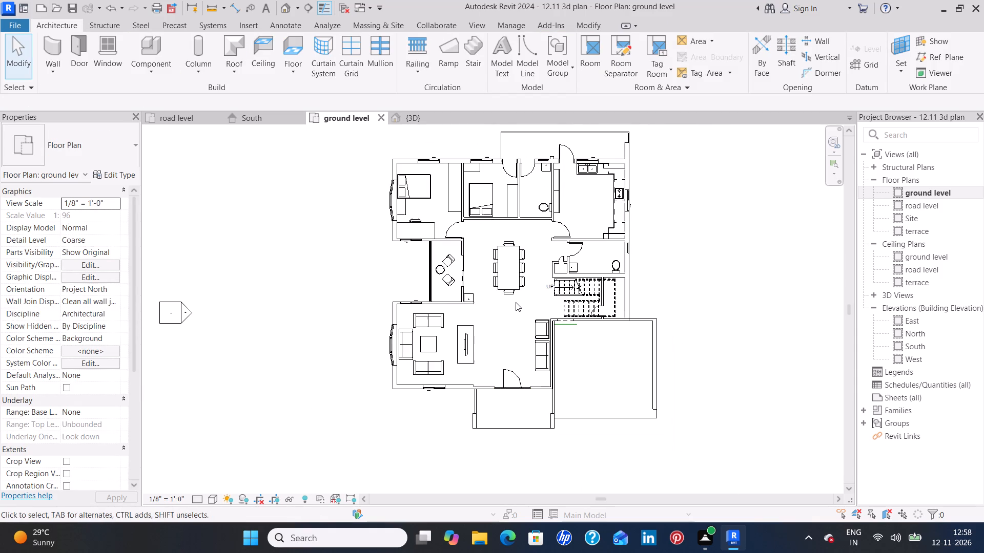
{"action": "middle_click_drag", "start_coordinate": [531, 318], "coordinate": [512, 338]}
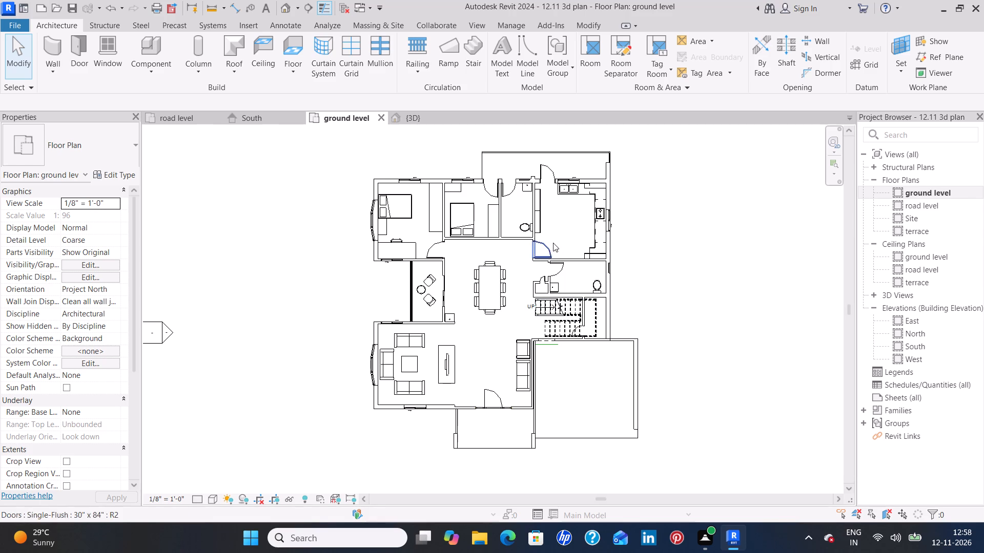
{"action": "middle_click_drag", "start_coordinate": [552, 234], "coordinate": [534, 260]}
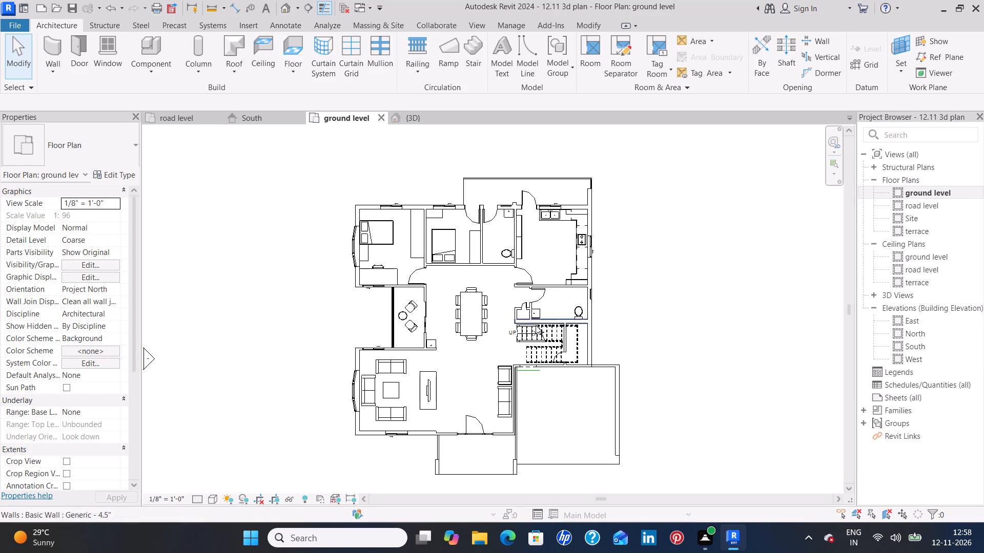
{"action": "middle_click_drag", "start_coordinate": [589, 396], "coordinate": [586, 381]}
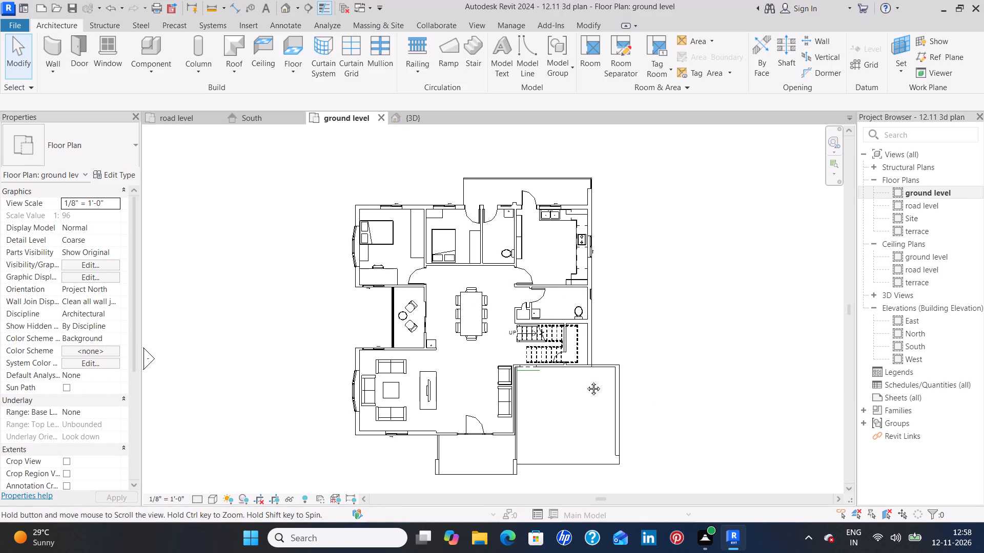
{"action": "middle_click_drag", "start_coordinate": [586, 381], "coordinate": [566, 314]}
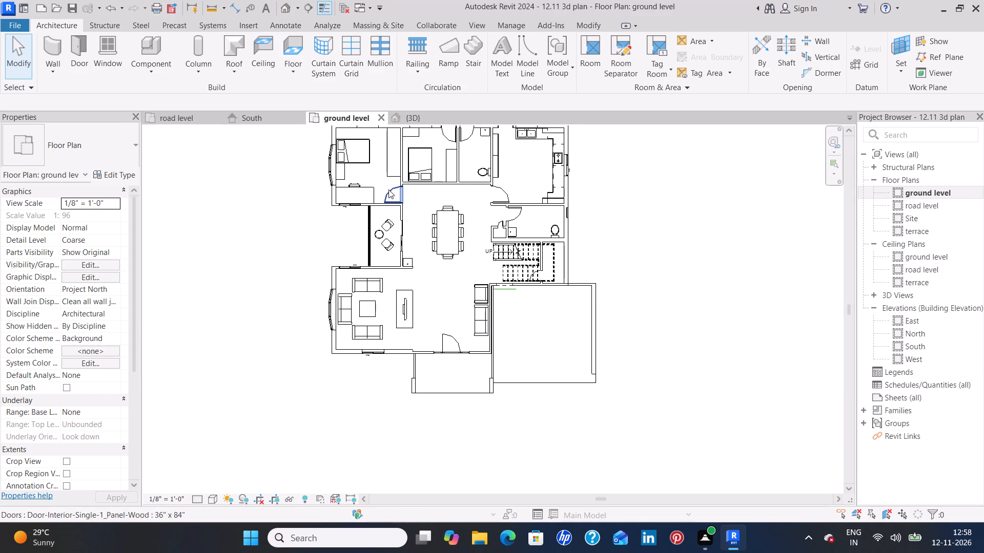
{"action": "left_click", "coordinate": [424, 115]}
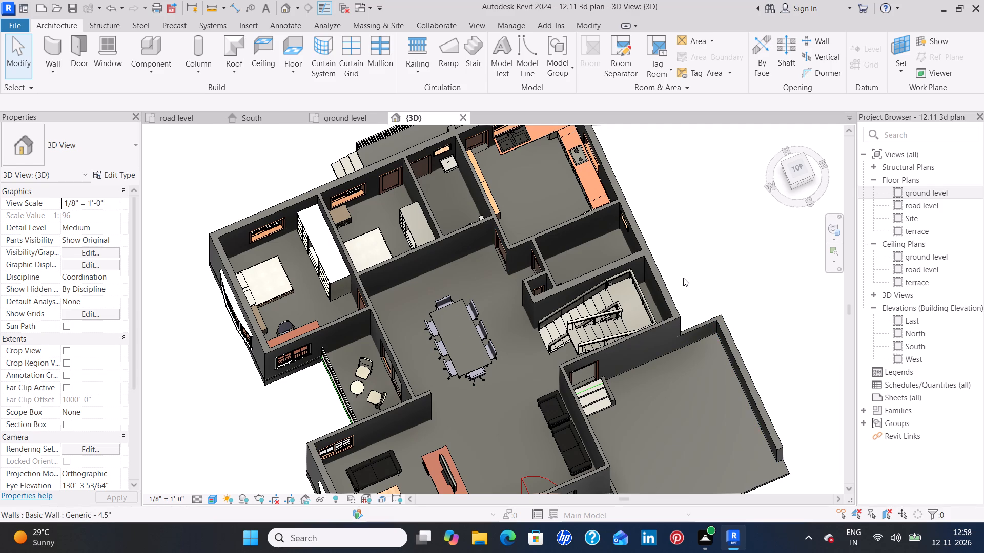
{"action": "scroll", "coordinate": [683, 275], "scroll_direction": "down", "scroll_amount": 2}
{"action": "middle_click_drag", "start_coordinate": [543, 372], "coordinate": [517, 262]}
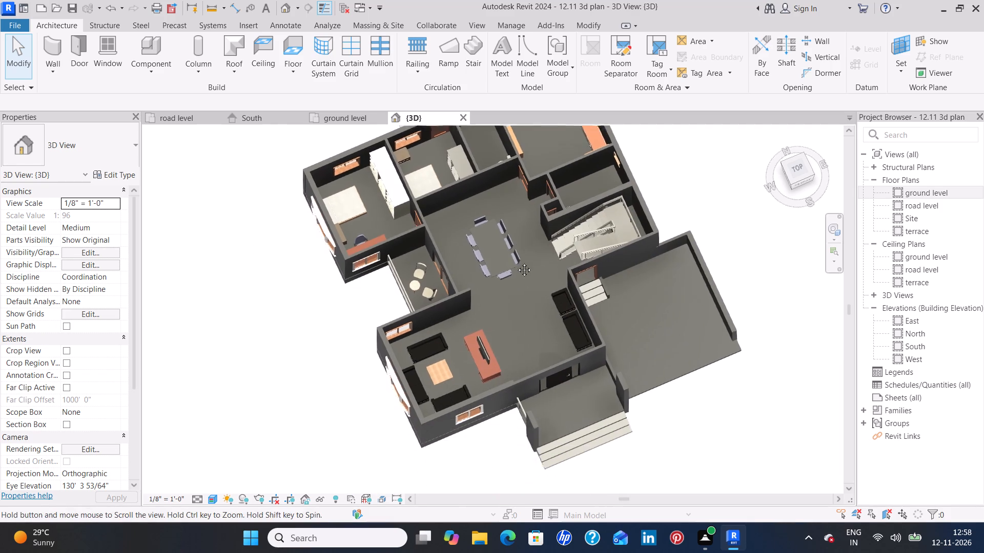
{"action": "middle_click_drag", "start_coordinate": [517, 262], "coordinate": [515, 256]}
{"action": "middle_click_drag", "start_coordinate": [506, 243], "coordinate": [519, 263]}
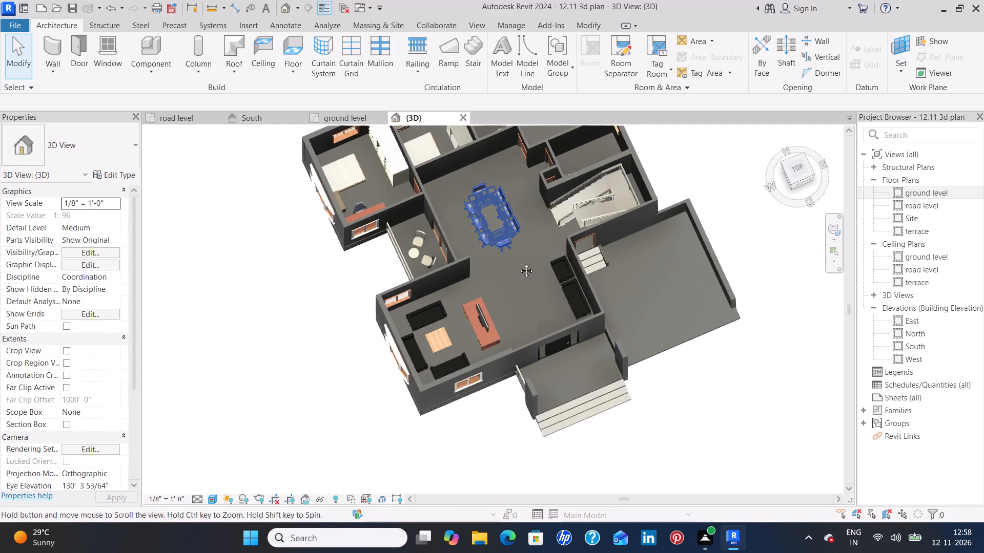
{"action": "middle_click_drag", "start_coordinate": [519, 263], "coordinate": [524, 272]}
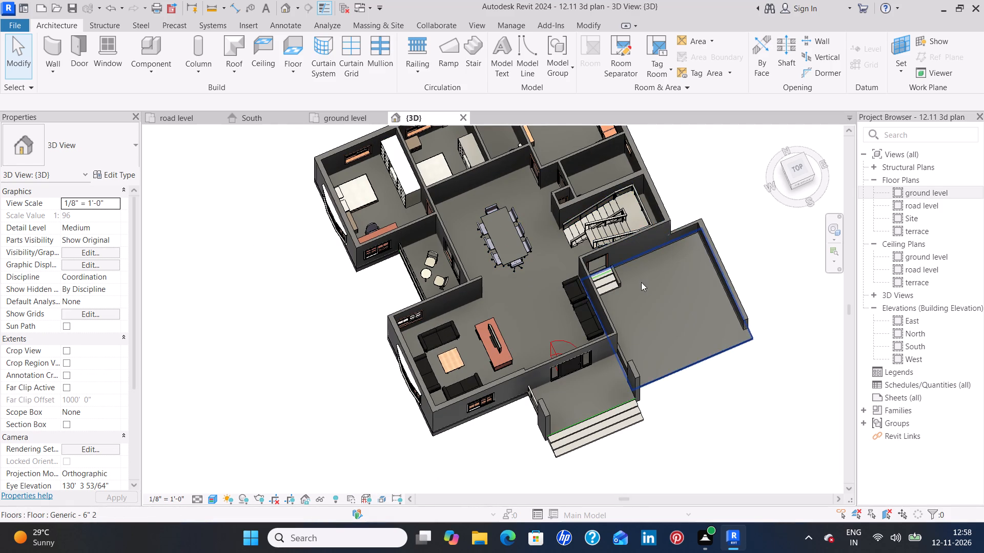
{"action": "scroll", "coordinate": [662, 285], "scroll_direction": "up", "scroll_amount": 5}
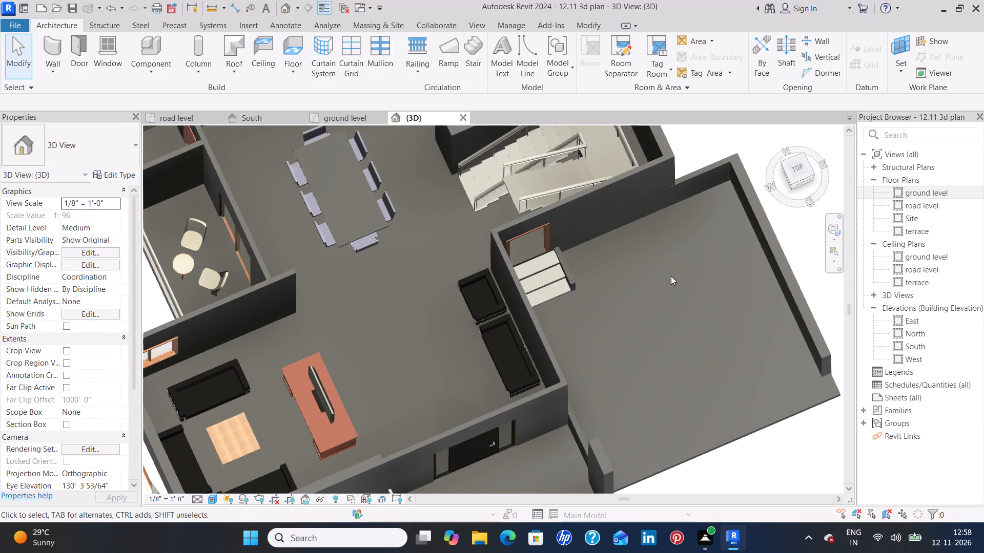
{"action": "middle_click_drag", "start_coordinate": [671, 276], "coordinate": [638, 290]}
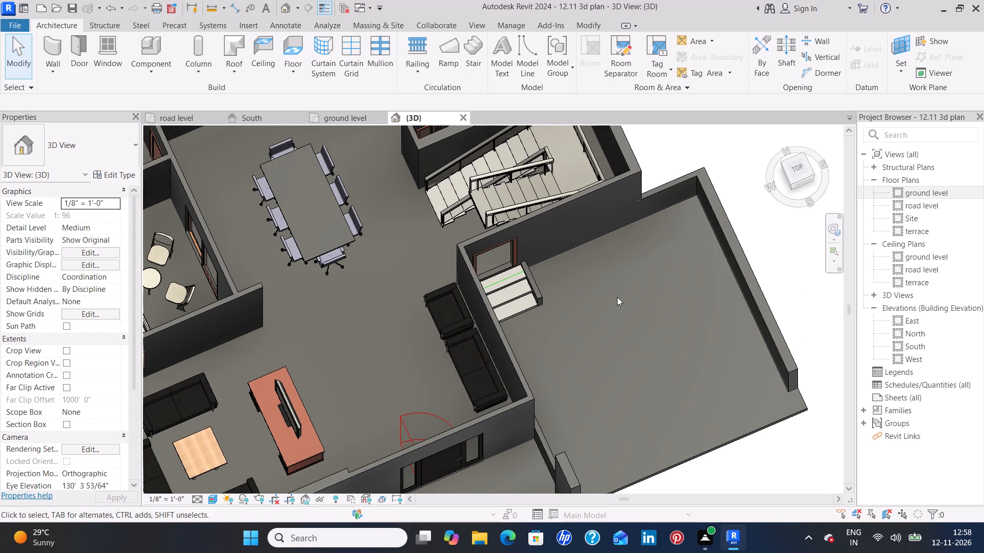
Return to the ground level floor plan and examine the empty garage beside the living area.
{"action": "left_click", "coordinate": [358, 119]}
{"action": "middle_click_drag", "start_coordinate": [705, 321], "coordinate": [627, 280]}
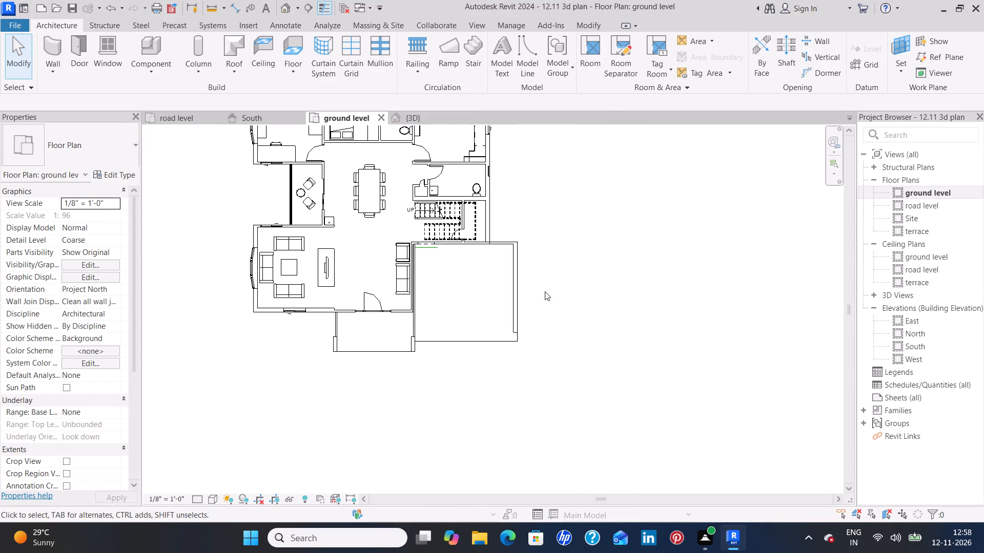
{"action": "scroll", "coordinate": [491, 299], "scroll_direction": "up", "scroll_amount": 3}
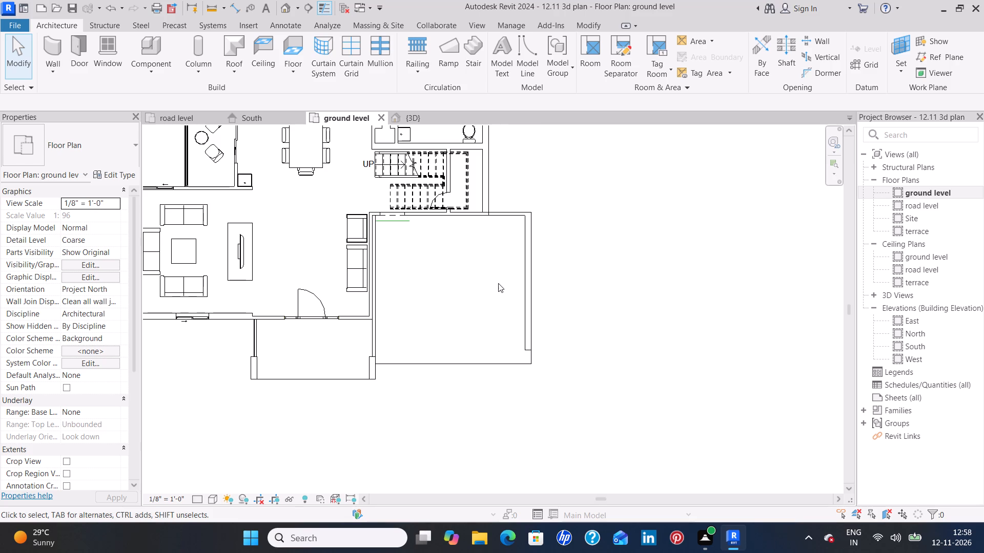
{"action": "scroll", "coordinate": [506, 281], "scroll_direction": "down", "scroll_amount": 1}
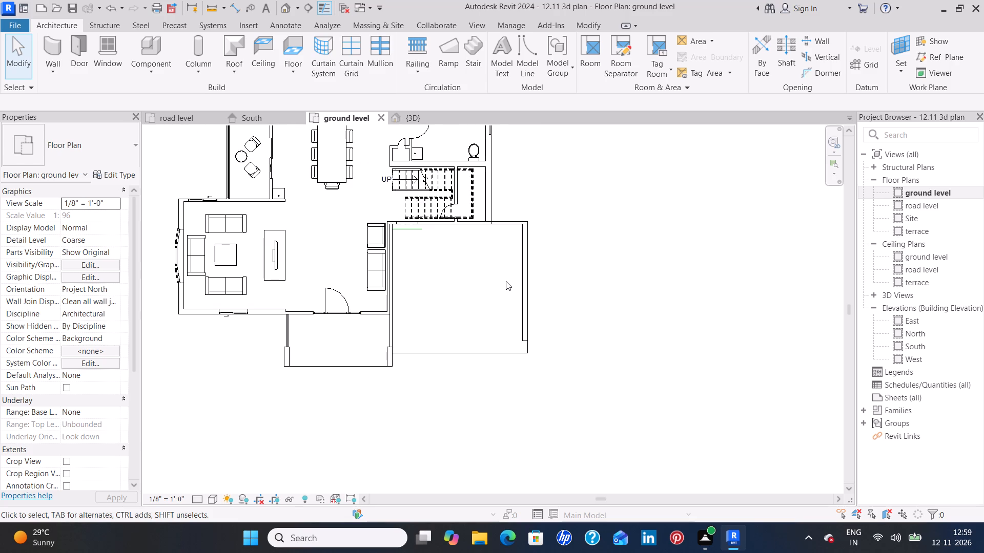
{"action": "scroll", "coordinate": [506, 281], "scroll_direction": "up", "scroll_amount": 1}
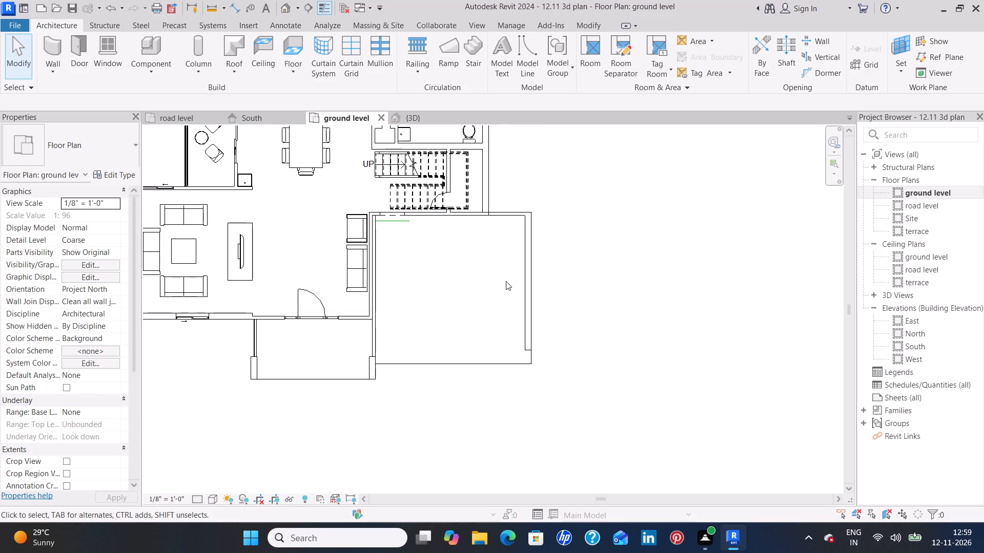
{"action": "scroll", "coordinate": [507, 281], "scroll_direction": "down", "scroll_amount": 1}
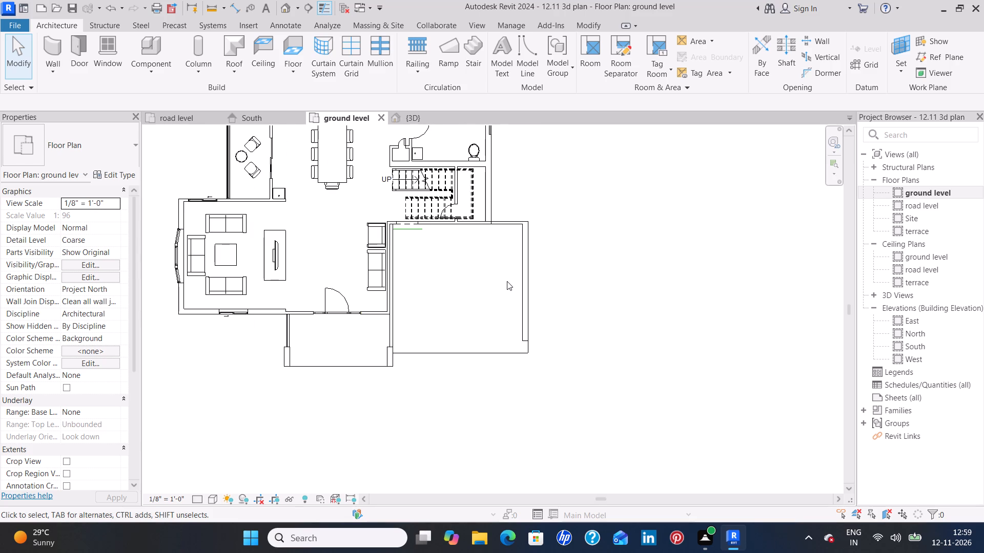
{"action": "scroll", "coordinate": [507, 281], "scroll_direction": "up", "scroll_amount": 1}
{"action": "scroll", "coordinate": [507, 281], "scroll_direction": "down", "scroll_amount": 1}
{"action": "scroll", "coordinate": [507, 281], "scroll_direction": "up", "scroll_amount": 1}
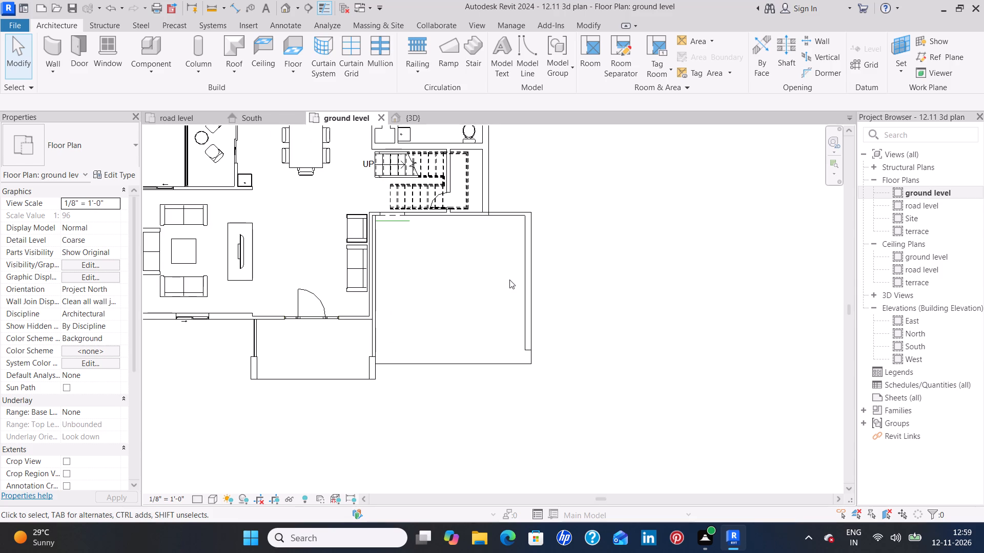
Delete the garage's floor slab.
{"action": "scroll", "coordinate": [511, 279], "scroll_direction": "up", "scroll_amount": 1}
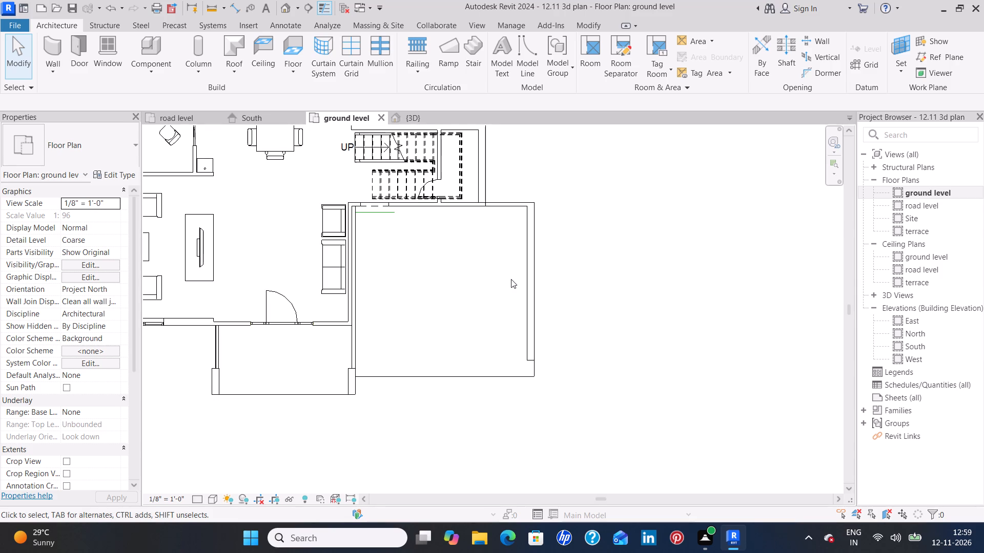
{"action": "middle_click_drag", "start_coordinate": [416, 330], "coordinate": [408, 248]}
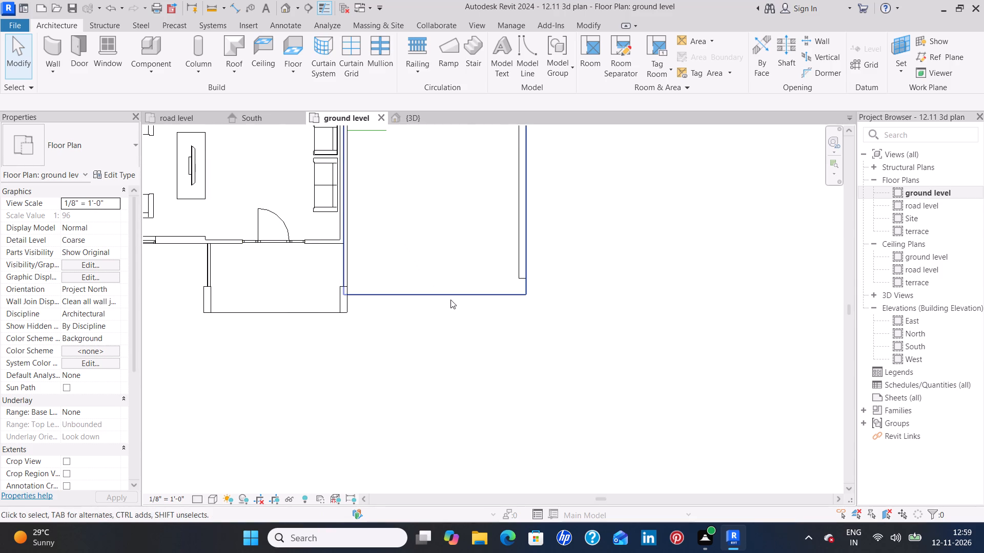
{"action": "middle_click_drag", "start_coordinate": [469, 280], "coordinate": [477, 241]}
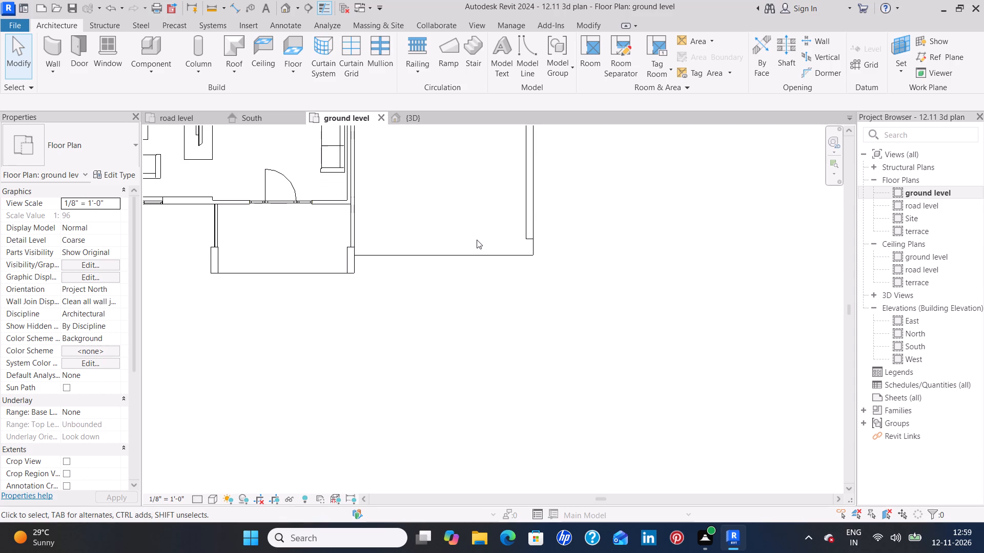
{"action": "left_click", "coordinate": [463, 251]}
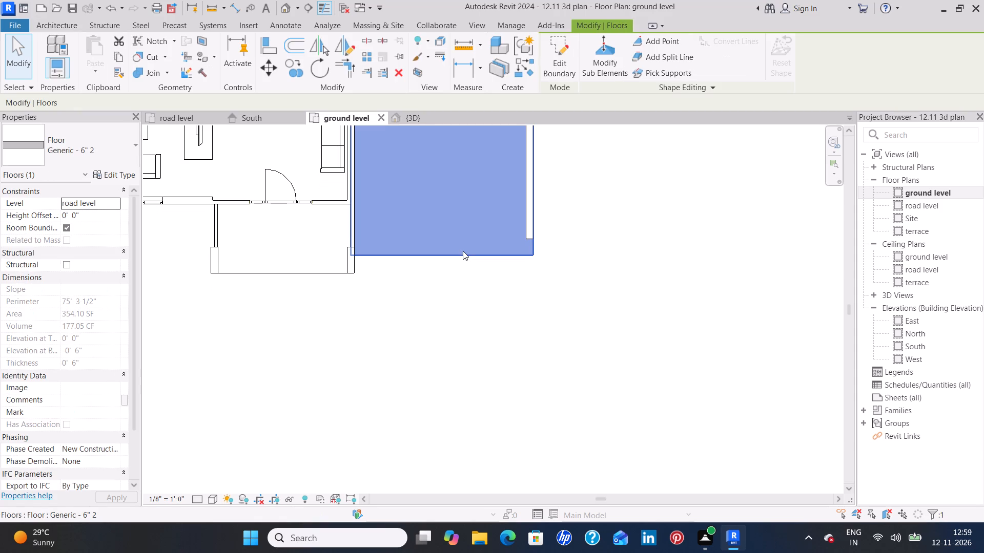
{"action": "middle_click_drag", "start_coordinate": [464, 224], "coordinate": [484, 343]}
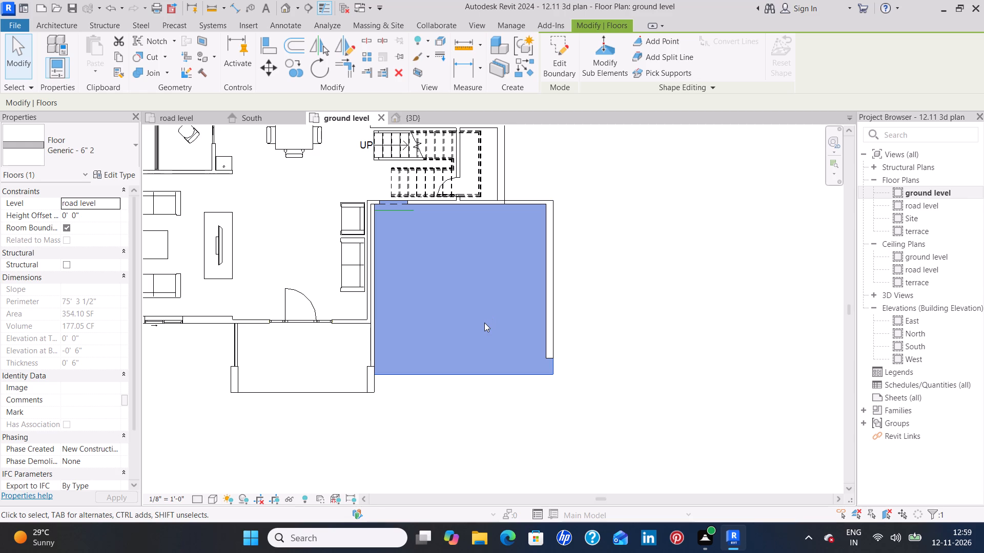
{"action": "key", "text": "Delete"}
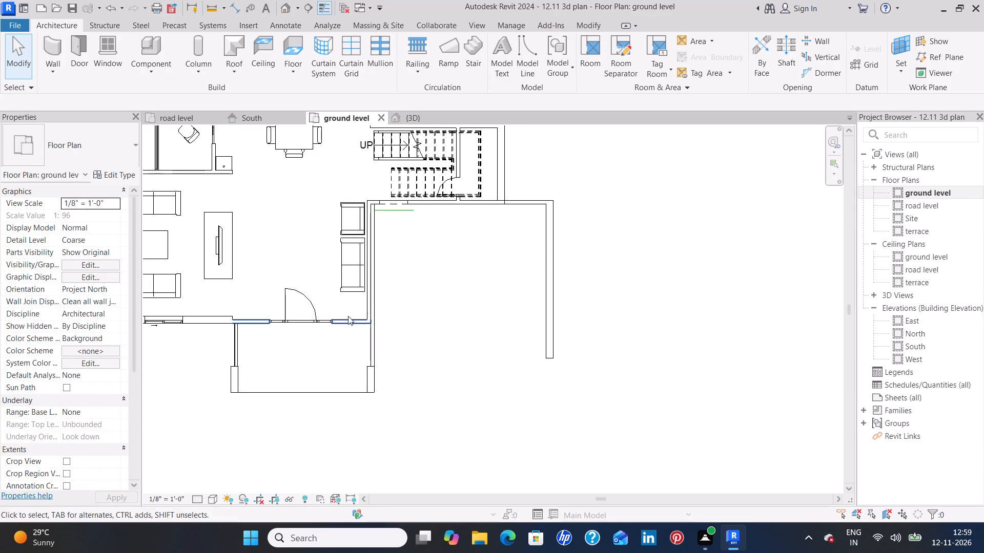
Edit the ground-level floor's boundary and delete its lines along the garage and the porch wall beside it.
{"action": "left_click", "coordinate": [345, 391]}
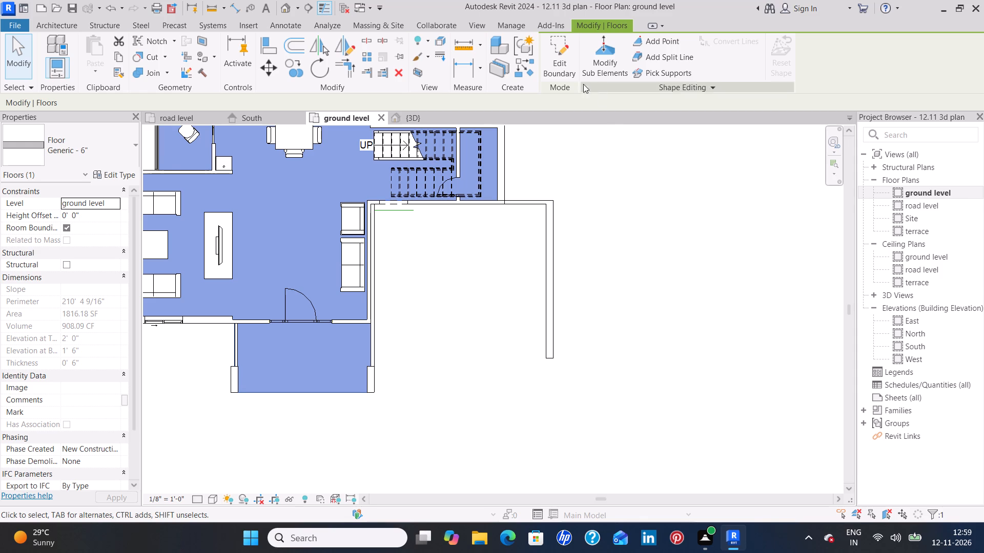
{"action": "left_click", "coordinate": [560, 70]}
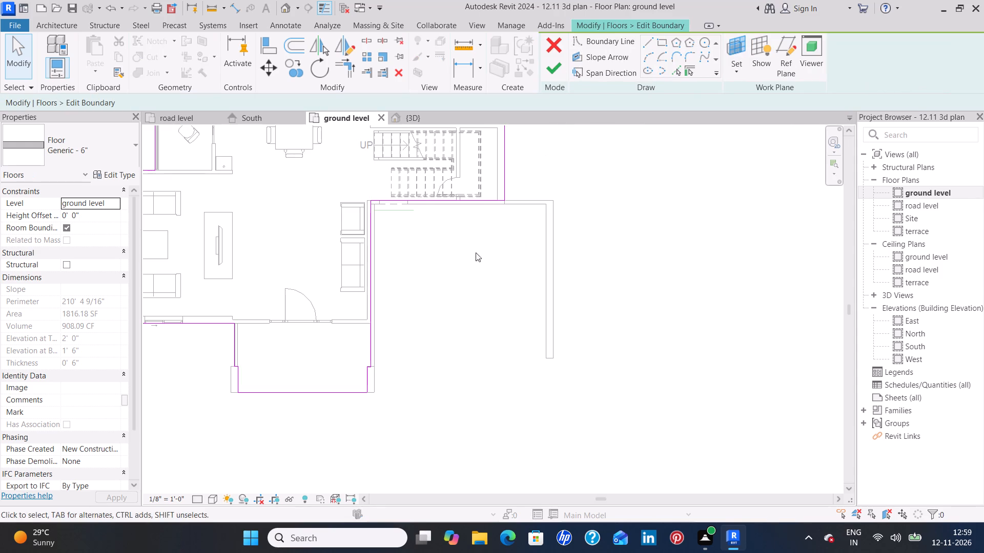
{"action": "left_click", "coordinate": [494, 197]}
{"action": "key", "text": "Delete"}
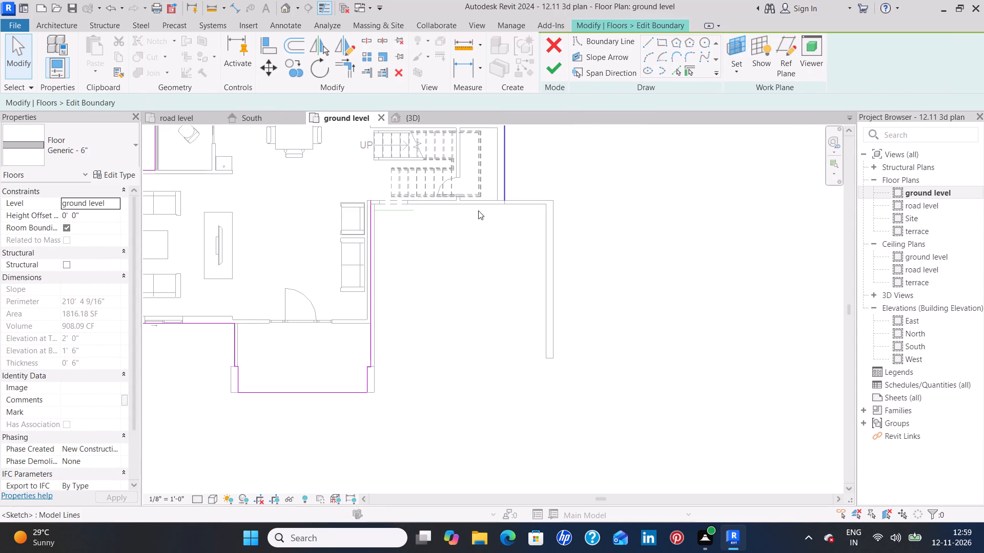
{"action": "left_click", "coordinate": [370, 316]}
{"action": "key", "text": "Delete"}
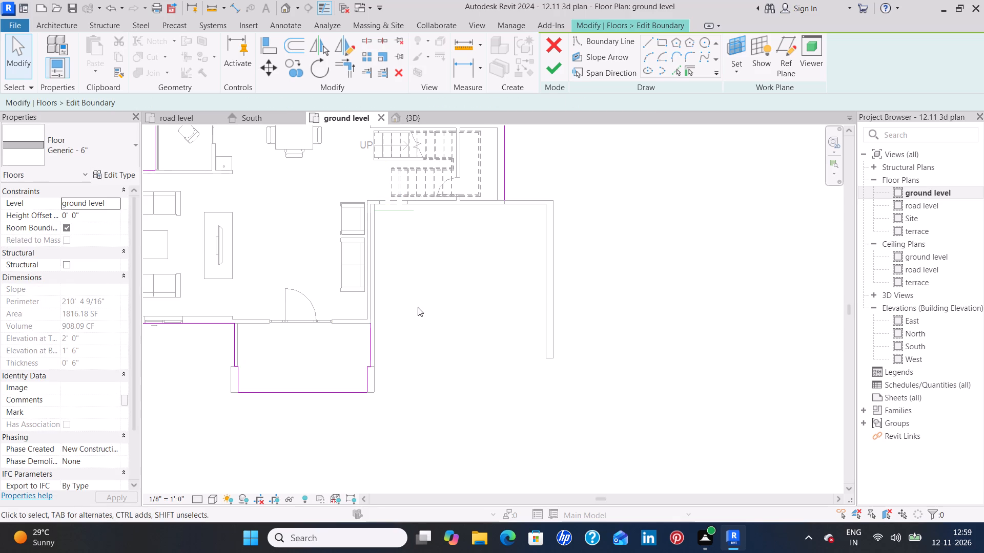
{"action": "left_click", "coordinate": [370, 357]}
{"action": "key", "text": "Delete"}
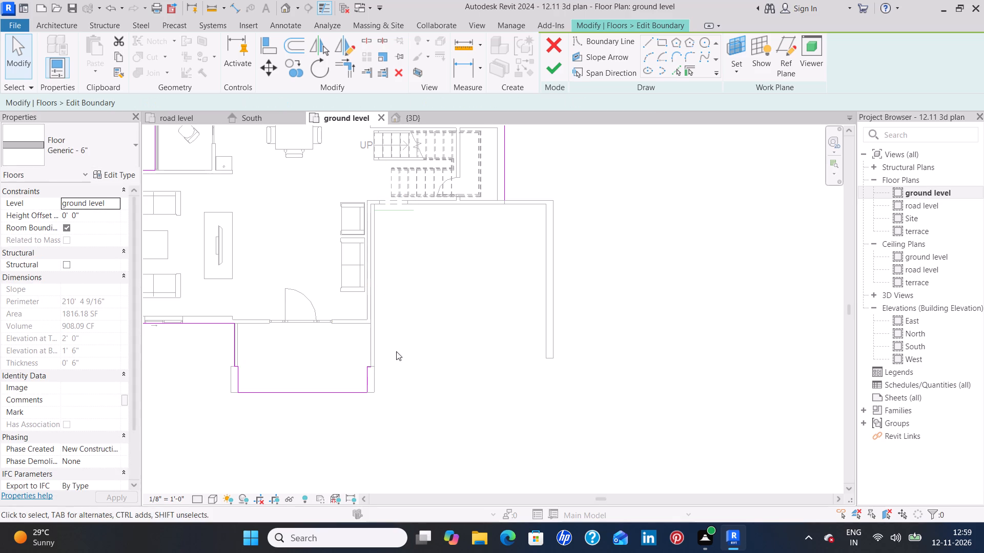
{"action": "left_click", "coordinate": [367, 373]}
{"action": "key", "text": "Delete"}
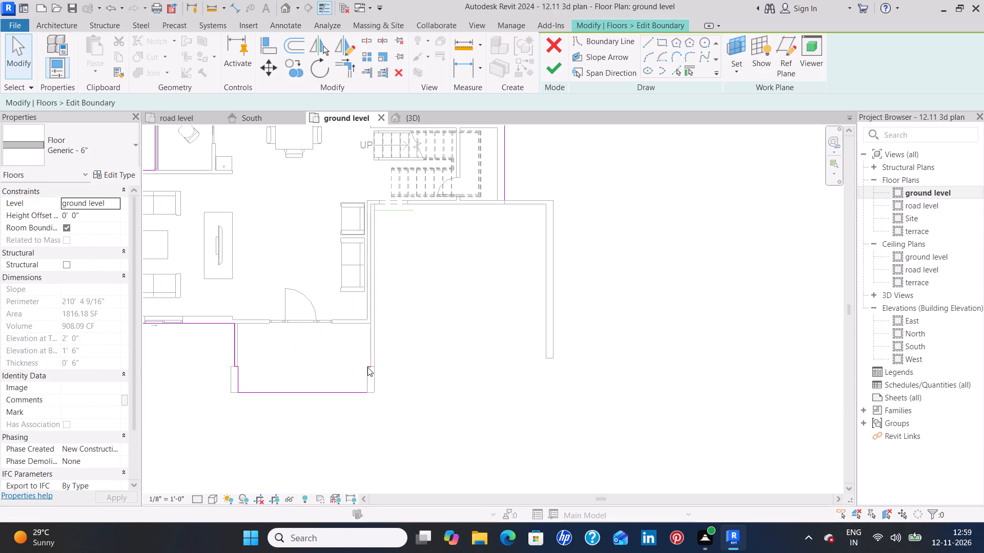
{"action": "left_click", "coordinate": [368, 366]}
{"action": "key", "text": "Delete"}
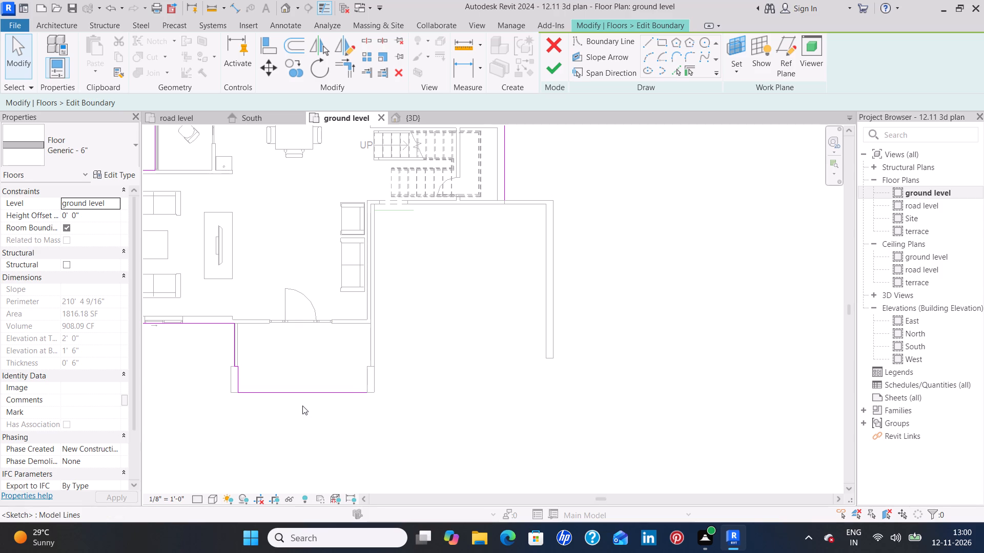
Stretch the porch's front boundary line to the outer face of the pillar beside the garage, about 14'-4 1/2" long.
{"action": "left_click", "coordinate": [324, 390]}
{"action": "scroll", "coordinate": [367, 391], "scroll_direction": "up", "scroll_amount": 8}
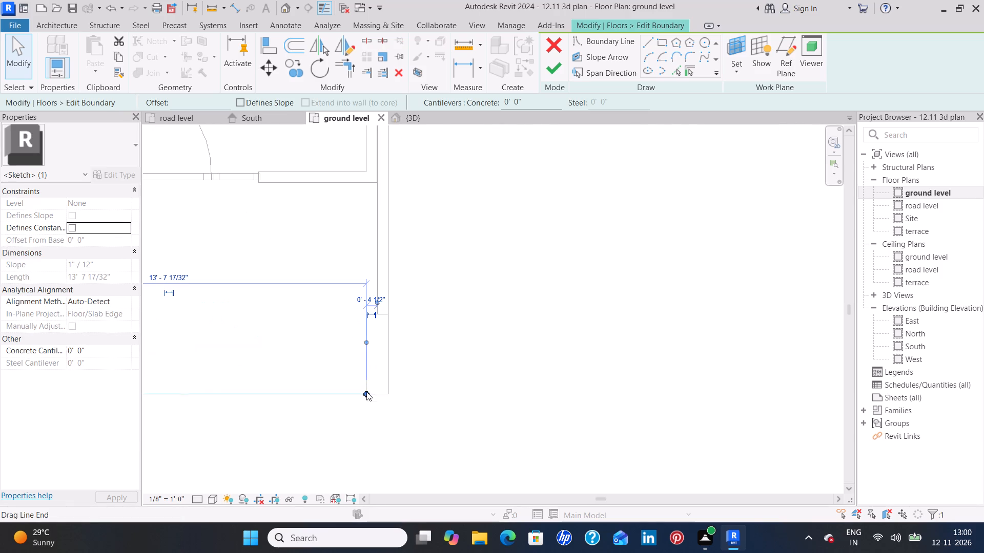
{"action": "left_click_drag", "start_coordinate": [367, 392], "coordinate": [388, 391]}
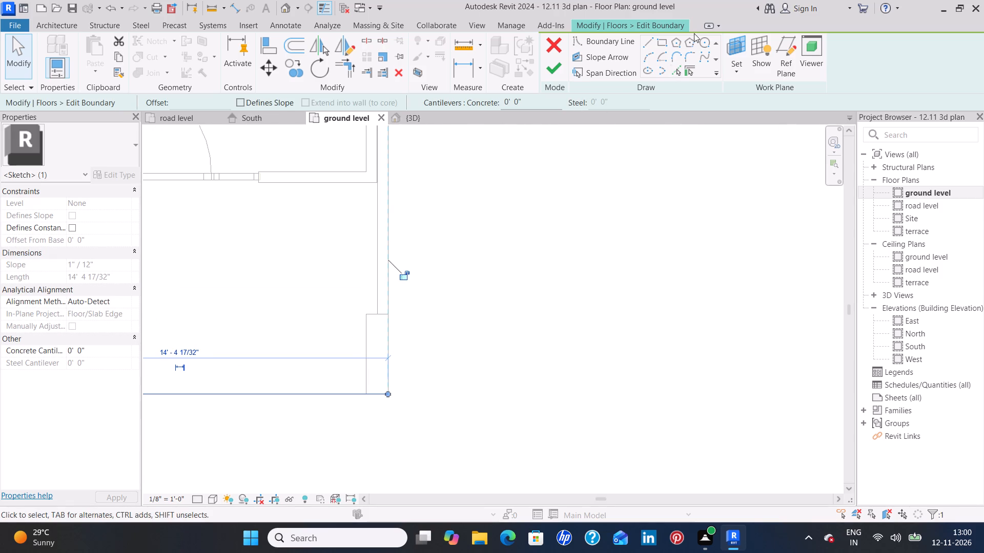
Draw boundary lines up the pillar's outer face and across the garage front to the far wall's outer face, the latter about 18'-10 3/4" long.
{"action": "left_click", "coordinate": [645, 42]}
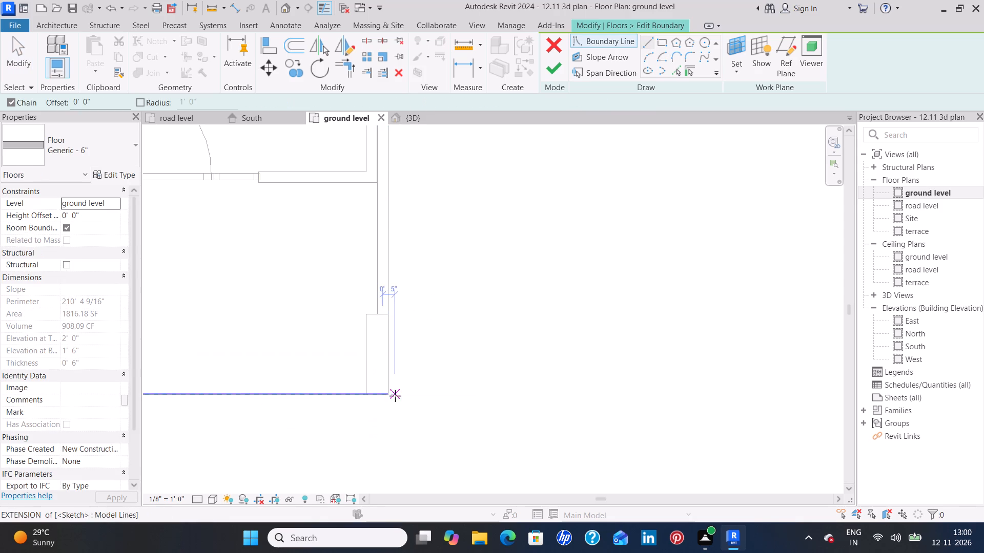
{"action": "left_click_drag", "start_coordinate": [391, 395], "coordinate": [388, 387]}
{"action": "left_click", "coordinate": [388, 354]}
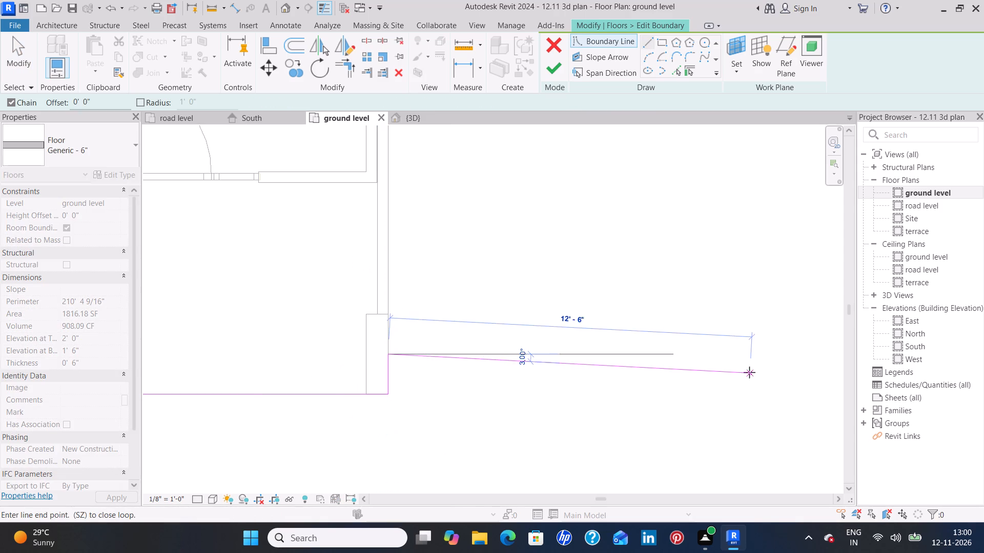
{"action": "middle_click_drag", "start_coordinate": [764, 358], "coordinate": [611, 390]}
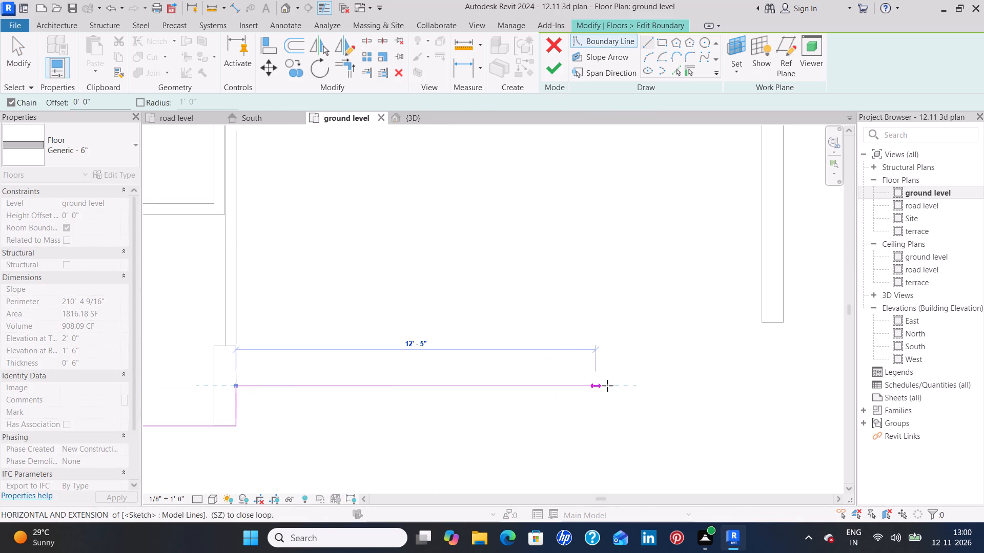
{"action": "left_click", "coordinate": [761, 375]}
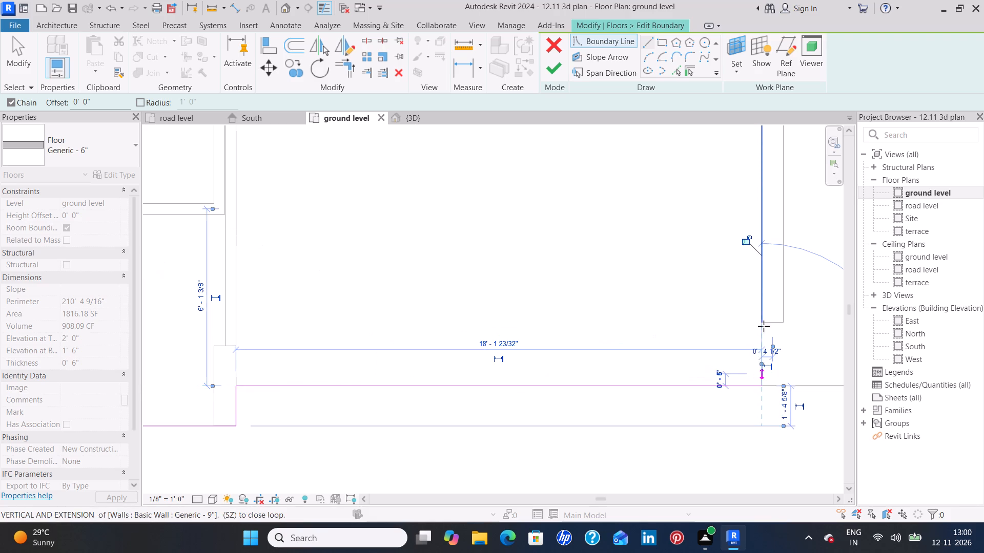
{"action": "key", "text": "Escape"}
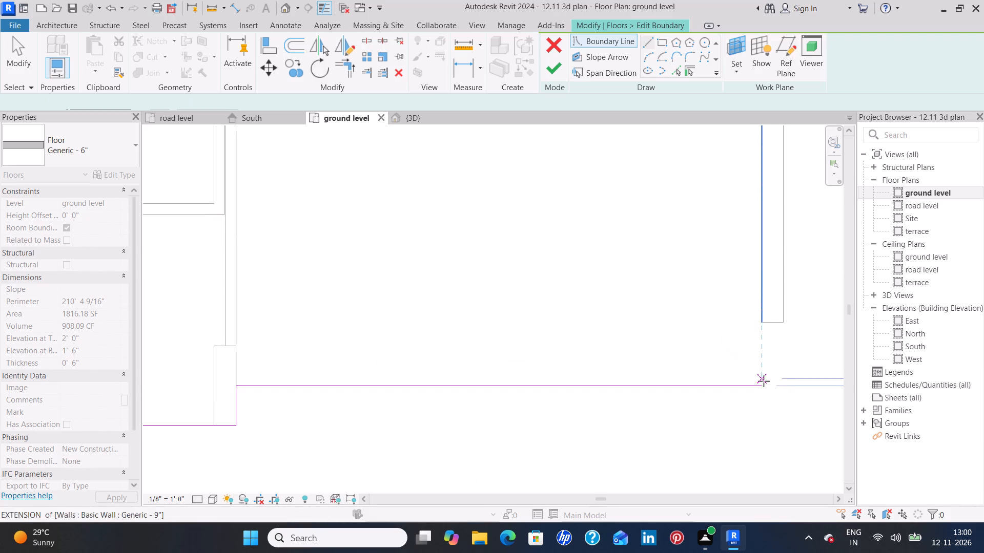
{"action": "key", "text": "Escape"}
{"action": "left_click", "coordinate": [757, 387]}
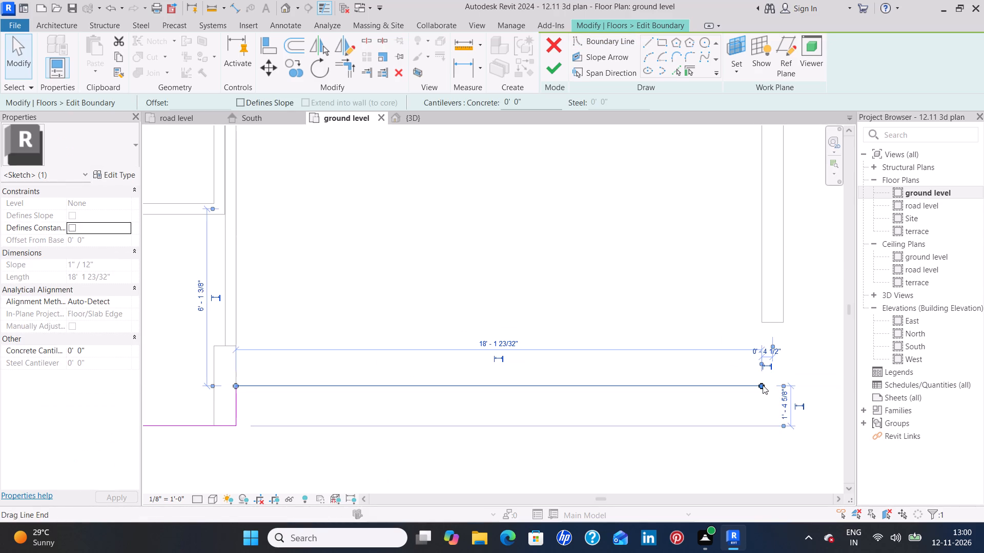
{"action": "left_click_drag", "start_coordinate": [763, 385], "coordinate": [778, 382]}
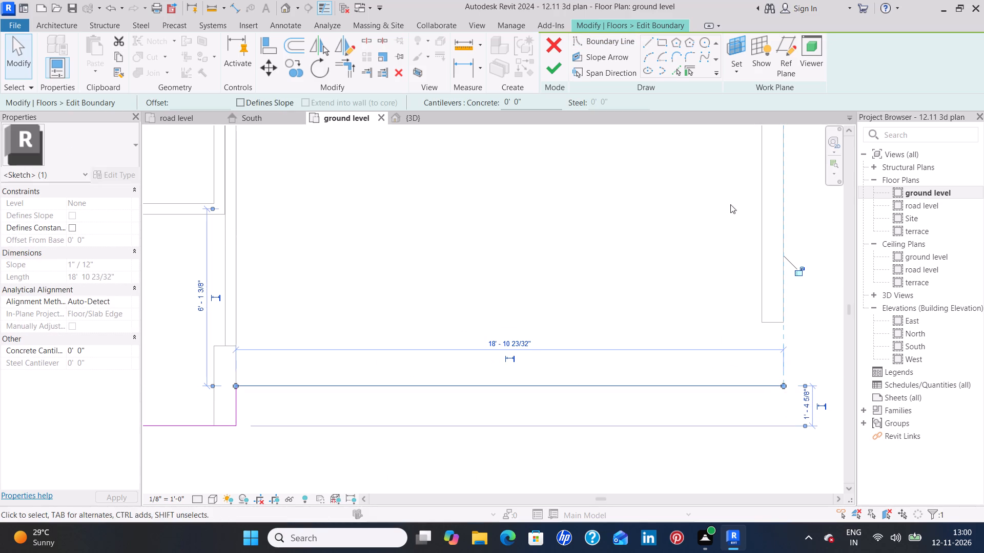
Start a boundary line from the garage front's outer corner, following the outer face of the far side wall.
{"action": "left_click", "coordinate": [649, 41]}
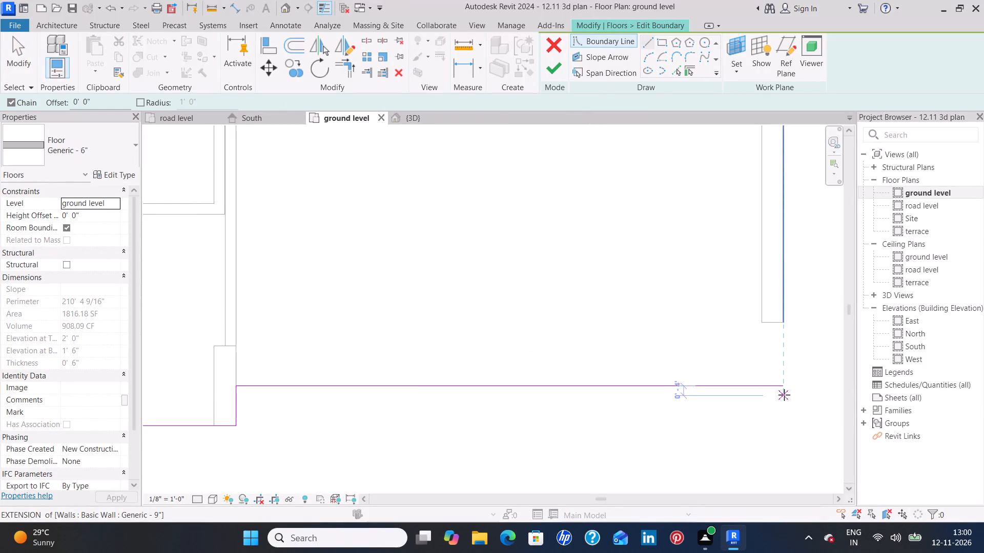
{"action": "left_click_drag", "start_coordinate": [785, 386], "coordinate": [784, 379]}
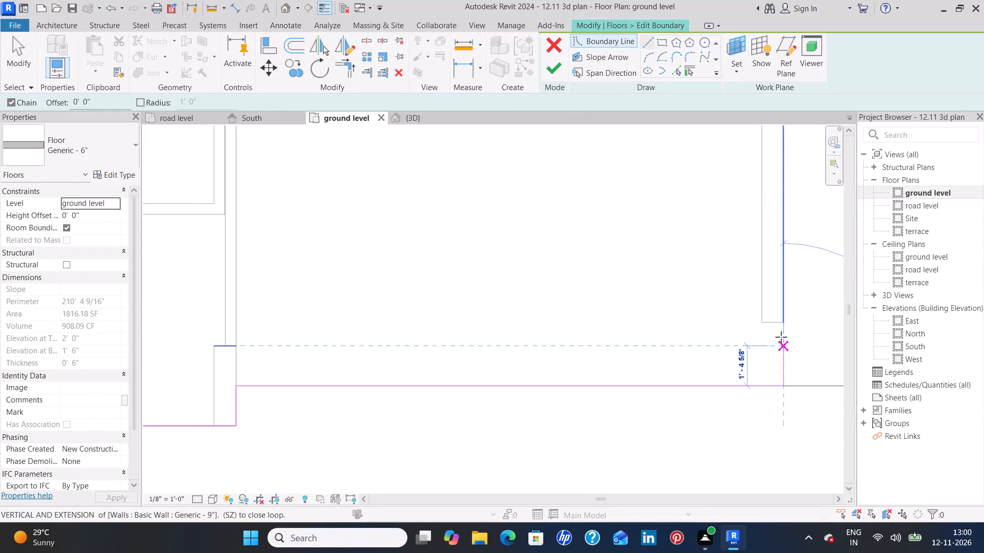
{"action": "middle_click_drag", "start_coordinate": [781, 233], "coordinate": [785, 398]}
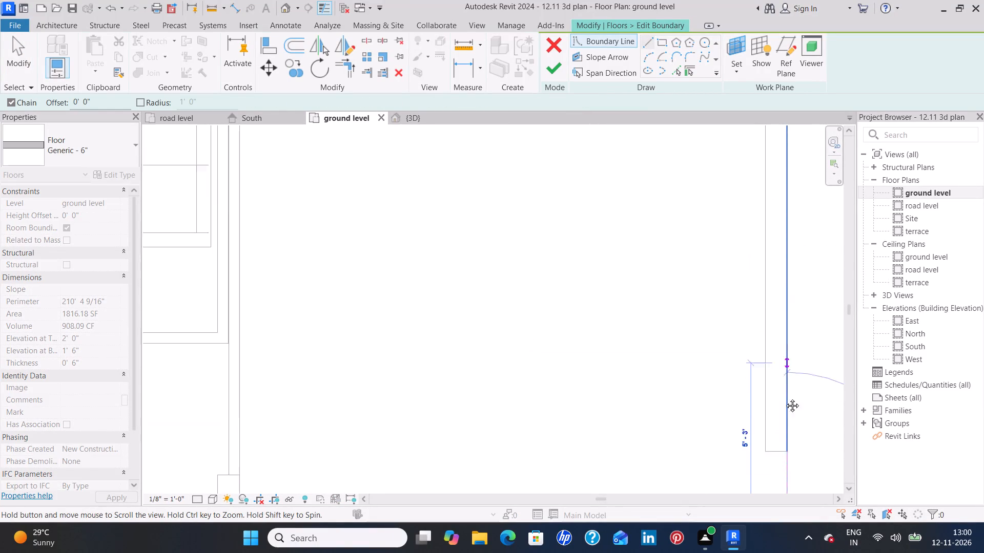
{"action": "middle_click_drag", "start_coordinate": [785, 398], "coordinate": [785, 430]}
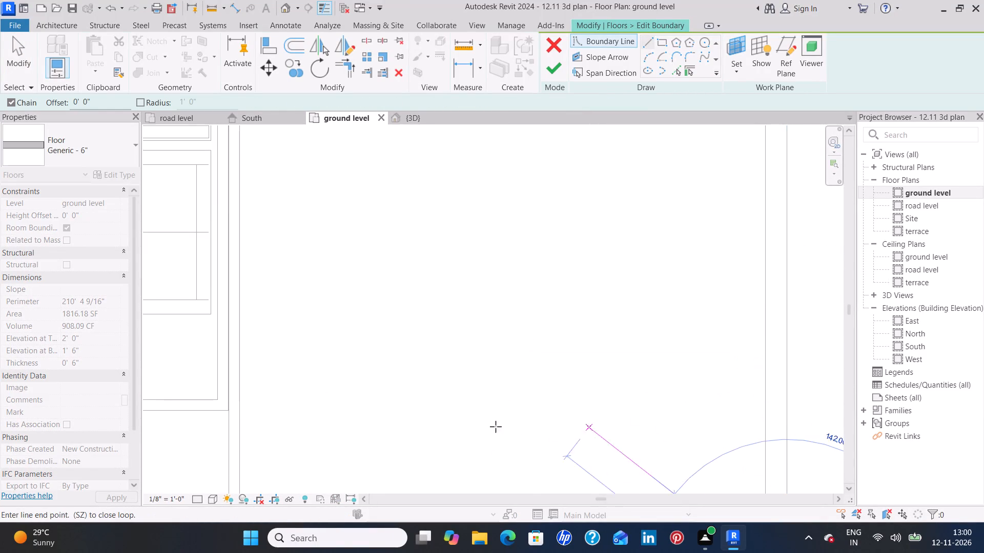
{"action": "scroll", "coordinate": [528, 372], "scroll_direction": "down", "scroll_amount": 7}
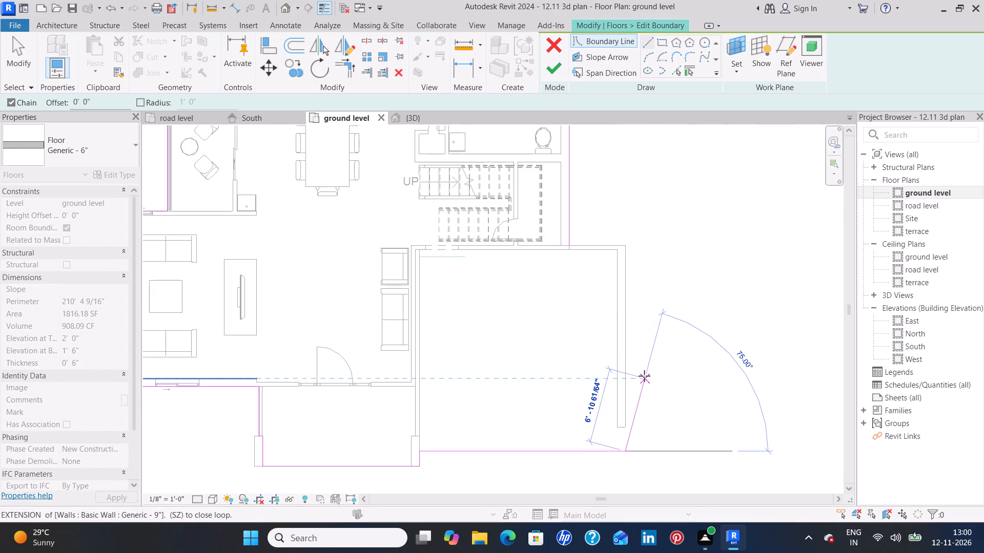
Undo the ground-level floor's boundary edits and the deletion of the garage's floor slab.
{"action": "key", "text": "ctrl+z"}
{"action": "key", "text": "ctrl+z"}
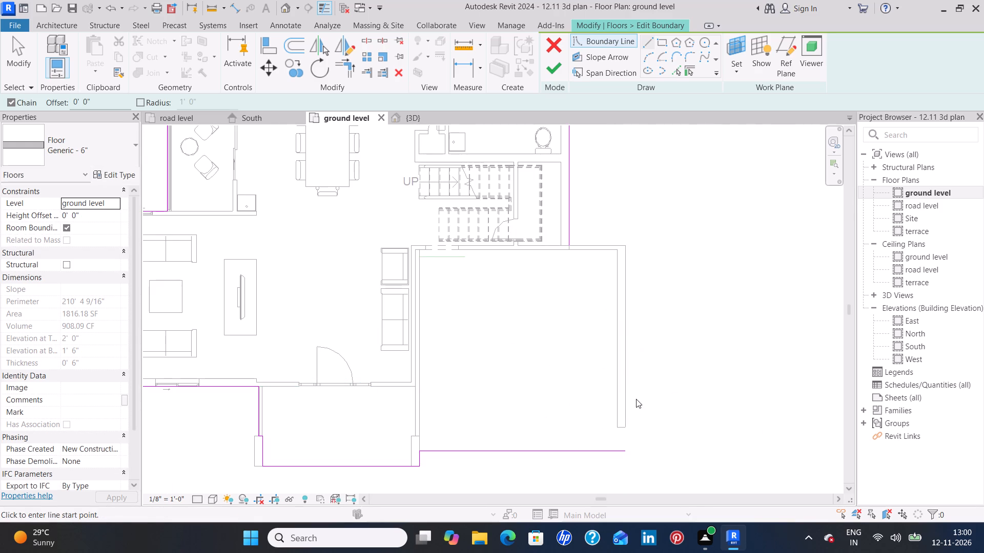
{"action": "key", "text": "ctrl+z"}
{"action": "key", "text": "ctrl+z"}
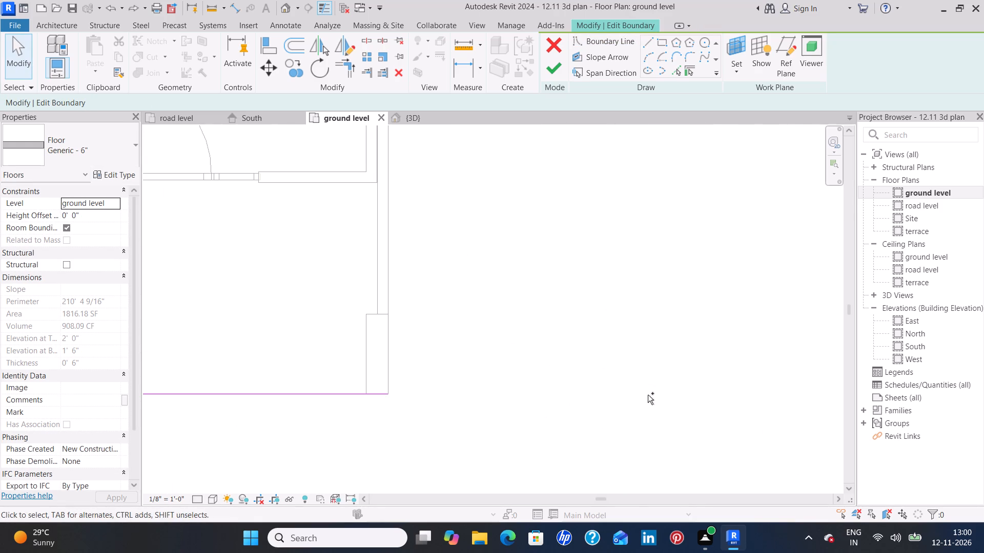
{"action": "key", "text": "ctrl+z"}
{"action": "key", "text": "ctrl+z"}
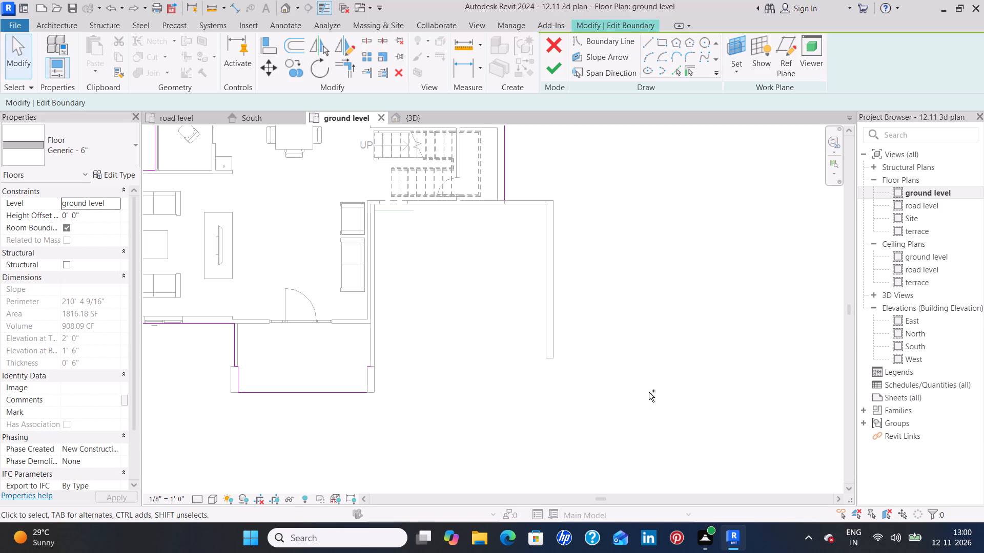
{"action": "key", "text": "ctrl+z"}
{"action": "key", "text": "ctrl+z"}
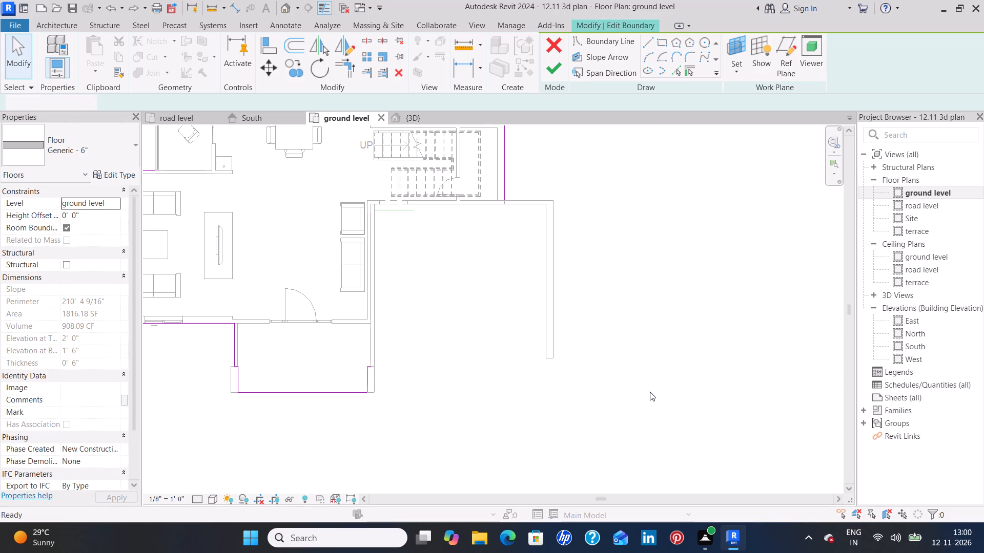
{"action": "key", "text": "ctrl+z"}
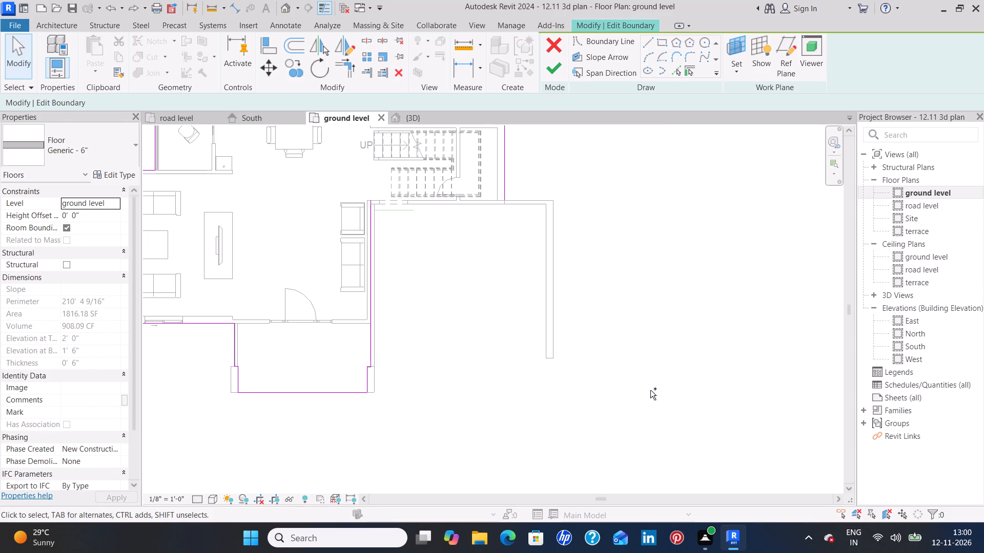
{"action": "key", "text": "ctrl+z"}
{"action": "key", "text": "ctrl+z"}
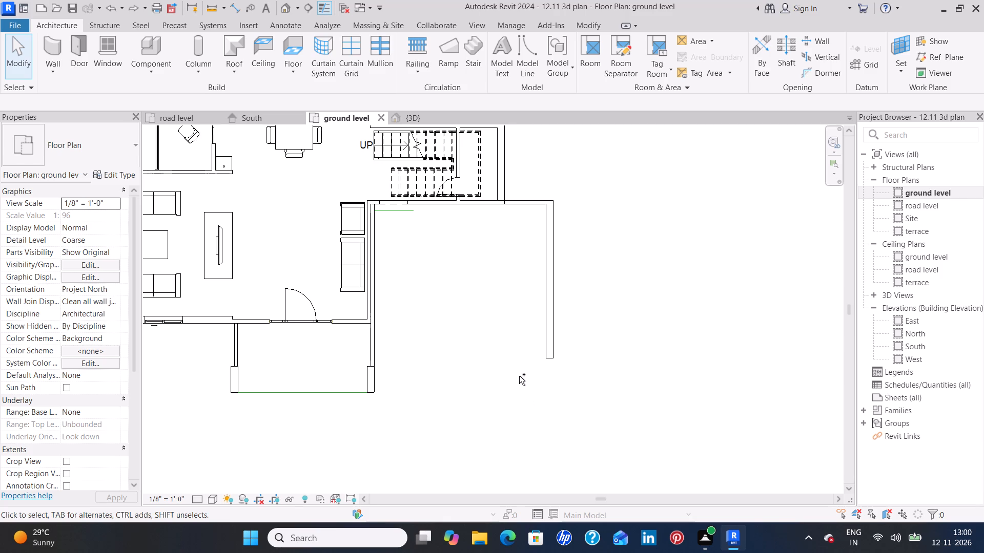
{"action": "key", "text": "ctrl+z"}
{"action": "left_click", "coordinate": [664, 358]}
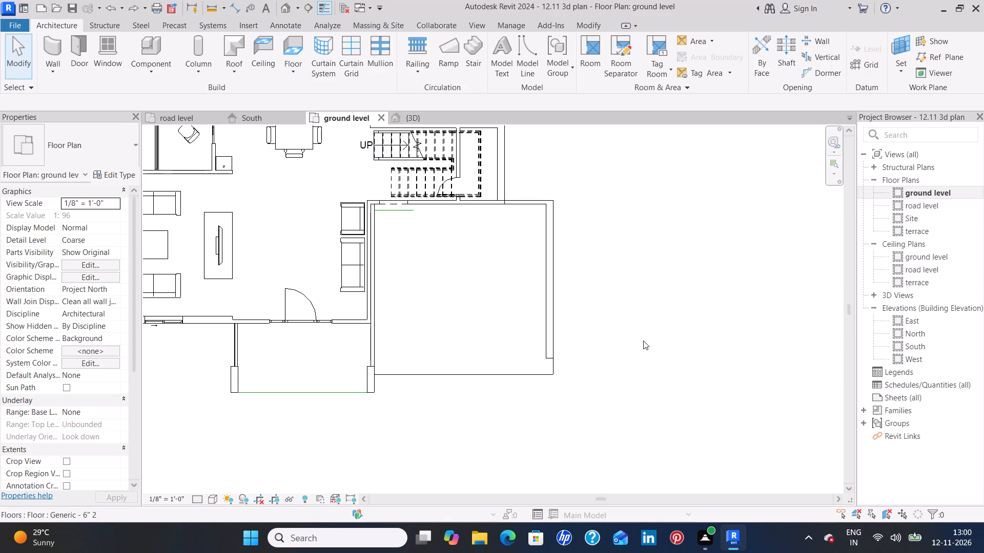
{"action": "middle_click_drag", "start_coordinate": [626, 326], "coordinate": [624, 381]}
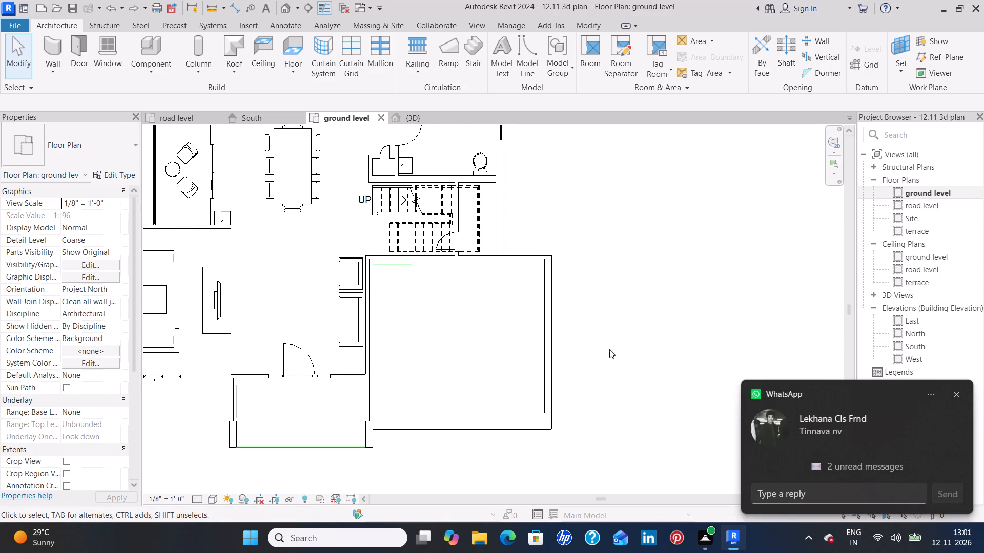
Reply "ledhu" to the incoming WhatsApp message.
{"action": "left_click", "coordinate": [804, 492]}
{"action": "type", "text": "ledhu"}
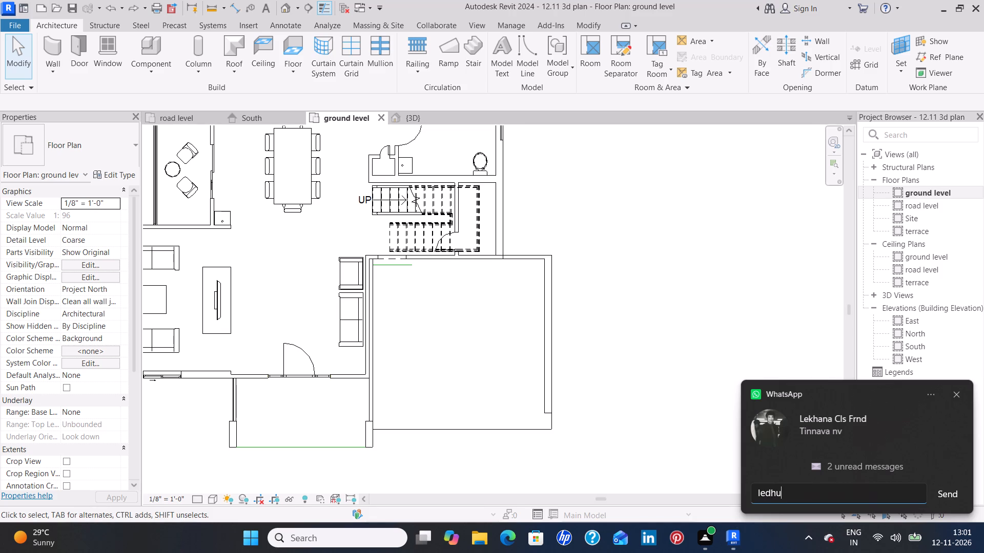
{"action": "left_click", "coordinate": [947, 493]}
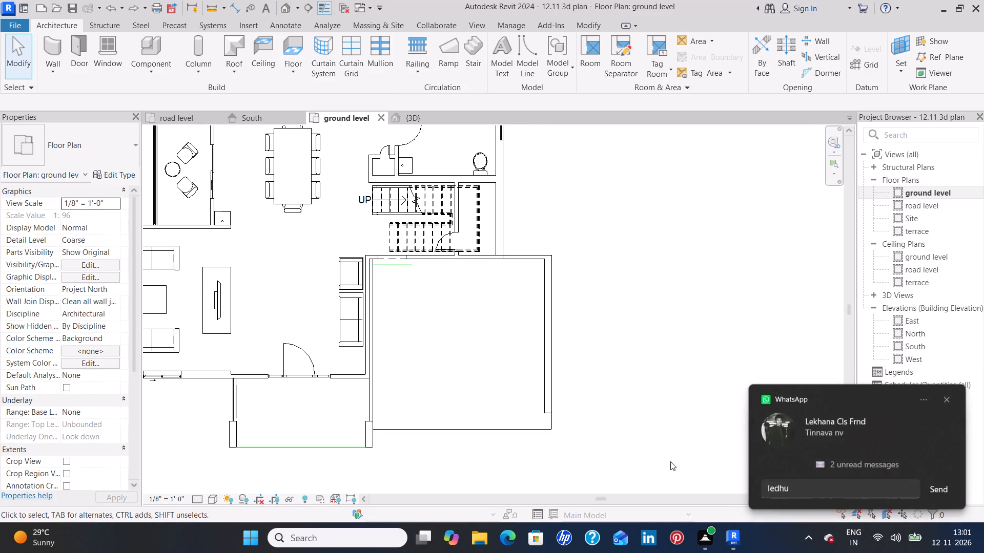
Examine the porch, its front steps and the front edge of the garage floor slab in the 3D view.
{"action": "middle_click_drag", "start_coordinate": [631, 211], "coordinate": [580, 310]}
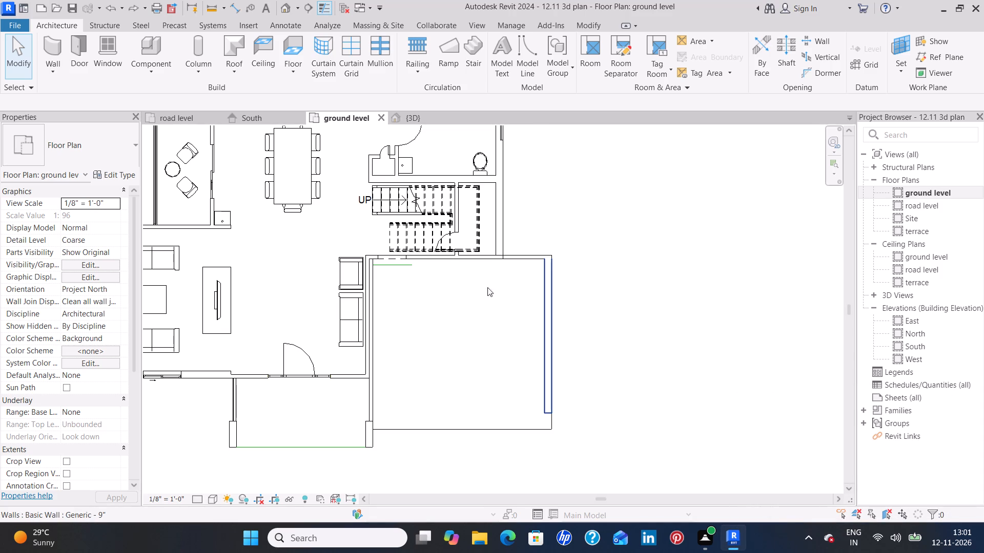
{"action": "scroll", "coordinate": [542, 208], "scroll_direction": "down", "scroll_amount": 3}
{"action": "middle_click_drag", "start_coordinate": [382, 196], "coordinate": [401, 307]}
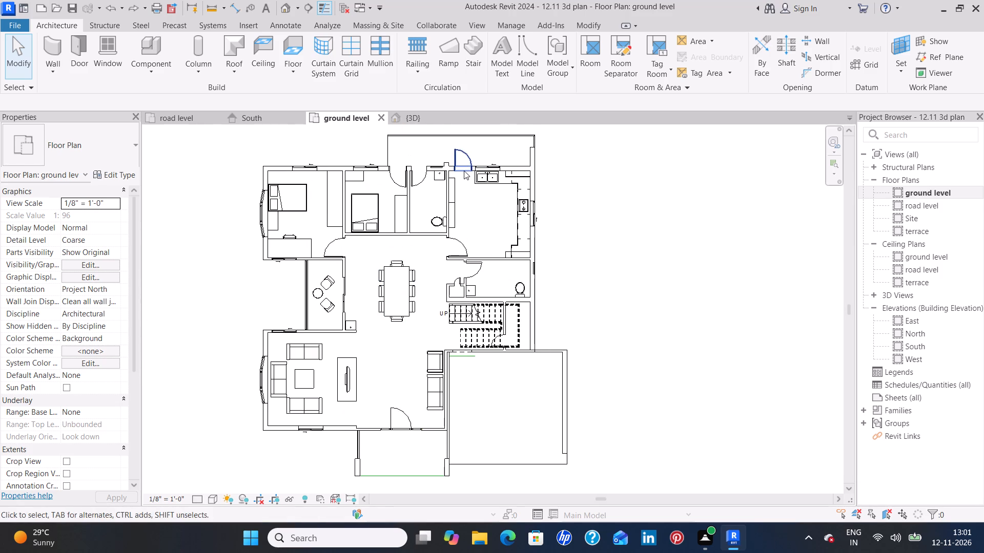
{"action": "left_click", "coordinate": [425, 118]}
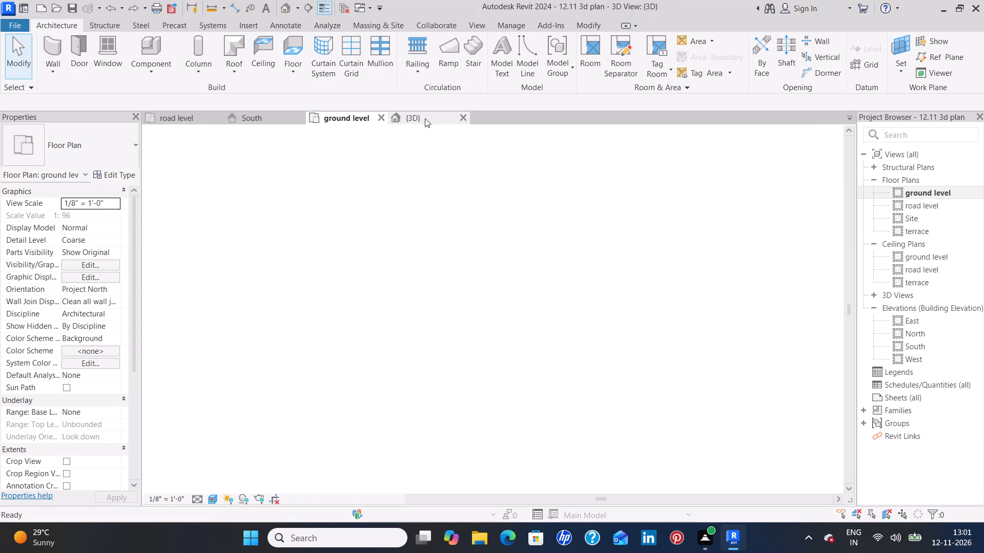
{"action": "middle_click_drag", "start_coordinate": [583, 379], "coordinate": [527, 248]}
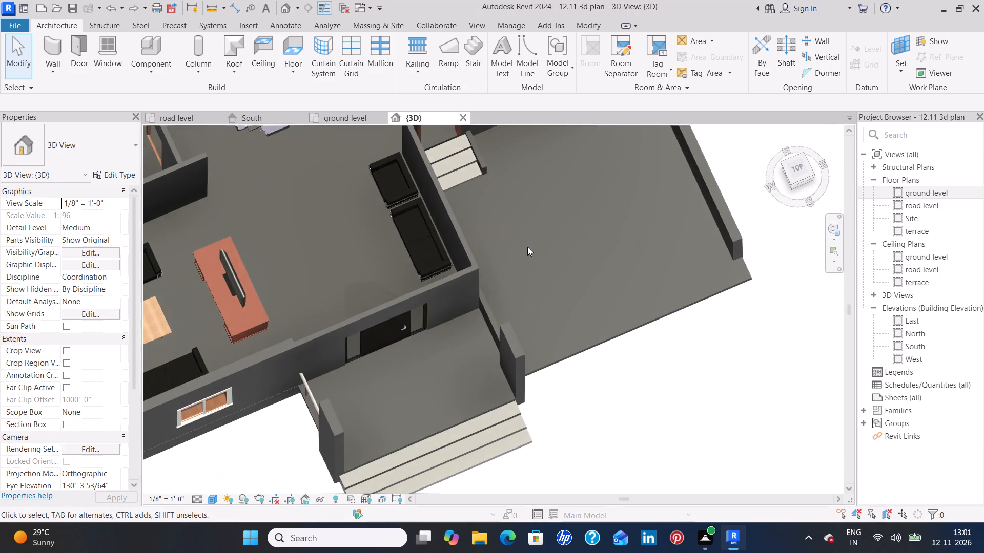
{"action": "middle_click_drag", "start_coordinate": [599, 295], "coordinate": [561, 245]}
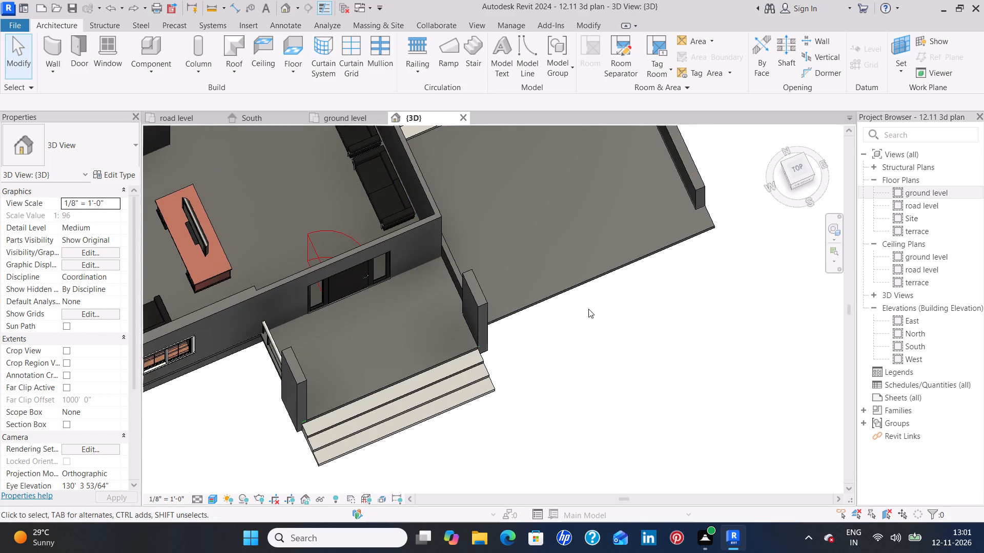
{"action": "middle_click_drag", "start_coordinate": [588, 309], "coordinate": [555, 259]}
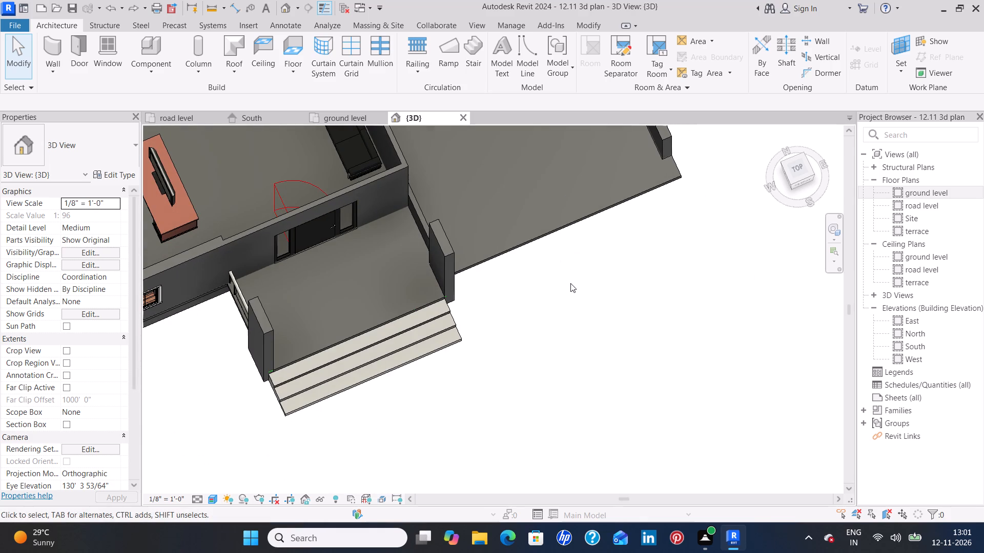
{"action": "scroll", "coordinate": [572, 285], "scroll_direction": "up", "scroll_amount": 1}
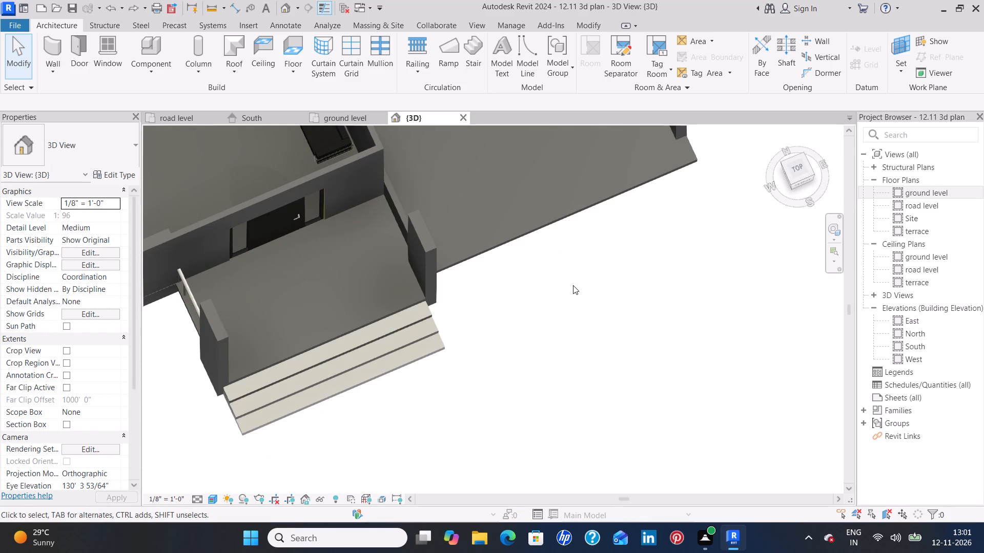
{"action": "scroll", "coordinate": [574, 285], "scroll_direction": "down", "scroll_amount": 1}
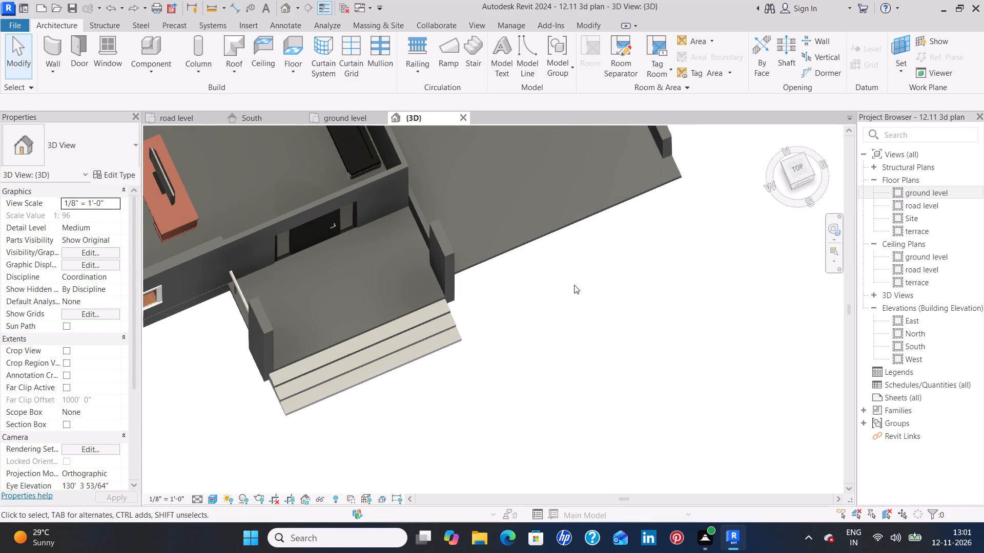
{"action": "middle_click_drag", "start_coordinate": [570, 280], "coordinate": [559, 270]}
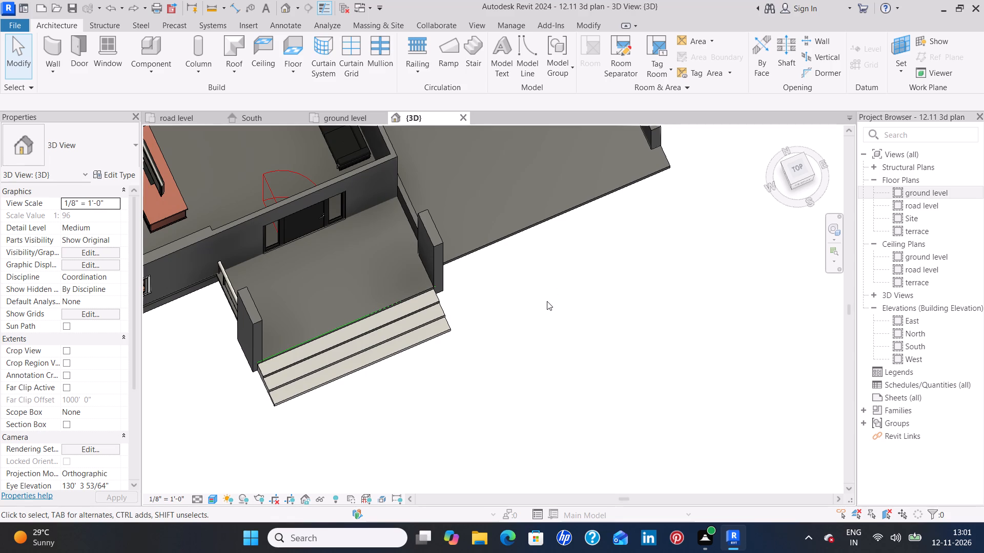
{"action": "middle_click_drag", "start_coordinate": [546, 301], "coordinate": [527, 280]}
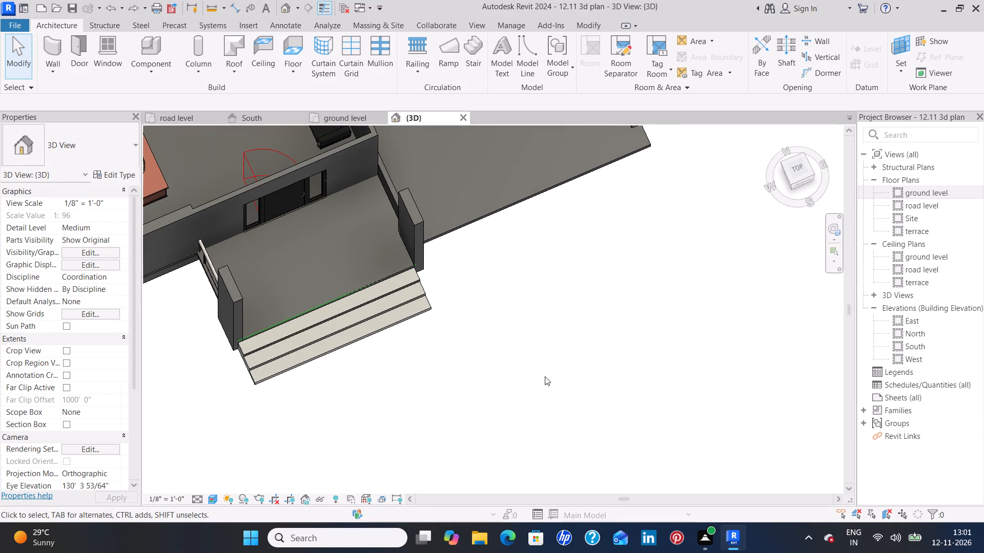
{"action": "middle_click_drag", "start_coordinate": [545, 376], "coordinate": [514, 318], "text": "shift"}
{"action": "middle_click_drag", "start_coordinate": [494, 400], "coordinate": [477, 326], "text": "shift"}
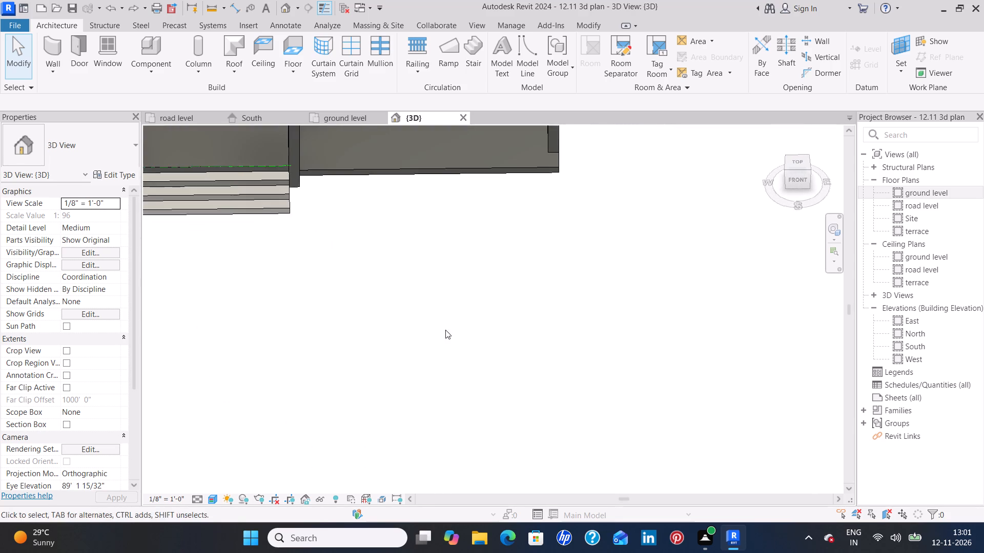
{"action": "middle_click_drag", "start_coordinate": [444, 328], "coordinate": [445, 295]}
{"action": "middle_click_drag", "start_coordinate": [477, 345], "coordinate": [474, 301], "text": "shift"}
{"action": "middle_click_drag", "start_coordinate": [469, 298], "coordinate": [526, 442]}
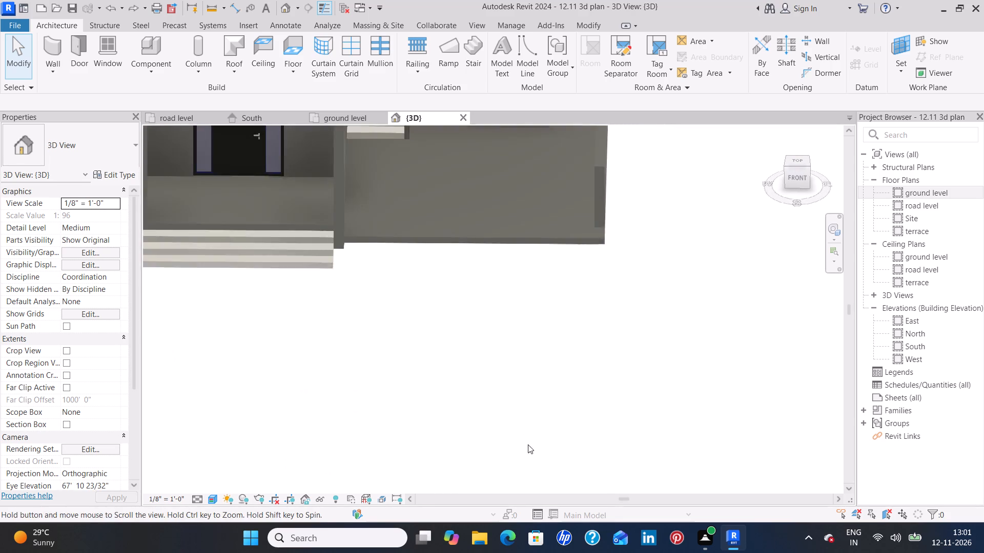
{"action": "middle_click_drag", "start_coordinate": [531, 421], "coordinate": [528, 365], "text": "shift"}
{"action": "middle_click_drag", "start_coordinate": [484, 363], "coordinate": [502, 346]}
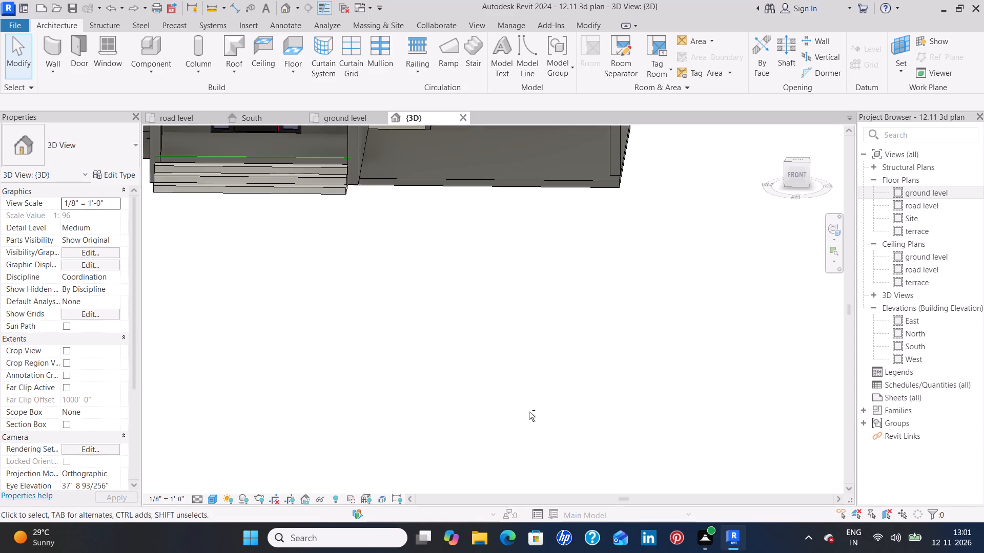
{"action": "middle_click_drag", "start_coordinate": [529, 410], "coordinate": [530, 356], "text": "shift"}
{"action": "middle_click_drag", "start_coordinate": [529, 355], "coordinate": [579, 505]}
{"action": "middle_click_drag", "start_coordinate": [579, 416], "coordinate": [579, 393], "text": "shift"}
{"action": "middle_click_drag", "start_coordinate": [578, 397], "coordinate": [589, 444], "text": "shift"}
Inspect the underside of the house's floor slabs and the wall bases beneath the garage and stair area.
{"action": "middle_click_drag", "start_coordinate": [590, 418], "coordinate": [566, 295]}
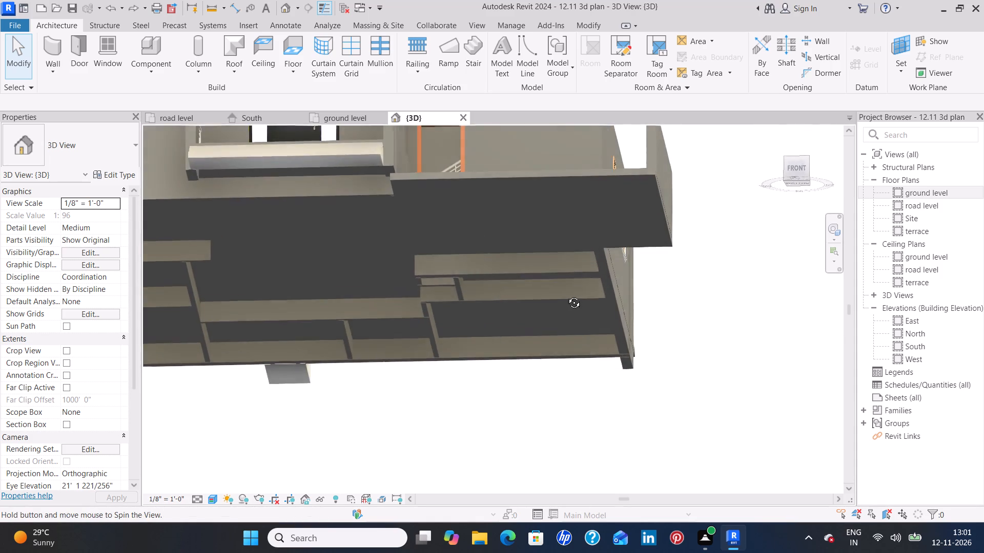
{"action": "middle_click_drag", "start_coordinate": [566, 295], "coordinate": [534, 181]}
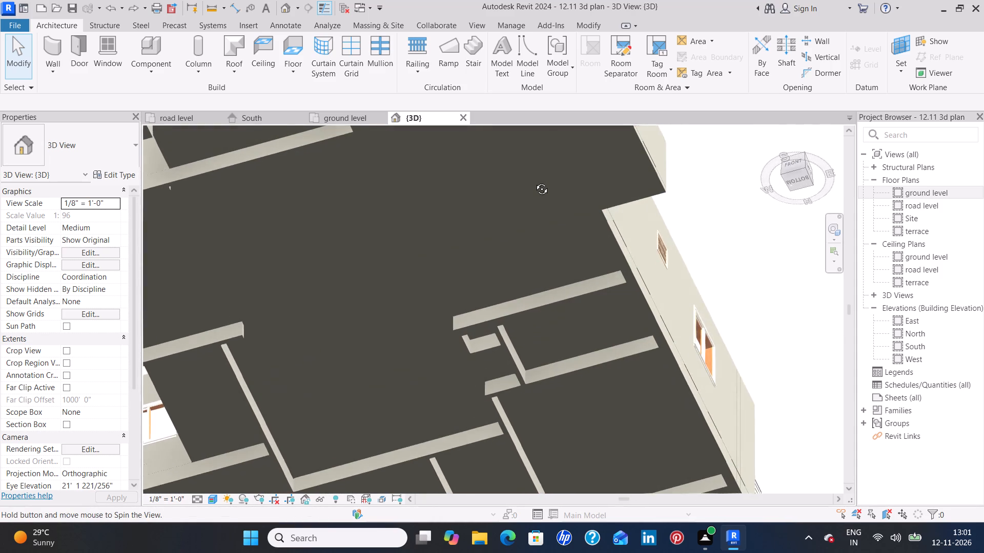
{"action": "middle_click_drag", "start_coordinate": [534, 181], "coordinate": [517, 189]}
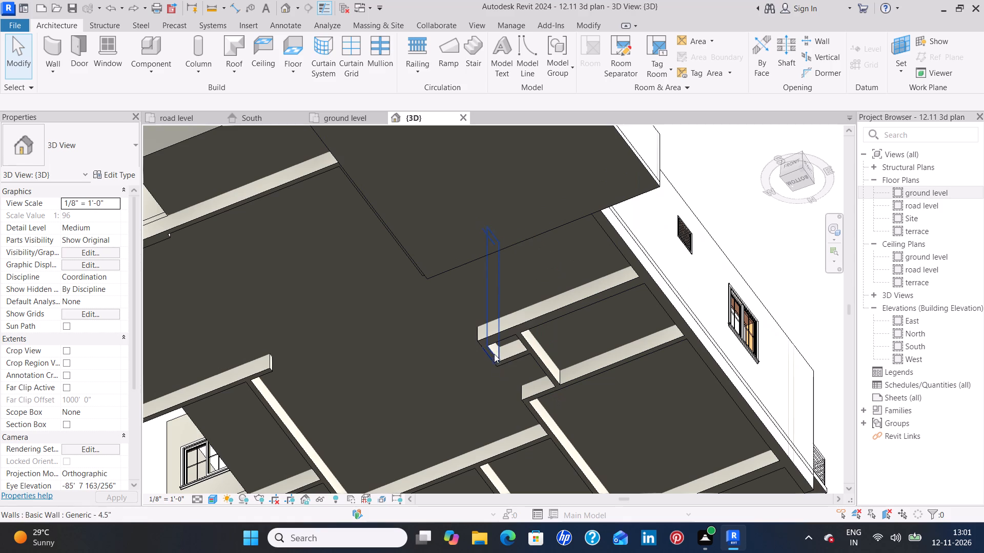
{"action": "scroll", "coordinate": [497, 347], "scroll_direction": "up", "scroll_amount": 5}
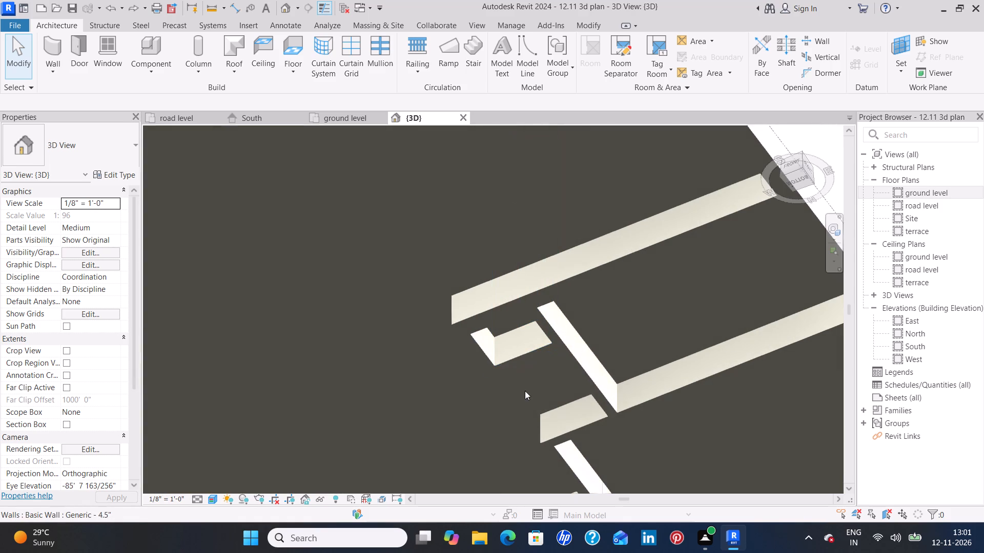
{"action": "middle_click_drag", "start_coordinate": [526, 387], "coordinate": [514, 328], "text": "shift"}
{"action": "middle_click_drag", "start_coordinate": [570, 424], "coordinate": [565, 383]}
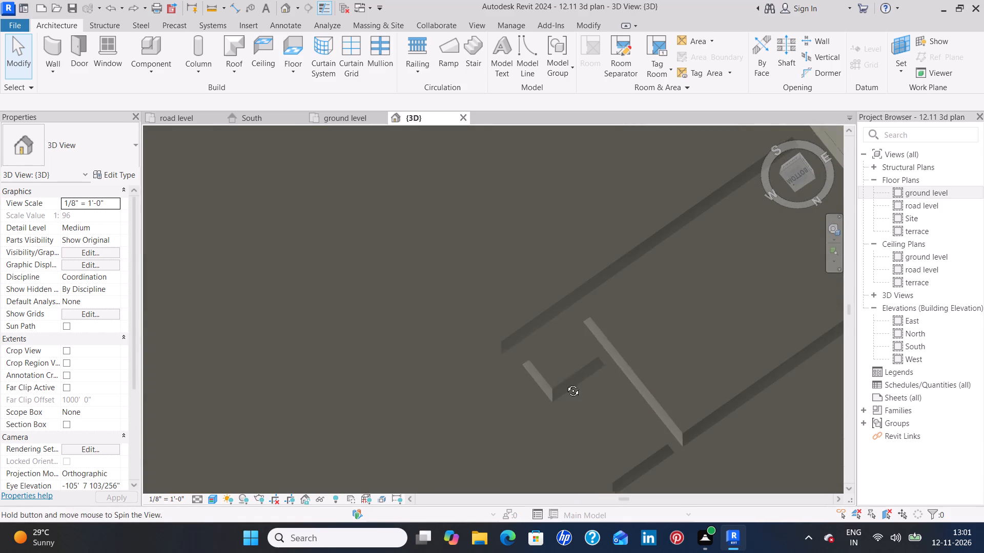
{"action": "middle_click_drag", "start_coordinate": [565, 383], "coordinate": [565, 382]}
{"action": "middle_click_drag", "start_coordinate": [439, 320], "coordinate": [495, 448], "text": "shift"}
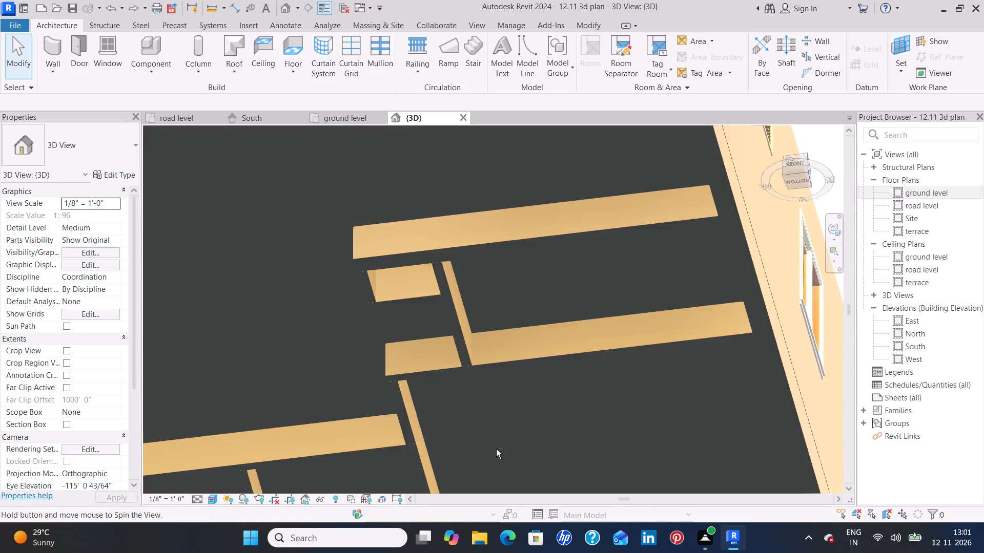
{"action": "middle_click_drag", "start_coordinate": [504, 297], "coordinate": [535, 465], "text": "shift"}
Examine the garage floor slab, its side wall and the steps to the house door from the front.
{"action": "middle_click_drag", "start_coordinate": [493, 333], "coordinate": [504, 372]}
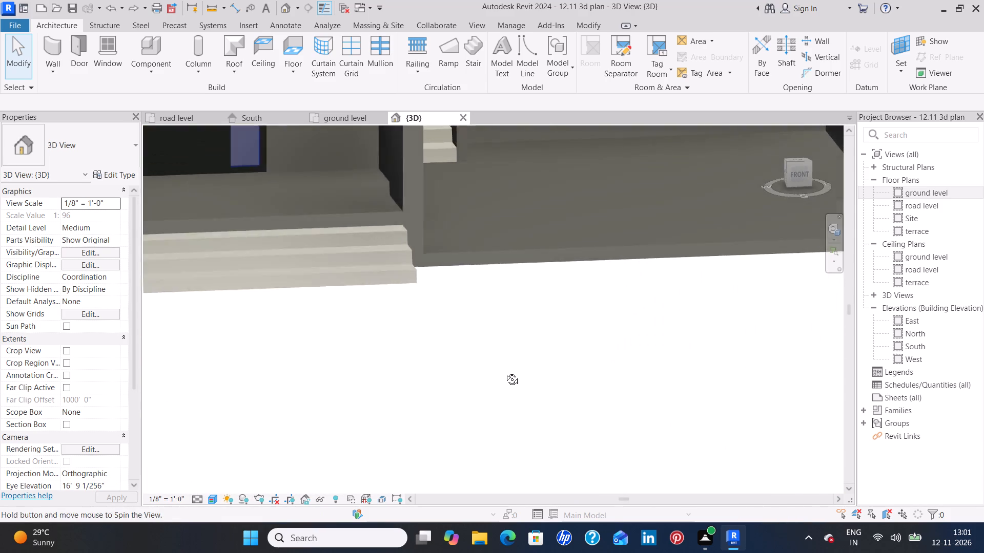
{"action": "middle_click_drag", "start_coordinate": [504, 372], "coordinate": [504, 374]}
{"action": "middle_click_drag", "start_coordinate": [617, 354], "coordinate": [542, 382]}
{"action": "middle_click_drag", "start_coordinate": [597, 375], "coordinate": [598, 375], "text": "shift"}
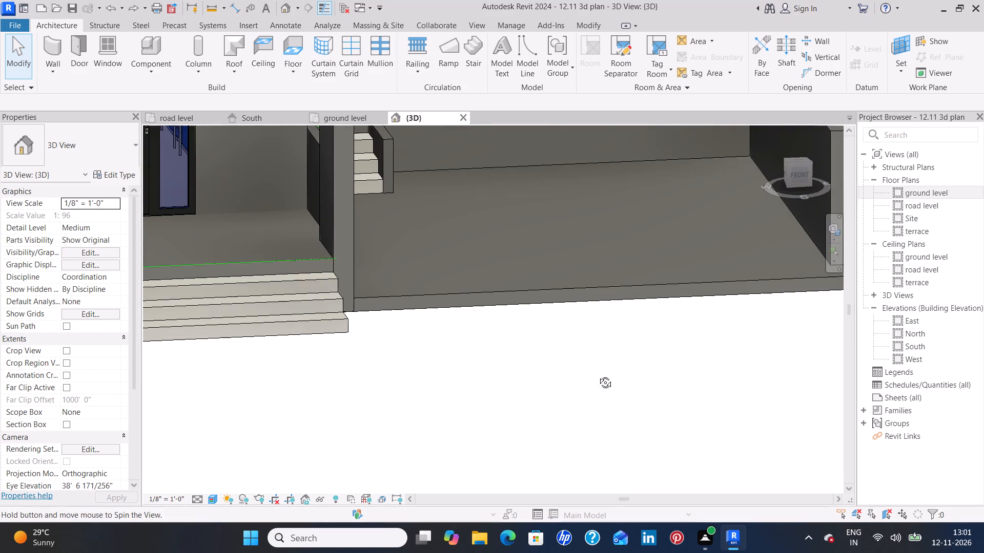
{"action": "middle_click_drag", "start_coordinate": [598, 375], "coordinate": [577, 332], "text": "shift"}
{"action": "middle_click_drag", "start_coordinate": [525, 329], "coordinate": [563, 436]}
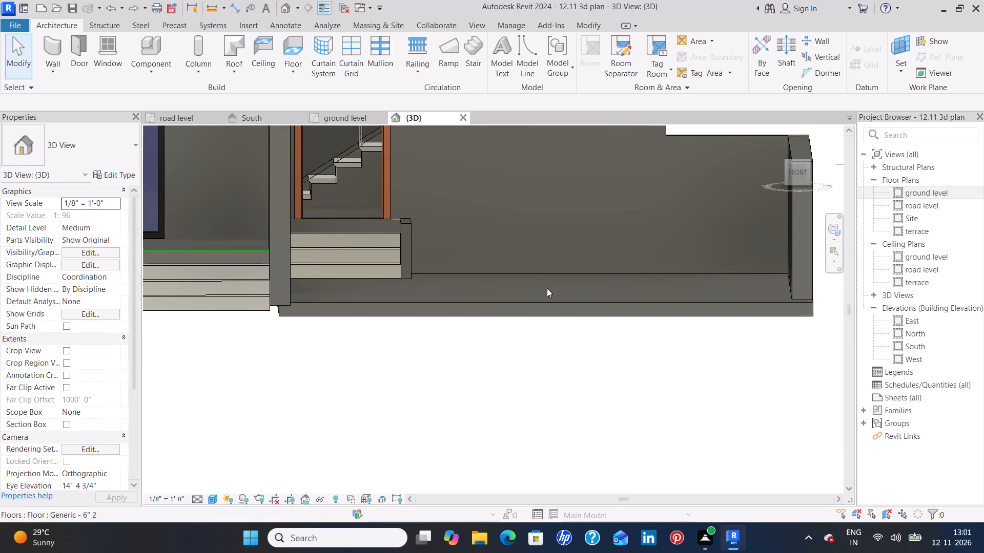
{"action": "middle_click_drag", "start_coordinate": [545, 289], "coordinate": [590, 410]}
{"action": "scroll", "coordinate": [577, 373], "scroll_direction": "down", "scroll_amount": 8}
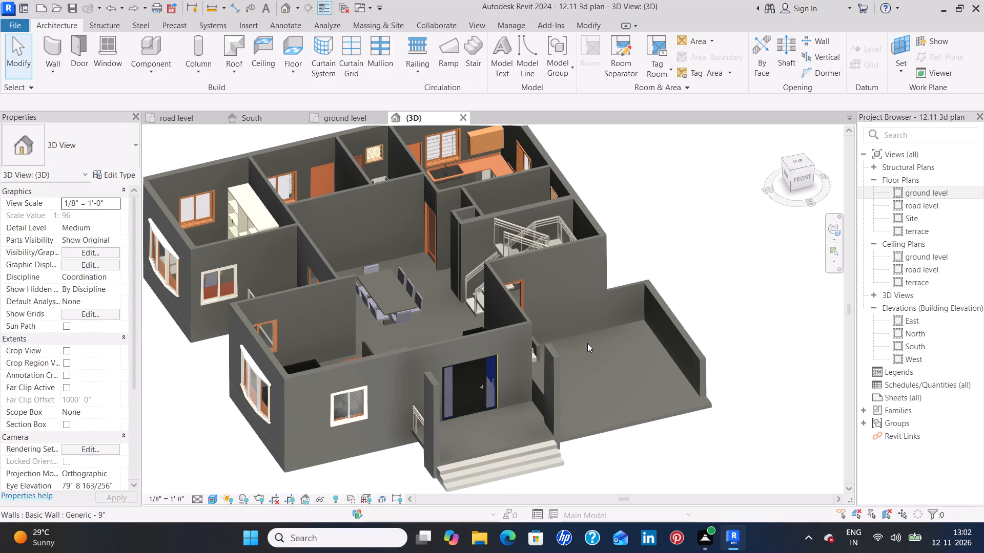
{"action": "middle_click_drag", "start_coordinate": [611, 368], "coordinate": [560, 360], "text": "shift"}
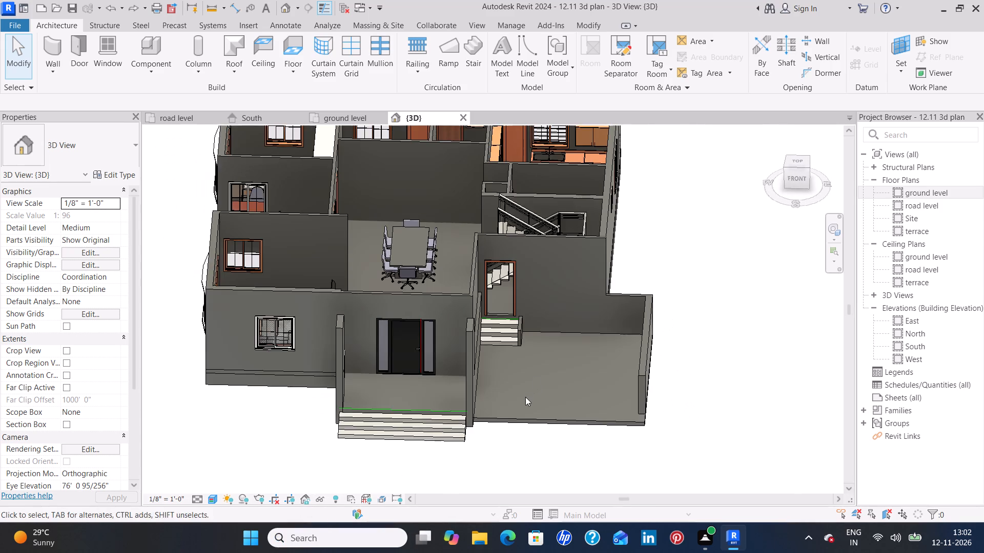
{"action": "middle_click_drag", "start_coordinate": [505, 355], "coordinate": [490, 307], "text": "shift"}
{"action": "middle_click_drag", "start_coordinate": [506, 377], "coordinate": [508, 329], "text": "shift"}
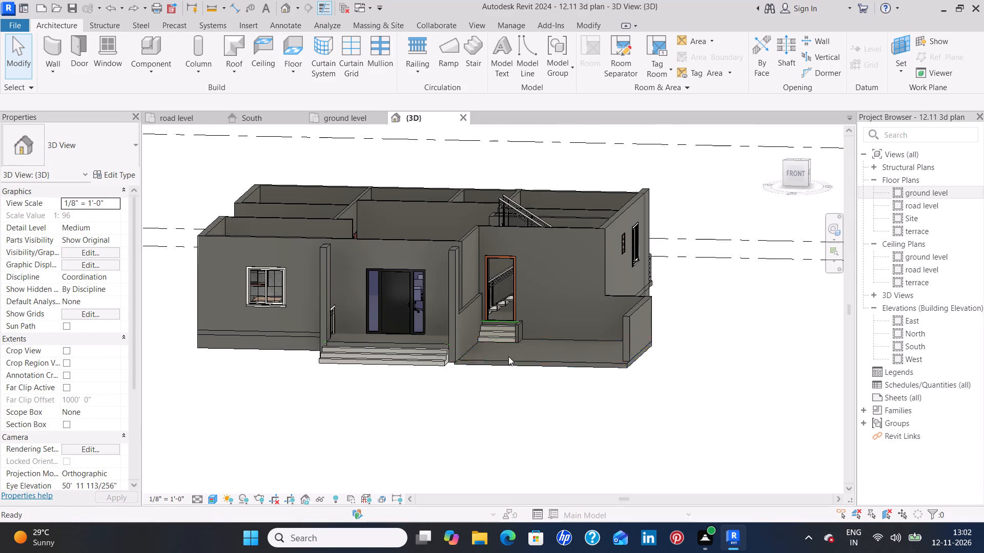
{"action": "scroll", "coordinate": [497, 339], "scroll_direction": "up", "scroll_amount": 6}
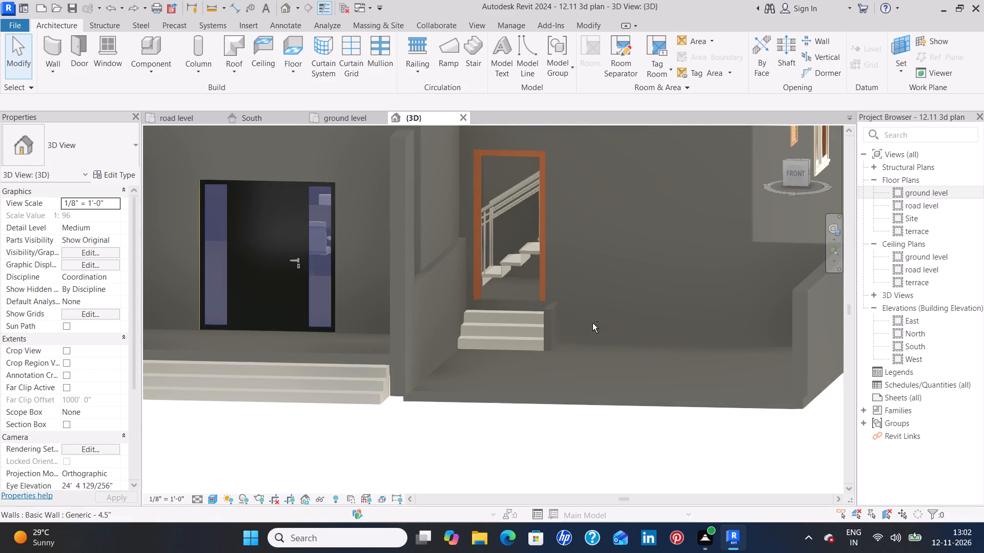
{"action": "middle_click_drag", "start_coordinate": [592, 323], "coordinate": [604, 356], "text": "shift"}
{"action": "scroll", "coordinate": [645, 389], "scroll_direction": "up", "scroll_amount": 1, "text": "shift"}
{"action": "middle_click_drag", "start_coordinate": [645, 389], "coordinate": [662, 384], "text": "shift"}
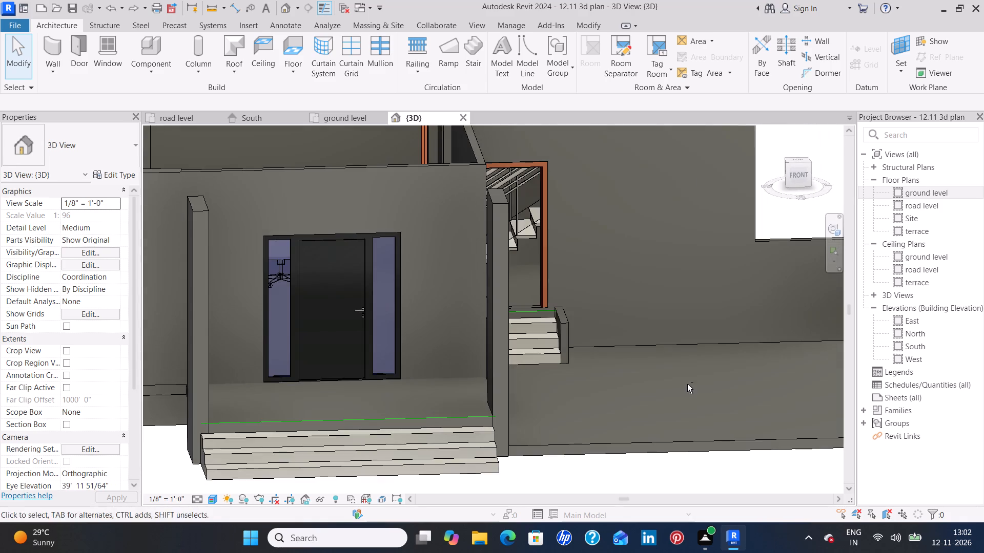
Inspect the house's exterior on all sides, from the garage round to the front porch, and the interior staircase.
{"action": "middle_click_drag", "start_coordinate": [687, 384], "coordinate": [636, 376], "text": "shift"}
{"action": "middle_click_drag", "start_coordinate": [689, 370], "coordinate": [597, 389], "text": "shift"}
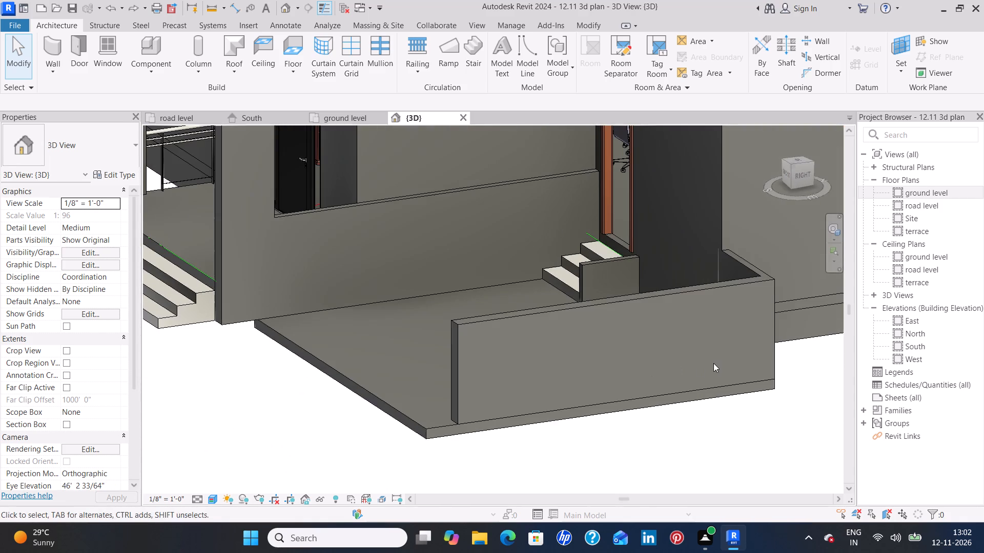
{"action": "middle_click_drag", "start_coordinate": [723, 366], "coordinate": [602, 384], "text": "shift"}
{"action": "middle_click_drag", "start_coordinate": [724, 402], "coordinate": [588, 374], "text": "shift"}
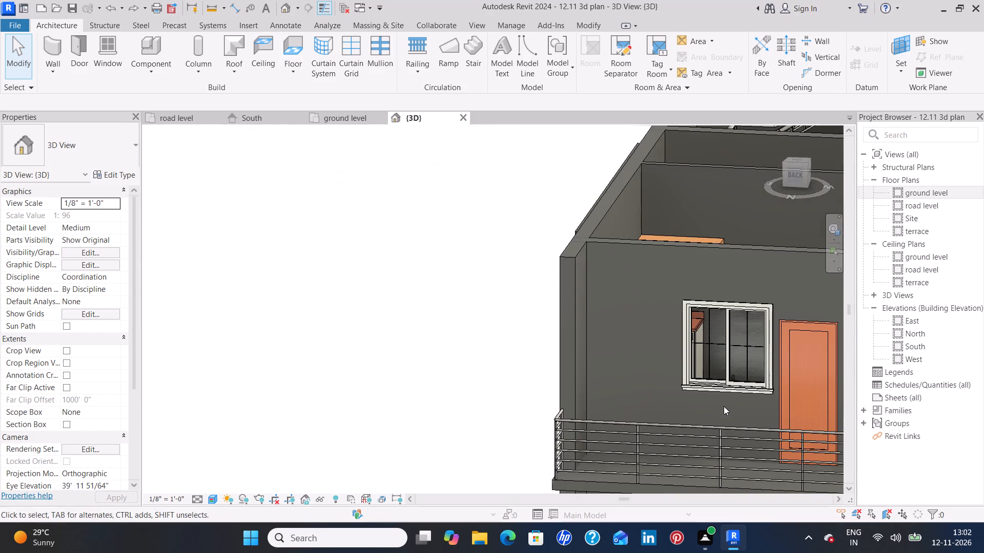
{"action": "middle_click_drag", "start_coordinate": [714, 403], "coordinate": [612, 372], "text": "shift"}
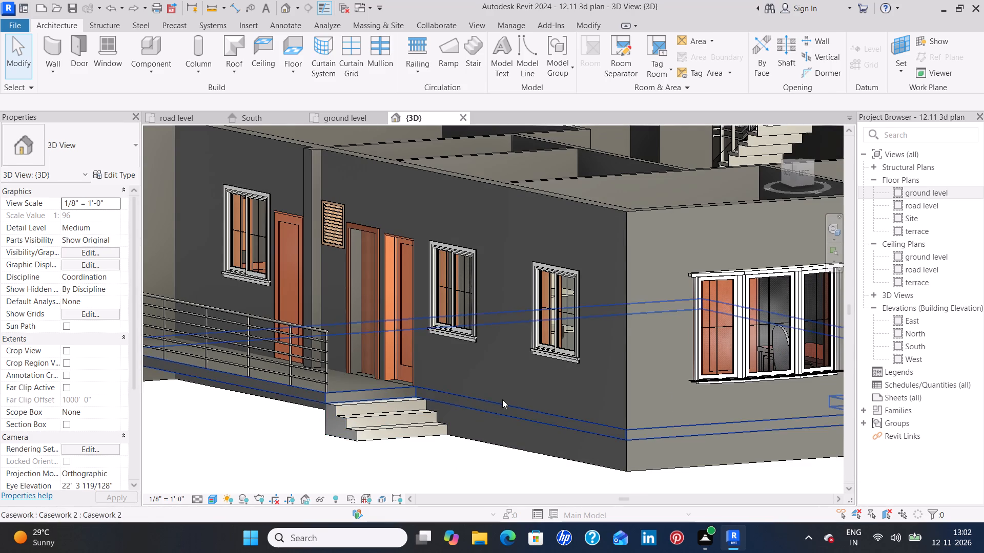
{"action": "middle_click_drag", "start_coordinate": [583, 419], "coordinate": [536, 400], "text": "shift"}
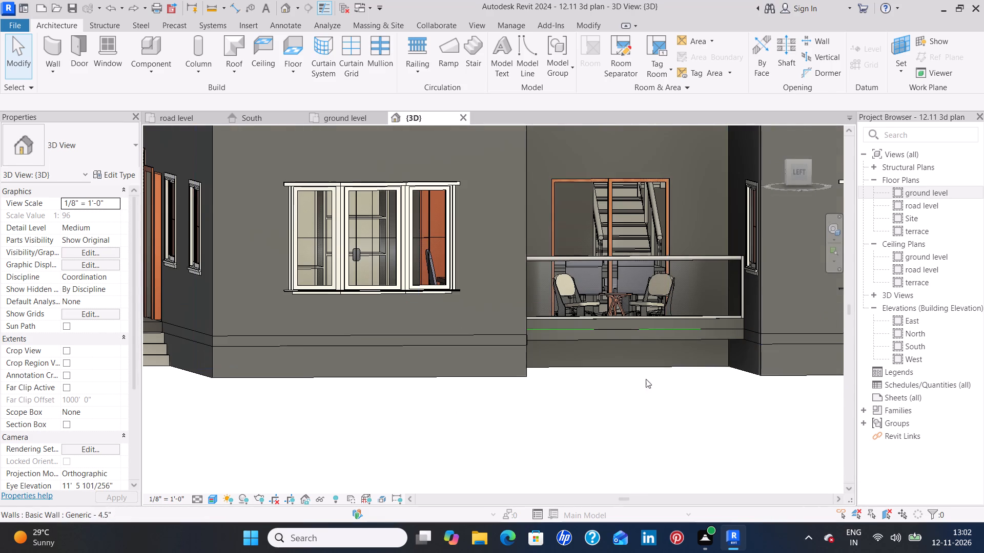
{"action": "middle_click_drag", "start_coordinate": [660, 385], "coordinate": [621, 398], "text": "shift"}
{"action": "middle_click_drag", "start_coordinate": [681, 378], "coordinate": [621, 399], "text": "shift"}
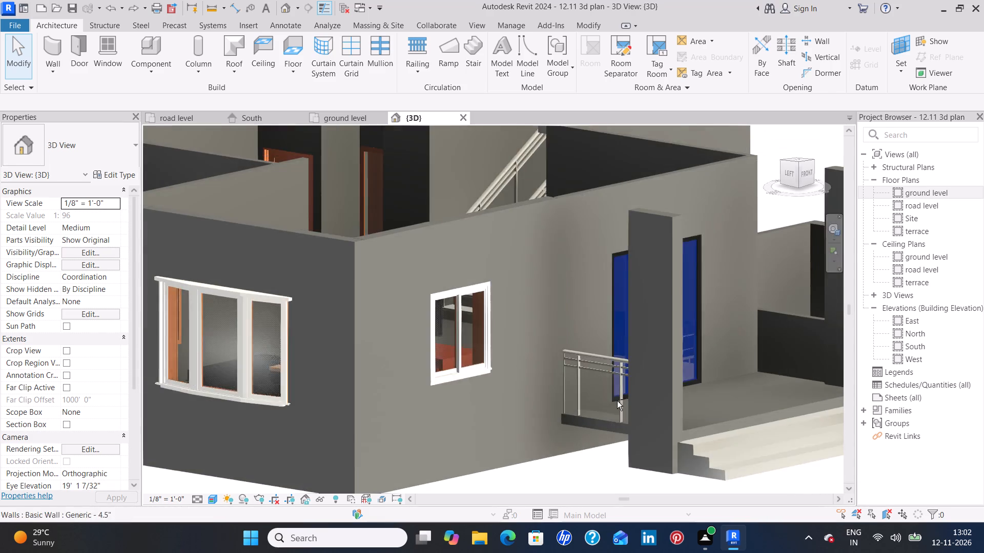
{"action": "middle_click_drag", "start_coordinate": [595, 338], "coordinate": [594, 436], "text": "shift"}
{"action": "middle_click_drag", "start_coordinate": [601, 330], "coordinate": [639, 329], "text": "shift"}
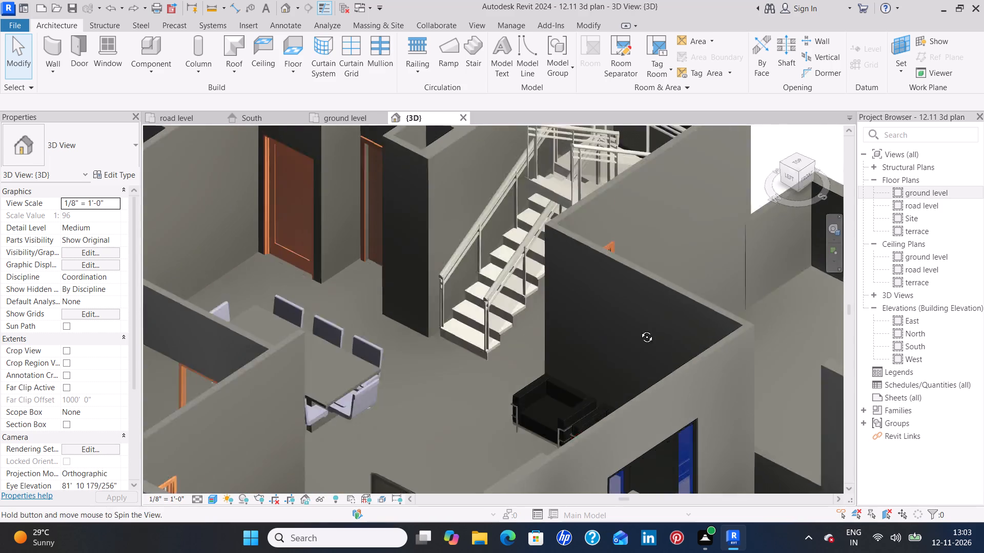
Examine the interior staircase, the garage steps, the dining area and the kitchen counters and cabinets in the 3D view.
{"action": "middle_click_drag", "start_coordinate": [639, 329], "coordinate": [698, 336], "text": "shift"}
{"action": "middle_click_drag", "start_coordinate": [688, 347], "coordinate": [721, 355], "text": "shift"}
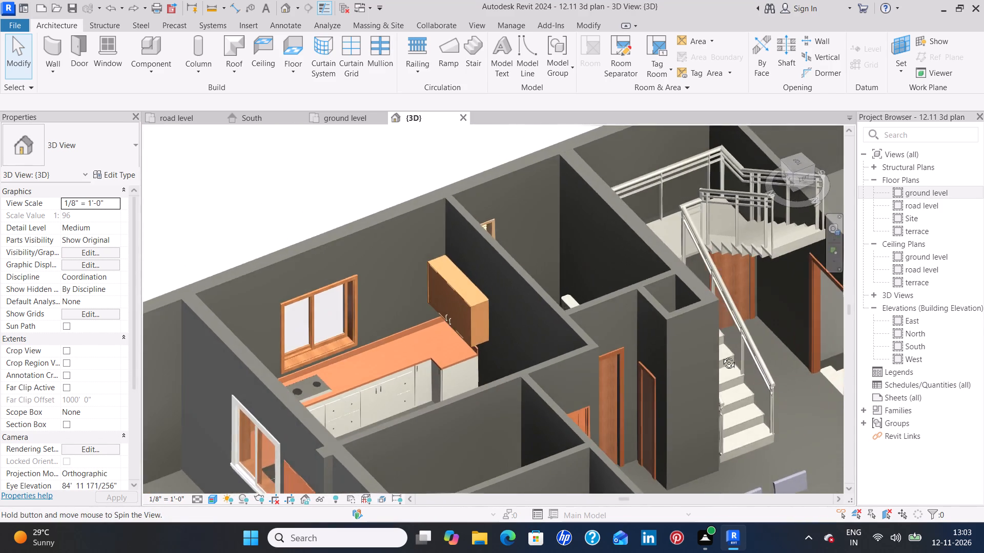
{"action": "middle_click_drag", "start_coordinate": [721, 355], "coordinate": [551, 334], "text": "shift"}
{"action": "middle_click_drag", "start_coordinate": [618, 258], "coordinate": [674, 398], "text": "shift"}
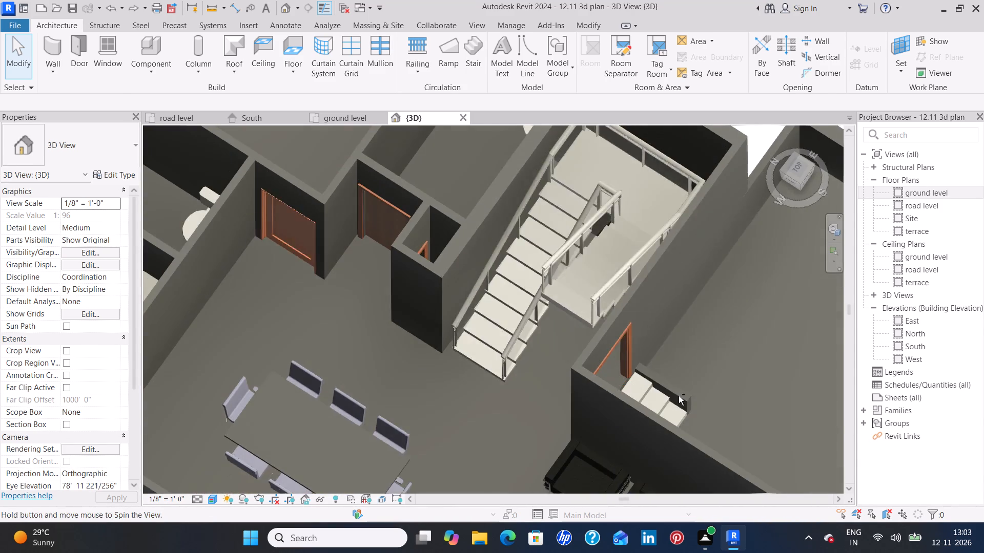
{"action": "middle_click_drag", "start_coordinate": [430, 164], "coordinate": [512, 304], "text": "shift"}
{"action": "middle_click_drag", "start_coordinate": [508, 339], "coordinate": [535, 272]}
{"action": "middle_click_drag", "start_coordinate": [569, 381], "coordinate": [593, 296]}
{"action": "middle_click_drag", "start_coordinate": [461, 420], "coordinate": [521, 229]}
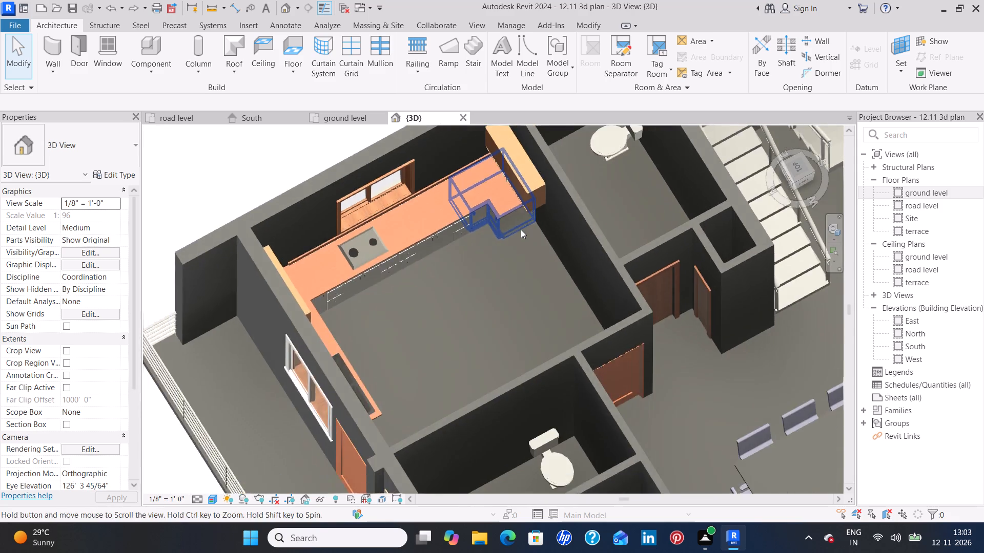
Inspect the furnished bathroom, bedroom, dining and living areas from above, and the exterior walls with bay windows.
{"action": "scroll", "coordinate": [532, 306], "scroll_direction": "down", "scroll_amount": 4}
{"action": "middle_click_drag", "start_coordinate": [614, 405], "coordinate": [556, 288], "text": "shift"}
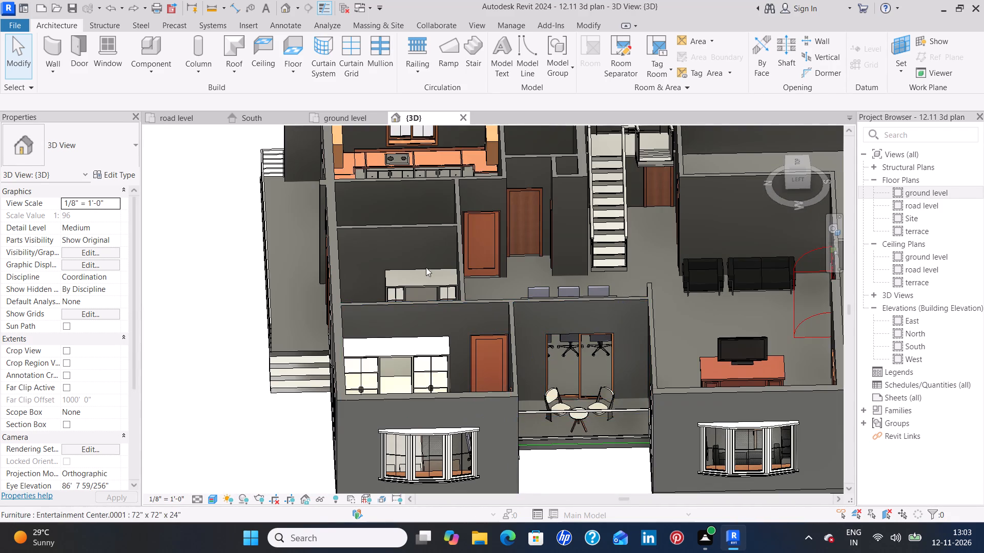
{"action": "middle_click_drag", "start_coordinate": [402, 235], "coordinate": [423, 372], "text": "shift"}
{"action": "scroll", "coordinate": [463, 355], "scroll_direction": "up", "scroll_amount": 3}
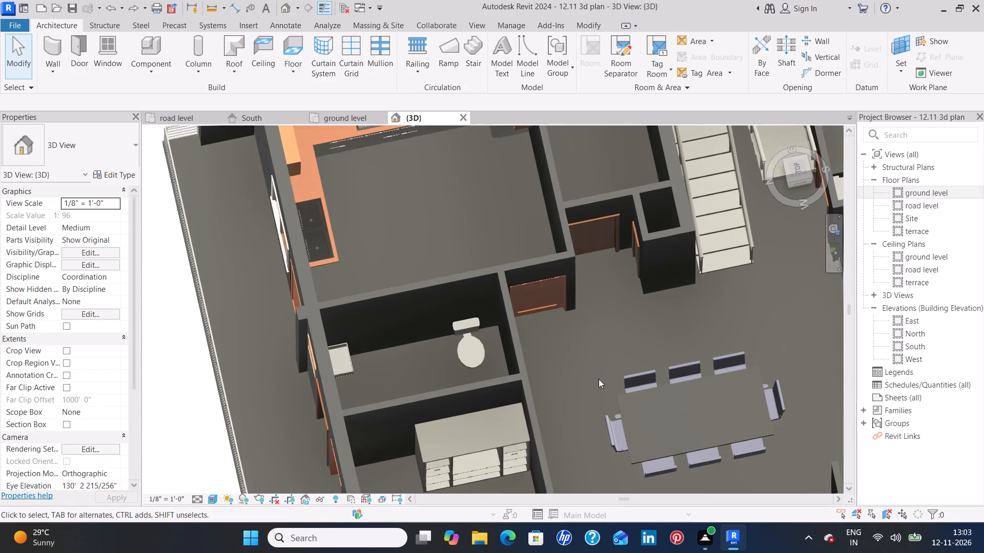
{"action": "middle_click_drag", "start_coordinate": [593, 372], "coordinate": [543, 241], "text": "shift"}
{"action": "middle_click_drag", "start_coordinate": [611, 403], "coordinate": [582, 294], "text": "shift"}
{"action": "middle_click_drag", "start_coordinate": [629, 321], "coordinate": [634, 409]}
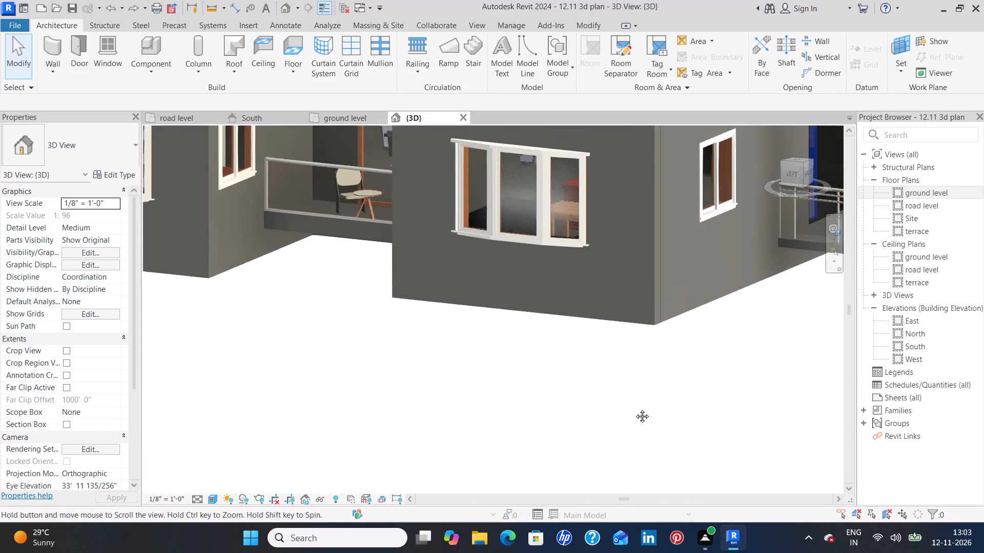
{"action": "middle_click_drag", "start_coordinate": [634, 409], "coordinate": [634, 420]}
{"action": "scroll", "coordinate": [464, 216], "scroll_direction": "down", "scroll_amount": 4}
{"action": "middle_click_drag", "start_coordinate": [470, 183], "coordinate": [494, 335]}
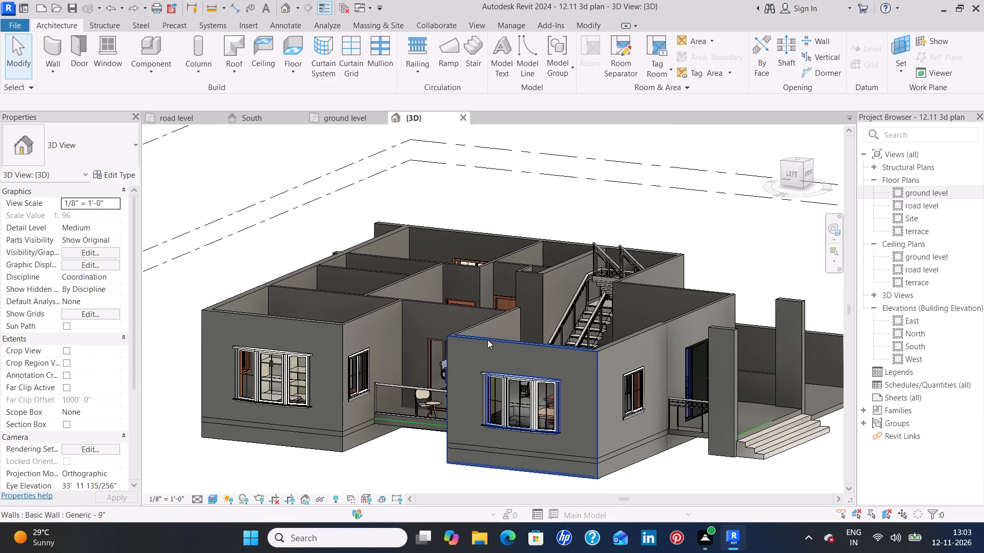
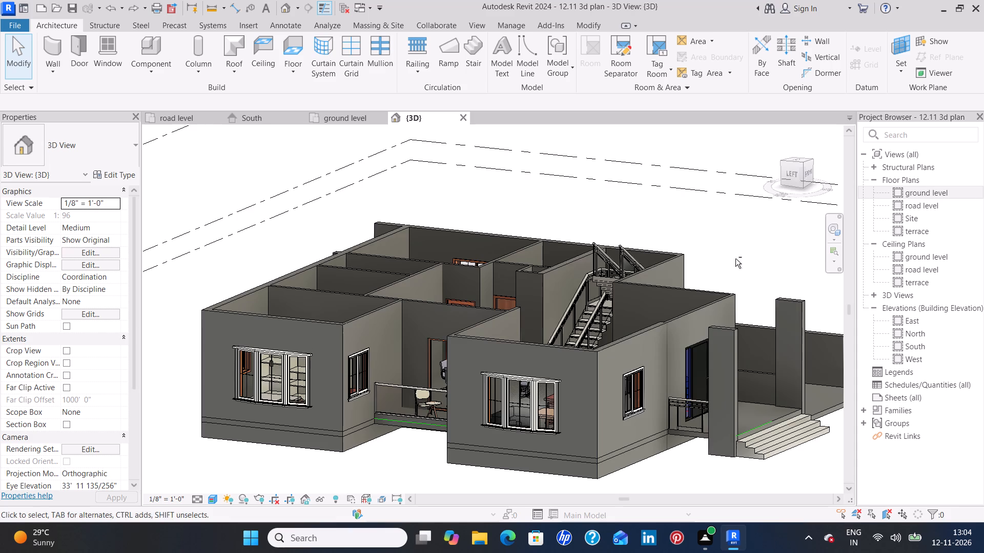
Examine the kitchen, staircase, dining area and garage steps from above in the 3D view.
{"action": "middle_click_drag", "start_coordinate": [735, 259], "coordinate": [730, 353], "text": "shift"}
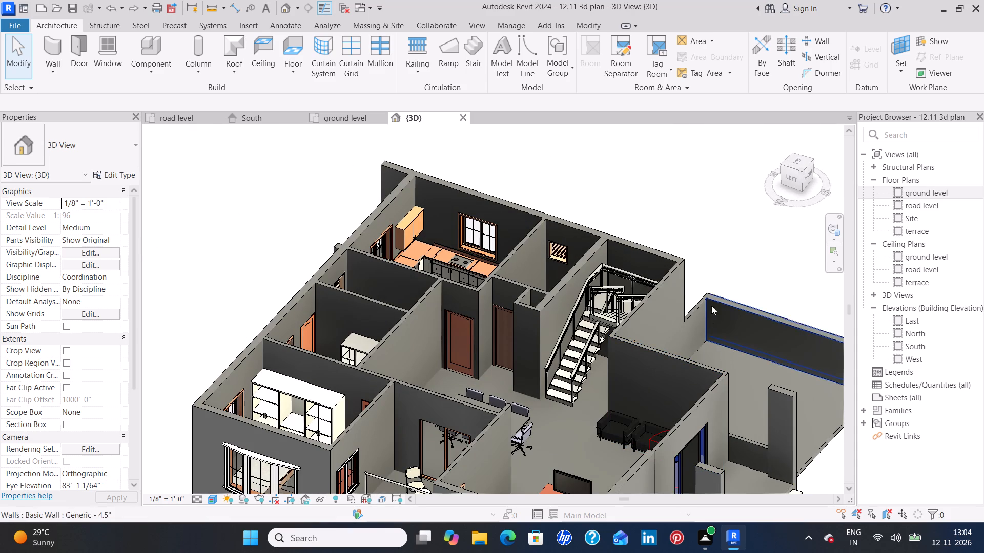
{"action": "middle_click_drag", "start_coordinate": [716, 269], "coordinate": [716, 334], "text": "shift"}
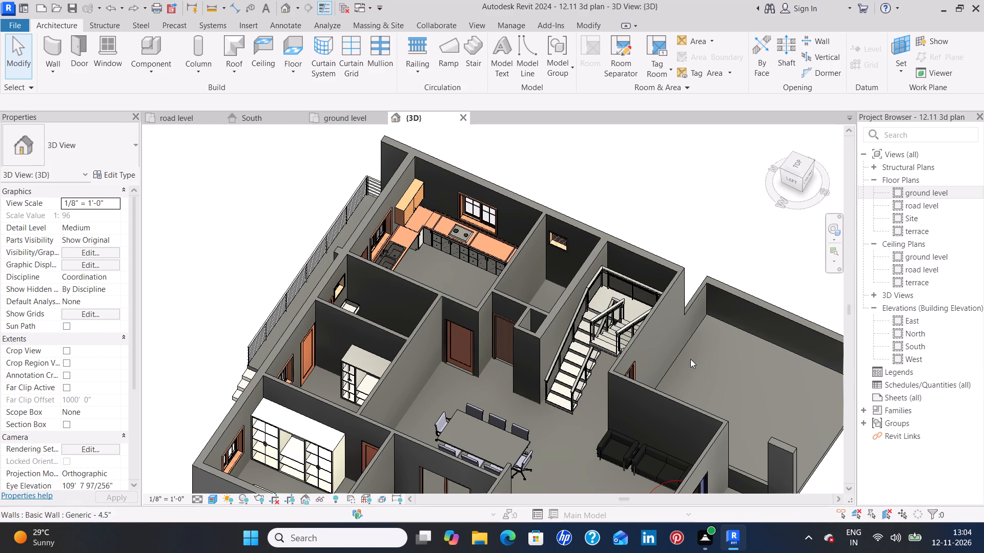
{"action": "scroll", "coordinate": [623, 335], "scroll_direction": "up", "scroll_amount": 3}
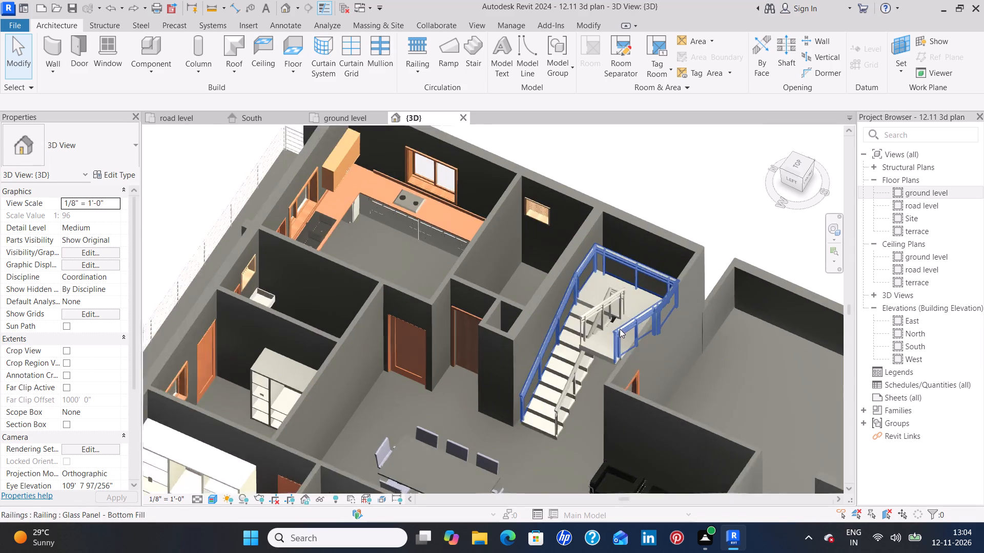
{"action": "middle_click_drag", "start_coordinate": [805, 389], "coordinate": [719, 390]}
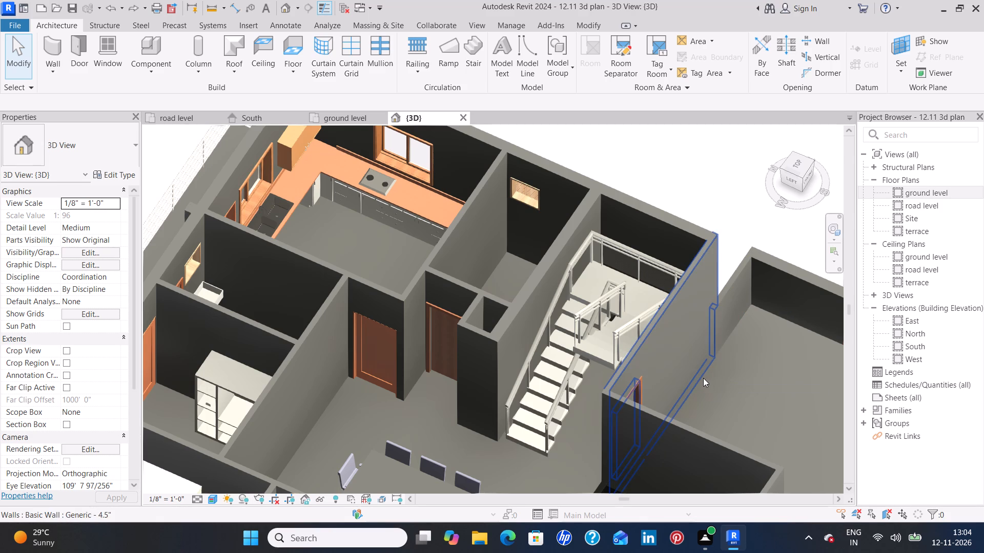
{"action": "middle_click_drag", "start_coordinate": [855, 371], "coordinate": [847, 375], "text": "shift"}
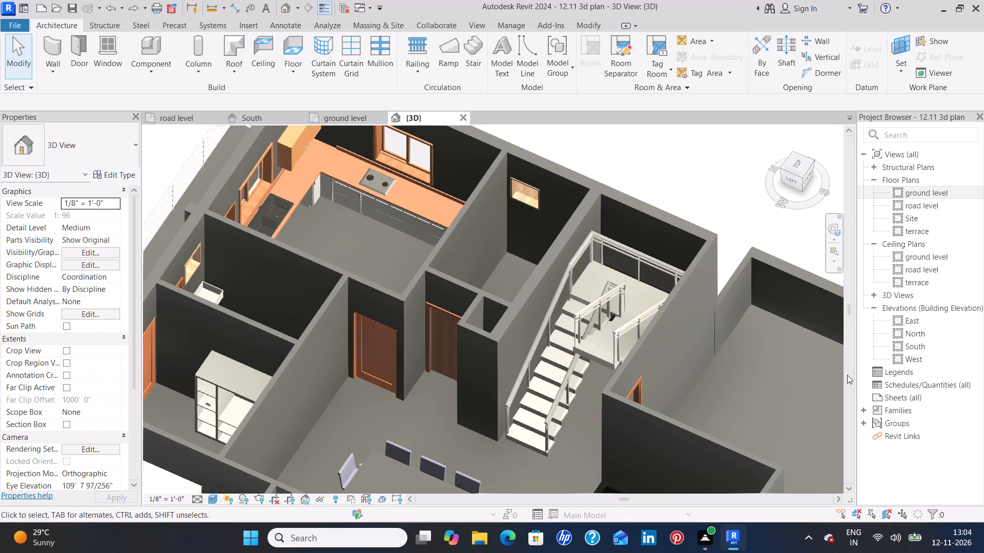
{"action": "middle_click_drag", "start_coordinate": [847, 375], "coordinate": [731, 361], "text": "shift"}
{"action": "middle_click_drag", "start_coordinate": [753, 385], "coordinate": [568, 332], "text": "shift"}
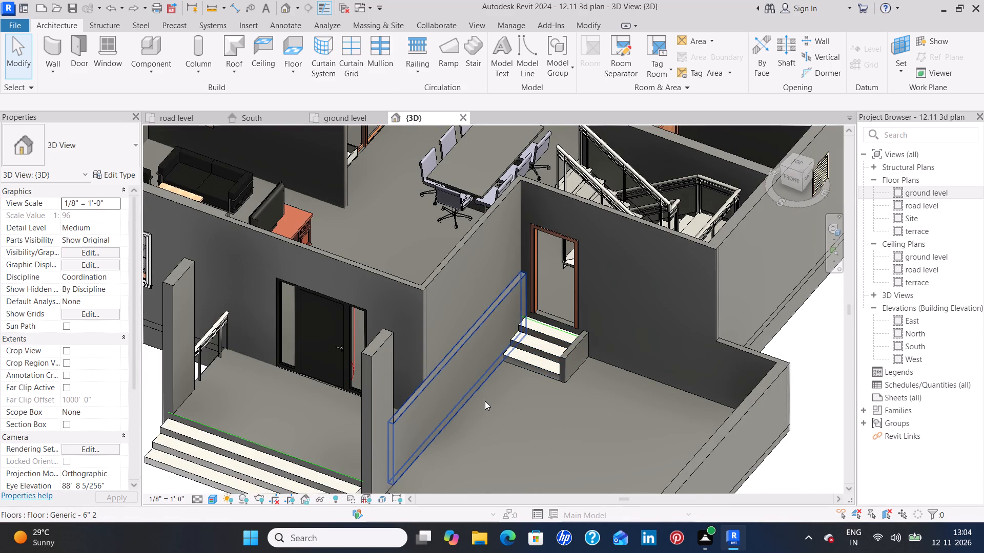
{"action": "middle_click_drag", "start_coordinate": [500, 381], "coordinate": [459, 304], "text": "shift"}
{"action": "middle_click_drag", "start_coordinate": [421, 354], "coordinate": [544, 426]}
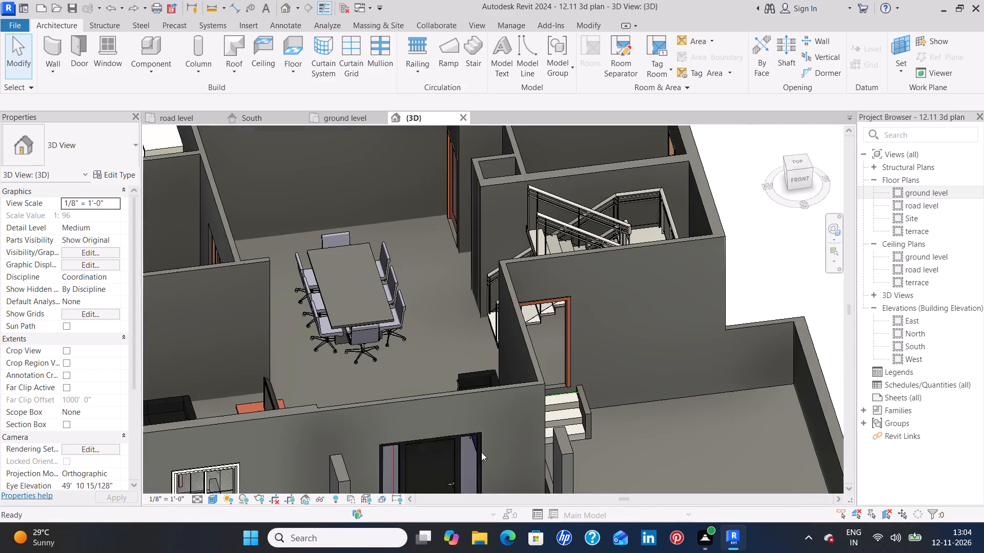
{"action": "middle_click_drag", "start_coordinate": [441, 291], "coordinate": [480, 374], "text": "shift"}
{"action": "middle_click_drag", "start_coordinate": [466, 406], "coordinate": [575, 296], "text": "shift"}
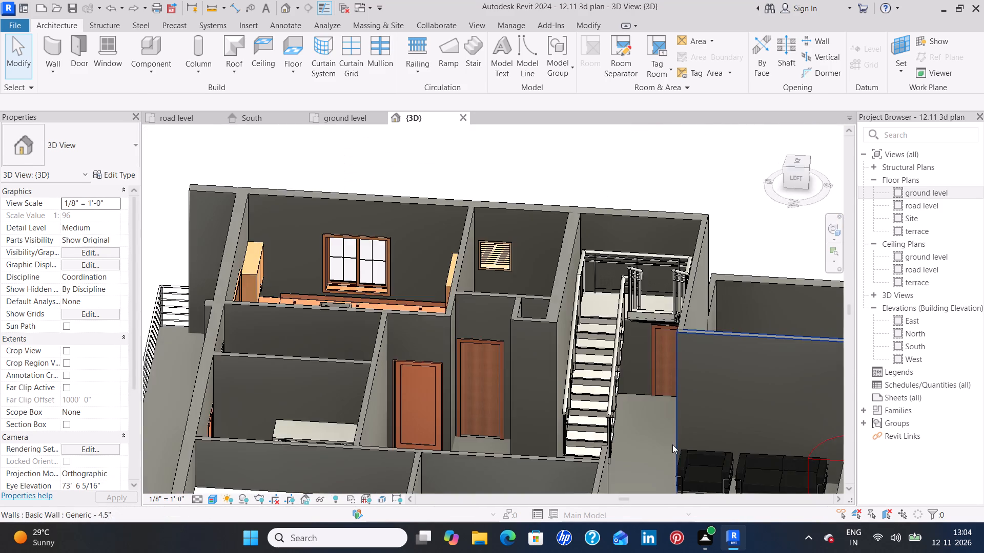
Inspect the exterior side wall and bay window, the garage slab and the front porch steps, ending above the furnished rooms.
{"action": "middle_click_drag", "start_coordinate": [672, 445], "coordinate": [530, 246]}
{"action": "middle_click_drag", "start_coordinate": [678, 392], "coordinate": [762, 364], "text": "shift"}
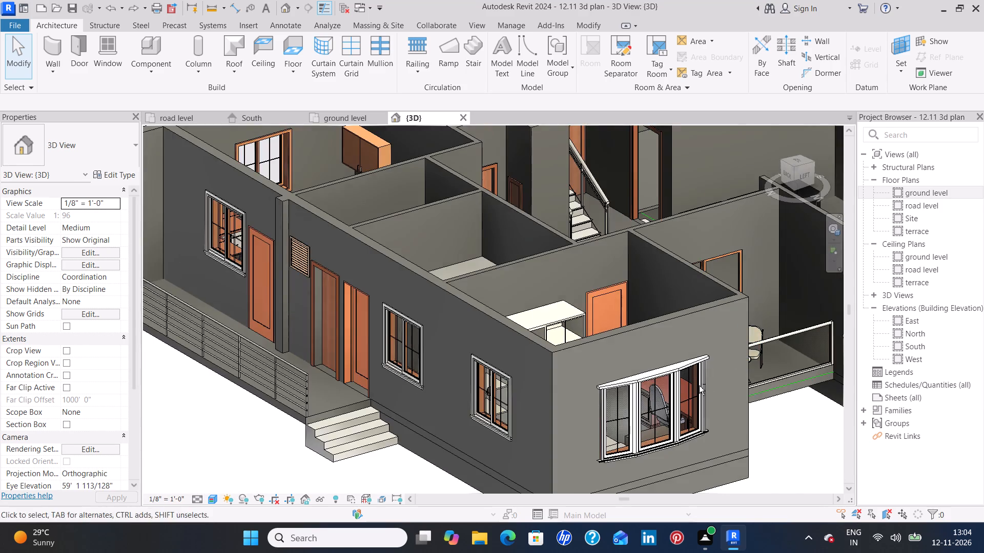
{"action": "middle_click_drag", "start_coordinate": [699, 386], "coordinate": [508, 368], "text": "shift"}
{"action": "middle_click", "coordinate": [506, 367], "text": "shift"}
{"action": "middle_click_drag", "start_coordinate": [619, 356], "coordinate": [453, 355], "text": "shift"}
{"action": "middle_click_drag", "start_coordinate": [632, 330], "coordinate": [572, 371], "text": "shift"}
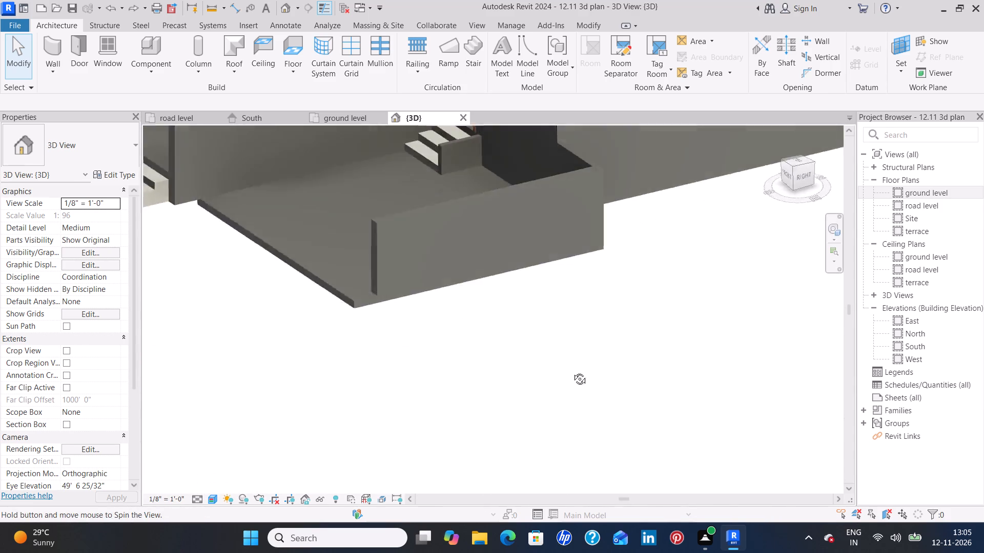
{"action": "middle_click_drag", "start_coordinate": [572, 371], "coordinate": [535, 387], "text": "shift"}
{"action": "middle_click_drag", "start_coordinate": [562, 326], "coordinate": [709, 374]}
{"action": "scroll", "coordinate": [709, 374], "scroll_direction": "down", "scroll_amount": 1}
{"action": "middle_click_drag", "start_coordinate": [450, 359], "coordinate": [667, 393], "text": "shift"}
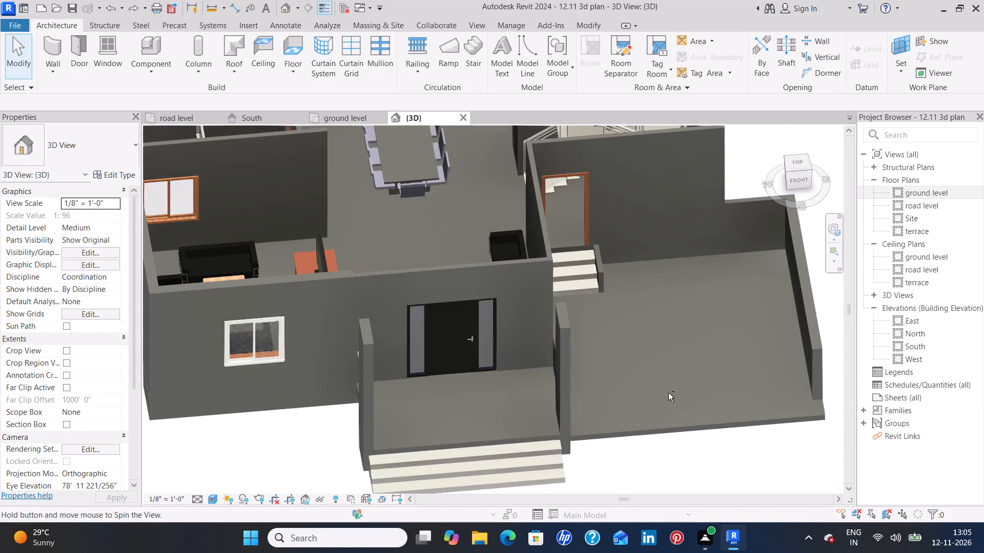
{"action": "scroll", "coordinate": [536, 305], "scroll_direction": "down", "scroll_amount": 4}
{"action": "middle_click_drag", "start_coordinate": [464, 195], "coordinate": [443, 319]}
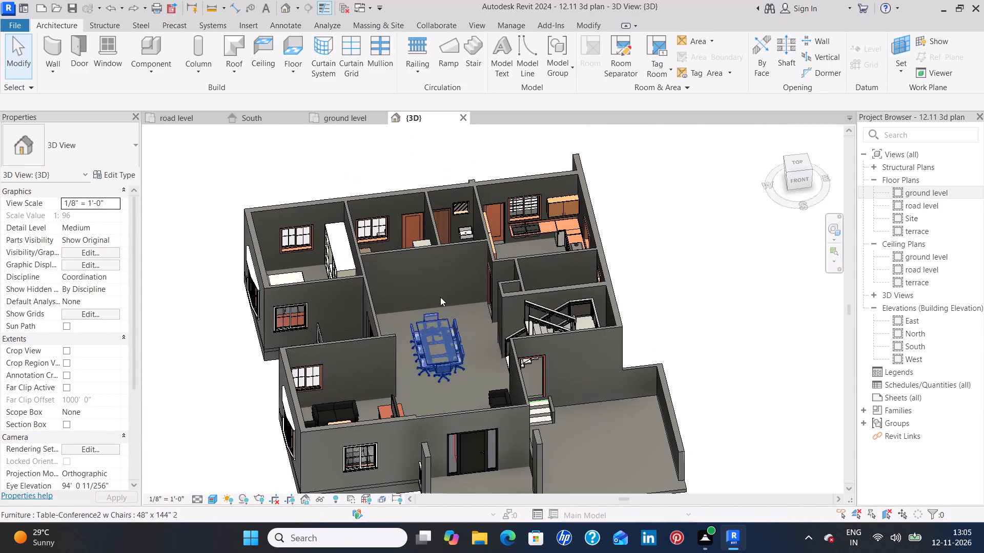
Review the whole house from above, from the garage side and straight on from the front.
{"action": "scroll", "coordinate": [681, 253], "scroll_direction": "down", "scroll_amount": 2}
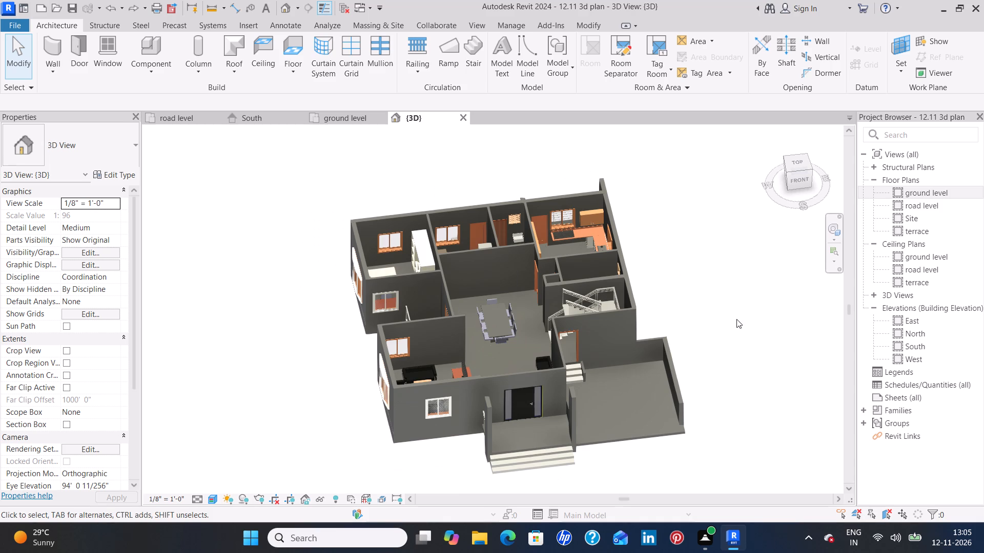
{"action": "middle_click_drag", "start_coordinate": [732, 317], "coordinate": [719, 235], "text": "shift"}
{"action": "middle_click_drag", "start_coordinate": [735, 316], "coordinate": [702, 333], "text": "shift"}
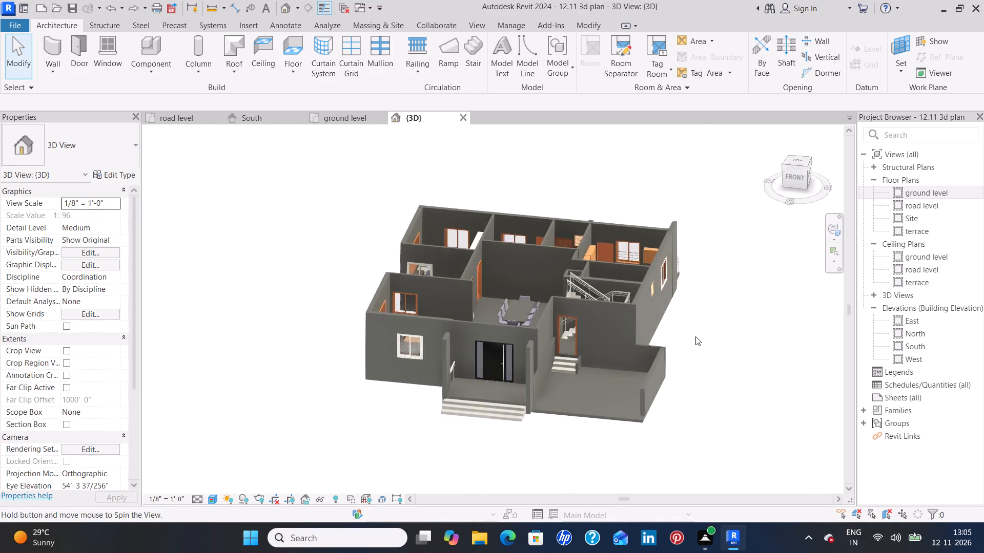
{"action": "middle_click_drag", "start_coordinate": [691, 328], "coordinate": [723, 345]}
{"action": "middle_click_drag", "start_coordinate": [732, 342], "coordinate": [481, 361], "text": "shift"}
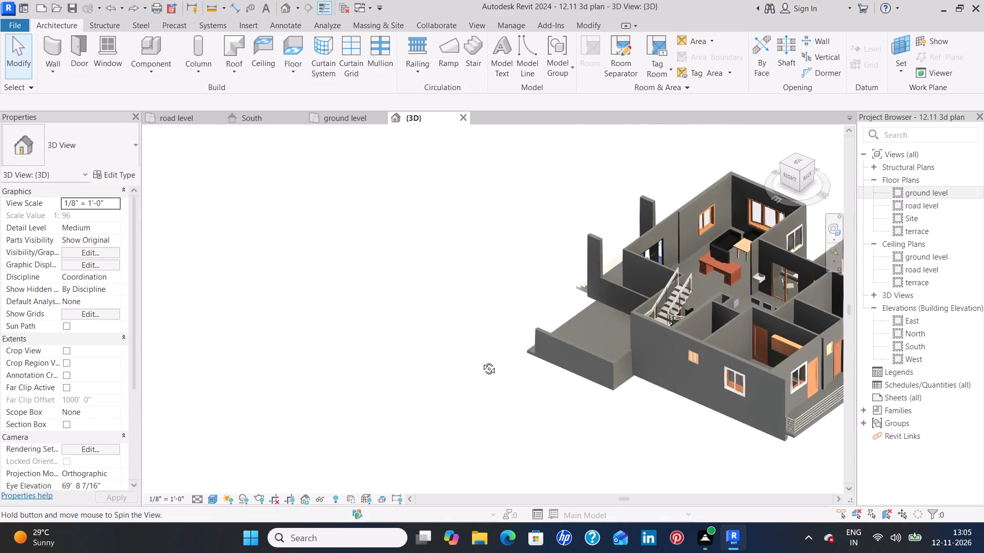
{"action": "middle_click_drag", "start_coordinate": [481, 361], "coordinate": [757, 416], "text": "shift"}
{"action": "middle_click_drag", "start_coordinate": [745, 392], "coordinate": [731, 273], "text": "shift"}
{"action": "middle_click_drag", "start_coordinate": [741, 394], "coordinate": [635, 406]}
{"action": "middle_click_drag", "start_coordinate": [706, 396], "coordinate": [794, 377]}
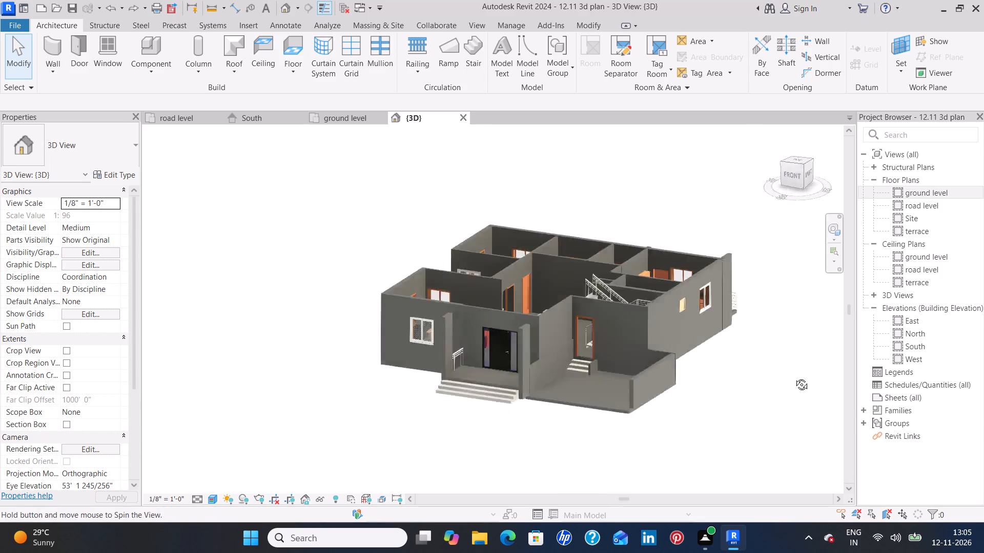
{"action": "middle_click_drag", "start_coordinate": [794, 377], "coordinate": [801, 377]}
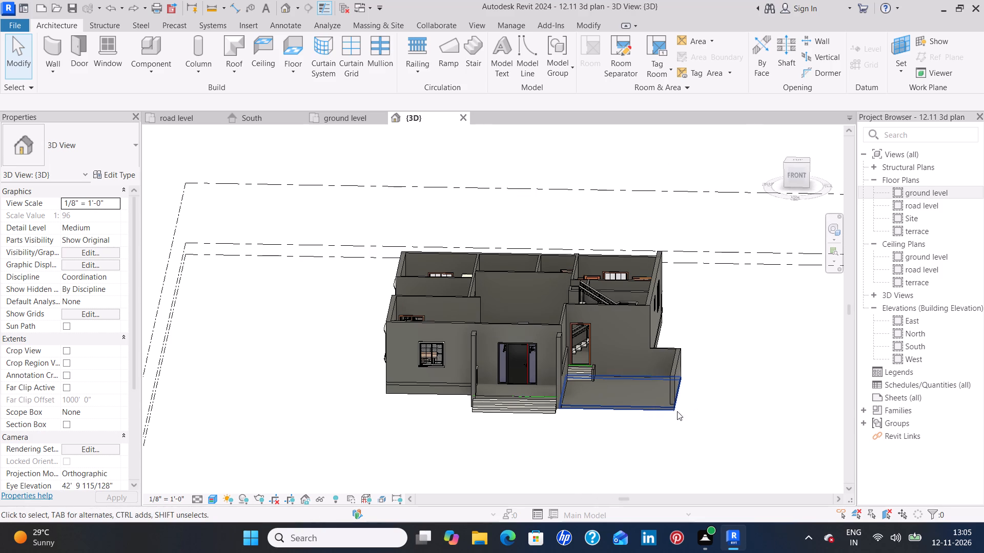
{"action": "middle_click_drag", "start_coordinate": [699, 401], "coordinate": [712, 340], "text": "shift"}
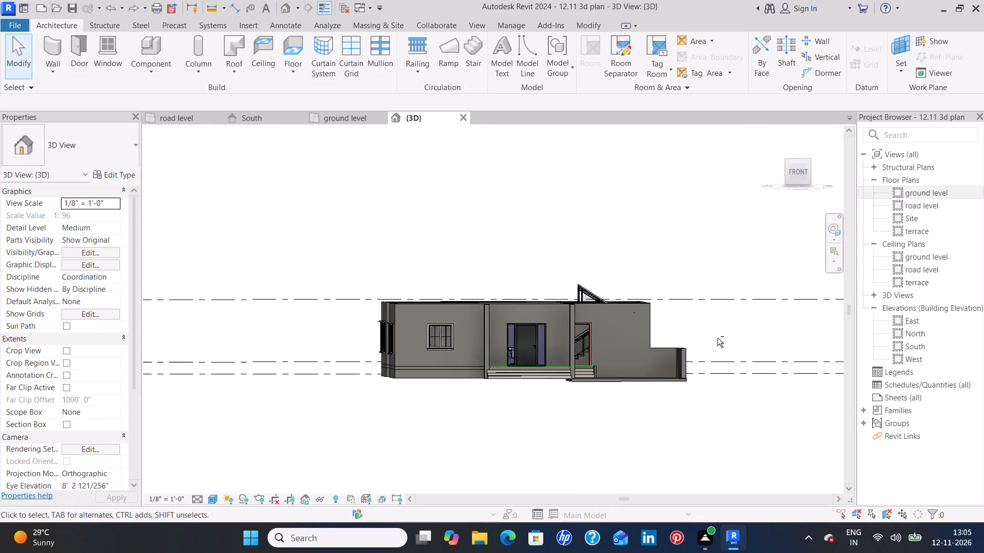
{"action": "middle_click_drag", "start_coordinate": [718, 346], "coordinate": [704, 432], "text": "shift"}
Open the ground level floor plan and examine the modelled layout beside the coloured reference plan.
{"action": "left_click", "coordinate": [355, 119]}
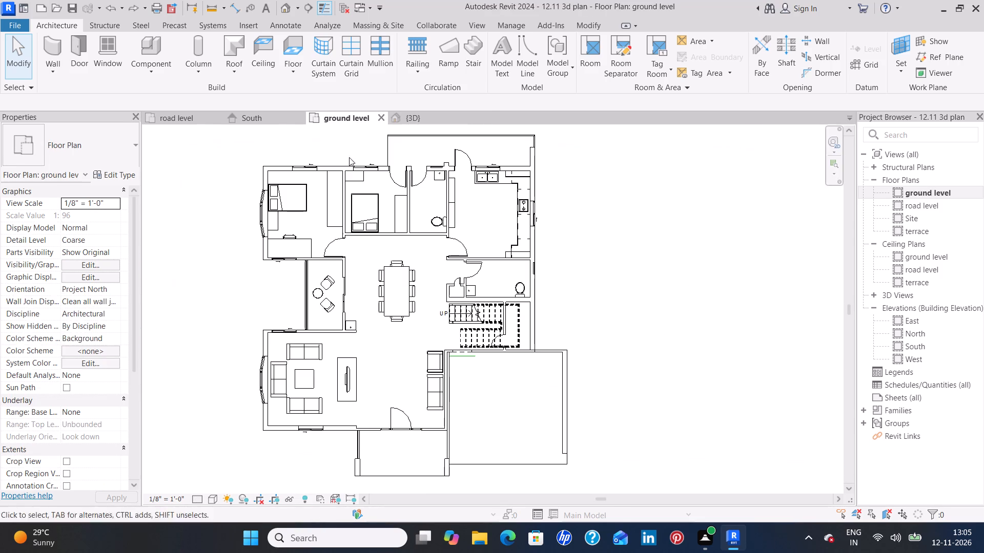
{"action": "scroll", "coordinate": [528, 313], "scroll_direction": "down", "scroll_amount": 4}
{"action": "middle_click_drag", "start_coordinate": [613, 306], "coordinate": [625, 269]}
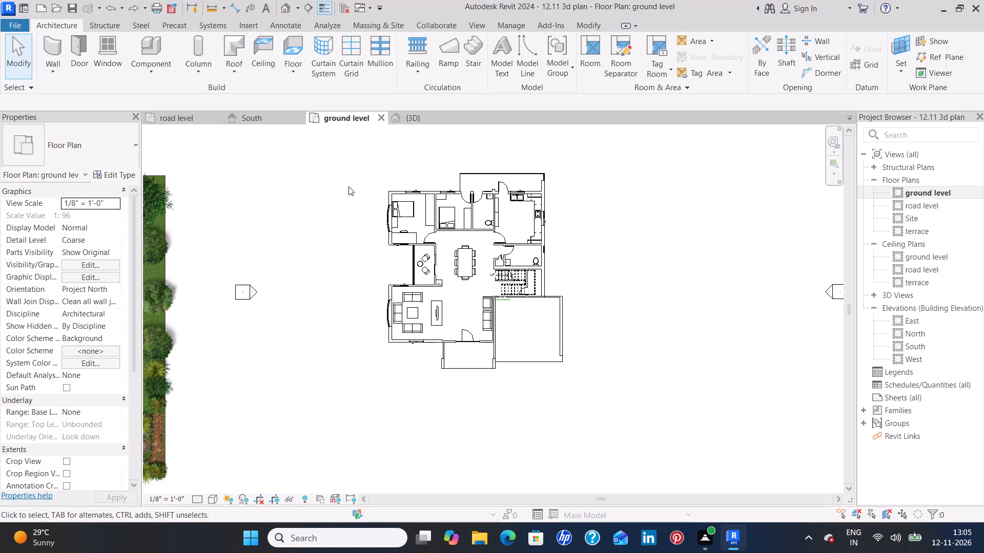
{"action": "scroll", "coordinate": [503, 298], "scroll_direction": "up", "scroll_amount": 4}
{"action": "middle_click_drag", "start_coordinate": [616, 264], "coordinate": [596, 305]}
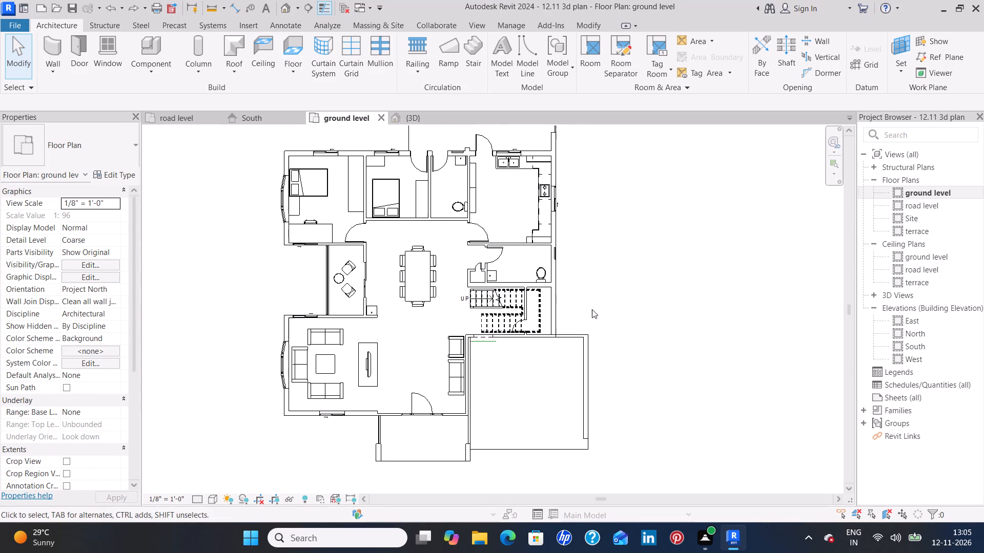
{"action": "middle_click_drag", "start_coordinate": [621, 234], "coordinate": [616, 246]}
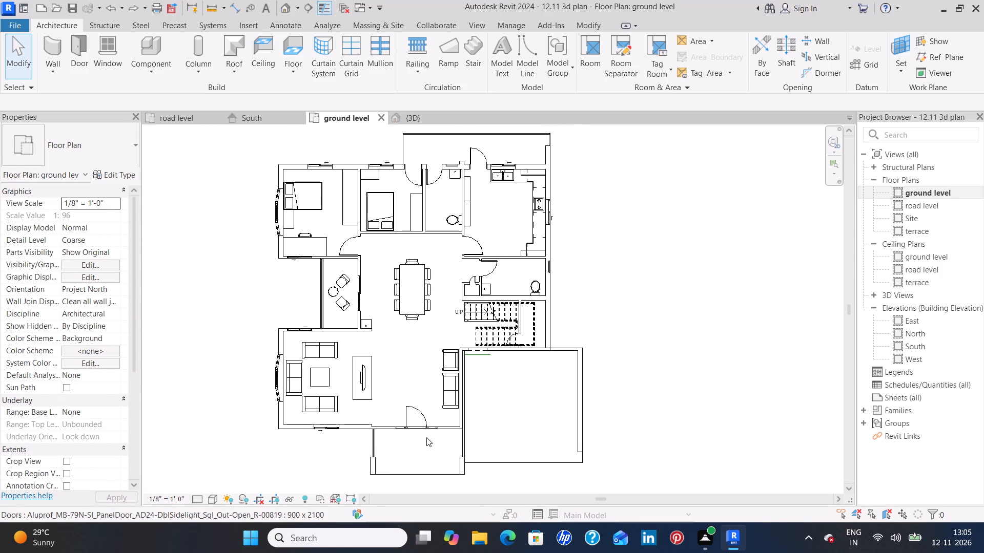
{"action": "scroll", "coordinate": [210, 332], "scroll_direction": "down", "scroll_amount": 4}
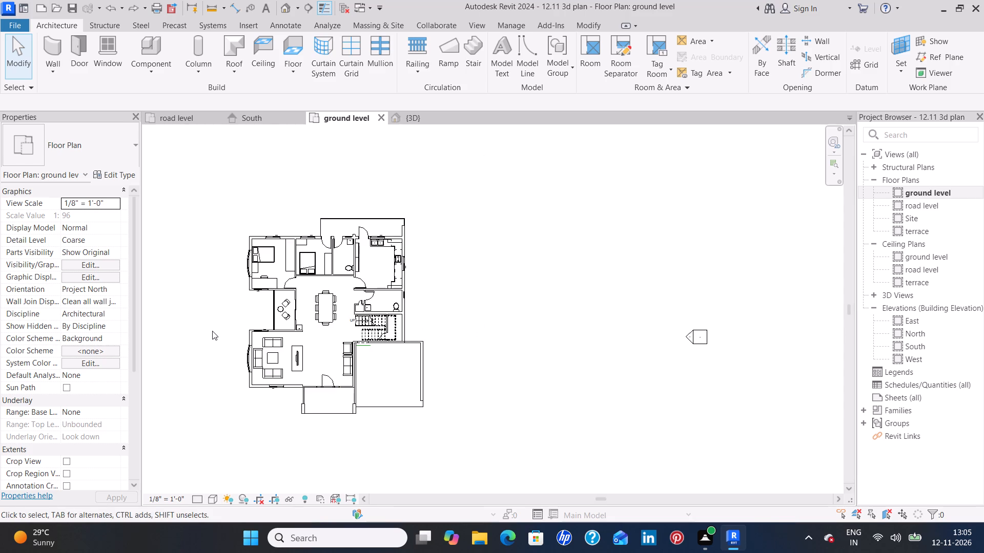
{"action": "middle_click_drag", "start_coordinate": [214, 330], "coordinate": [658, 325]}
{"action": "middle_click_drag", "start_coordinate": [508, 417], "coordinate": [542, 290]}
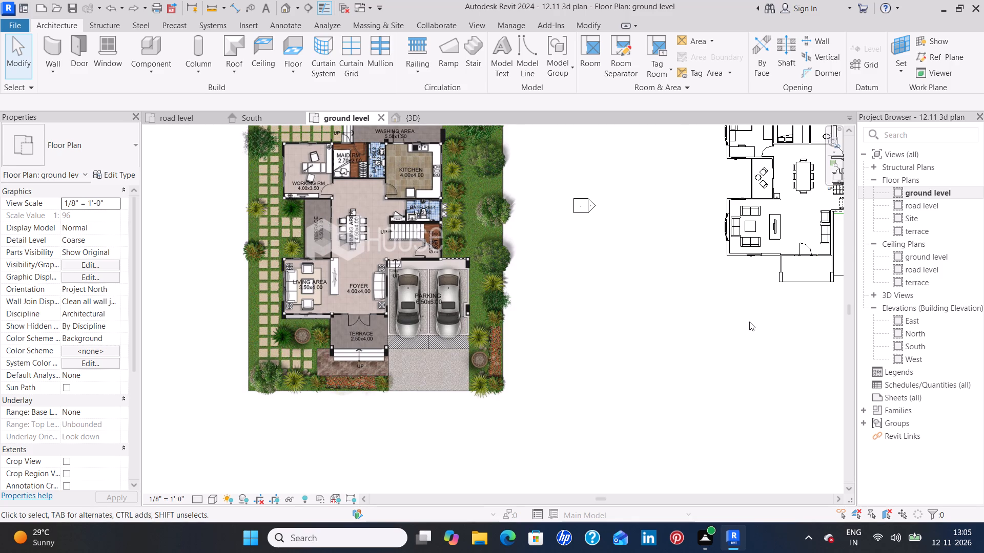
{"action": "middle_click_drag", "start_coordinate": [749, 305], "coordinate": [609, 305]}
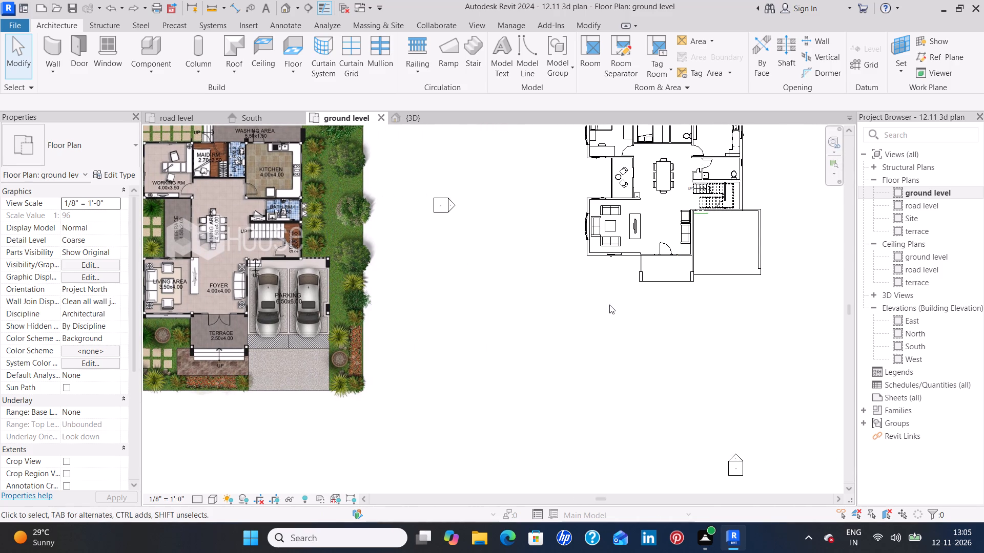
{"action": "middle_click_drag", "start_coordinate": [712, 308], "coordinate": [674, 334]}
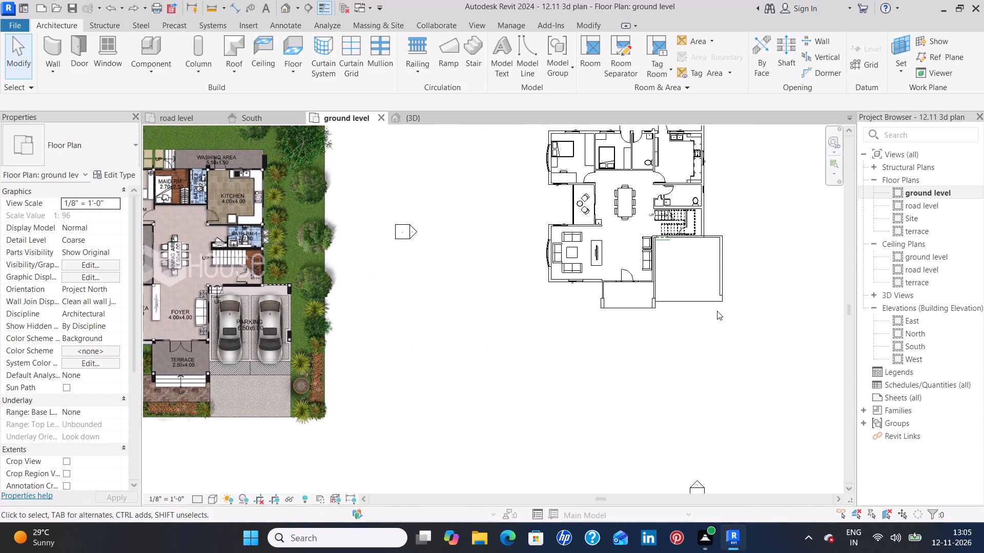
{"action": "middle_click_drag", "start_coordinate": [715, 311], "coordinate": [657, 355]}
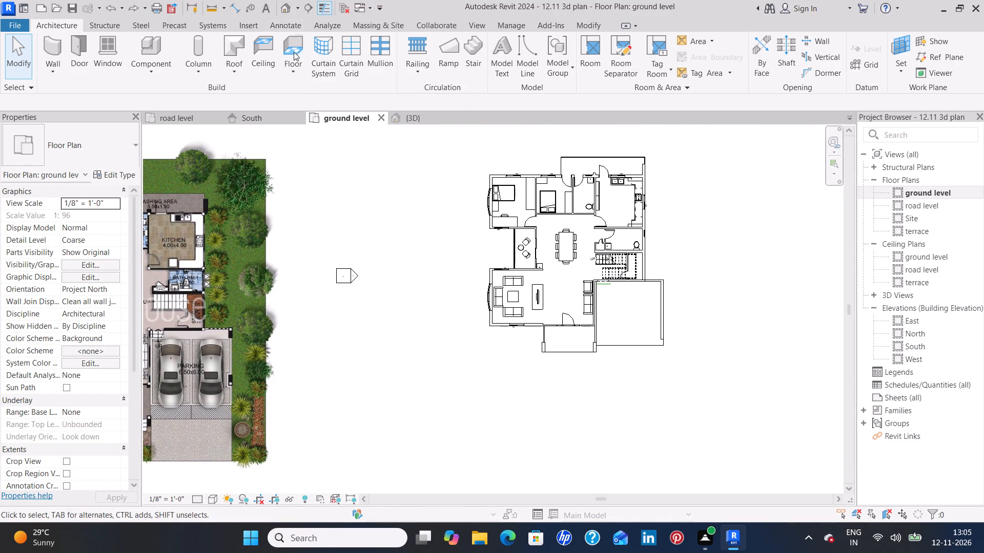
Start a new floor on the terrace level, using a duplicate of the Generic - 6" 2 floor type.
{"action": "left_click", "coordinate": [299, 52]}
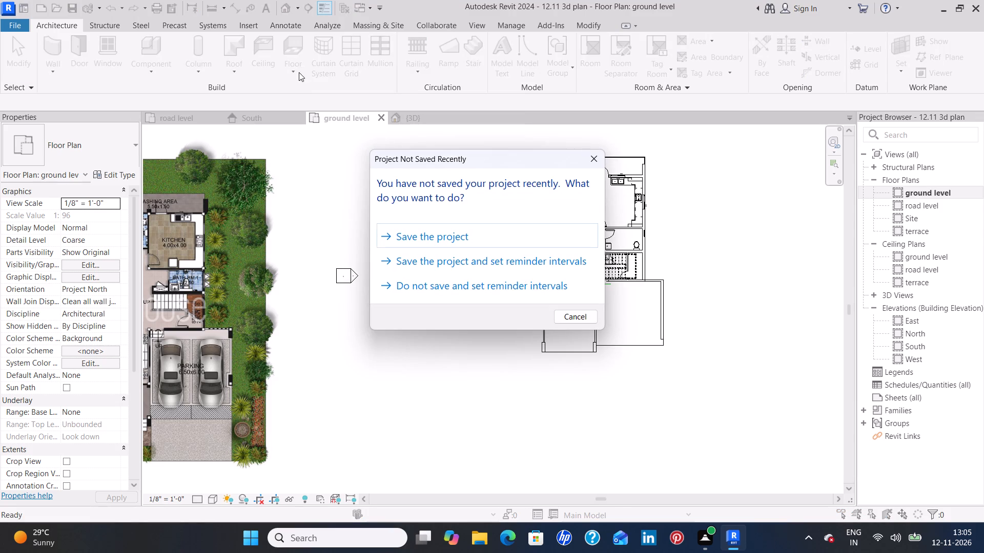
{"action": "left_click", "coordinate": [596, 163]}
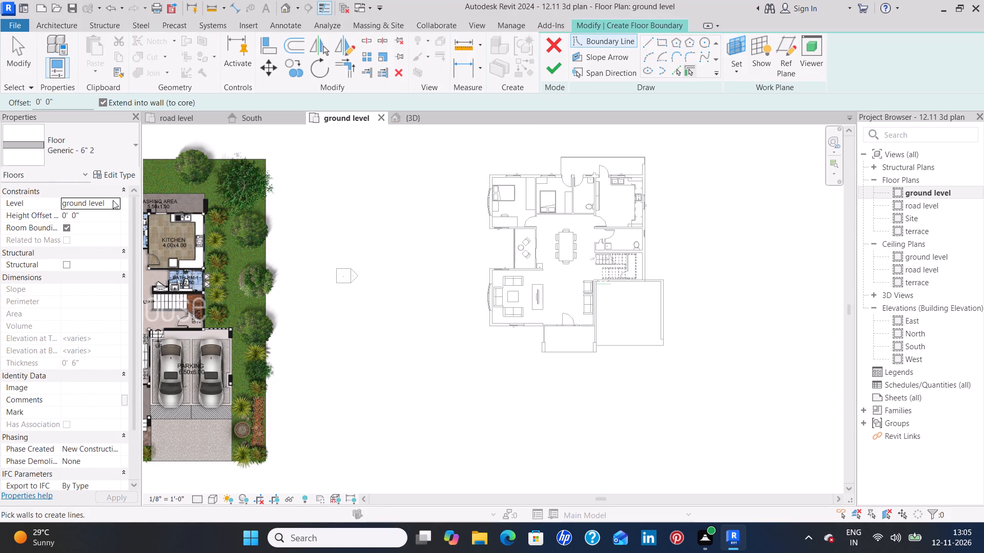
{"action": "left_click", "coordinate": [114, 202]}
{"action": "left_click", "coordinate": [87, 236]}
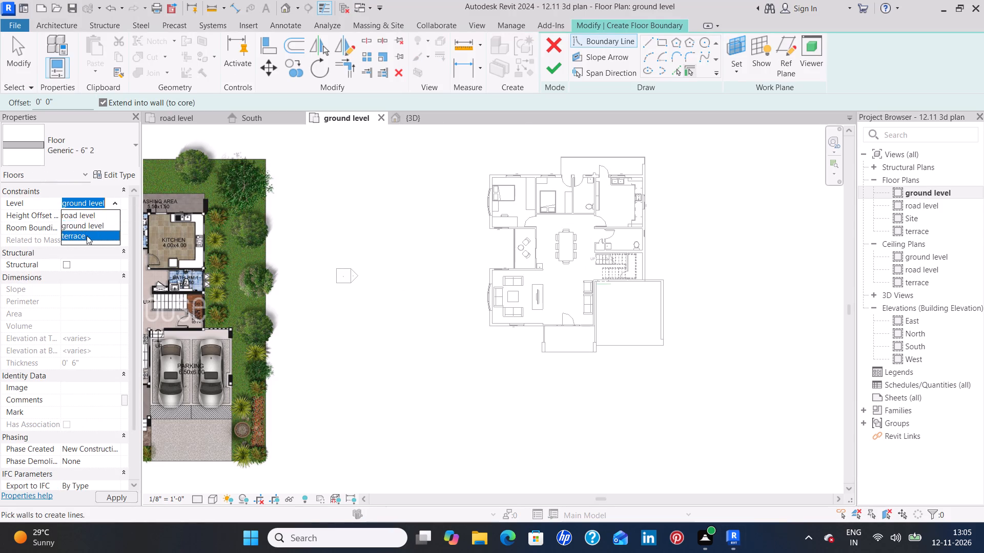
{"action": "left_click", "coordinate": [121, 175]}
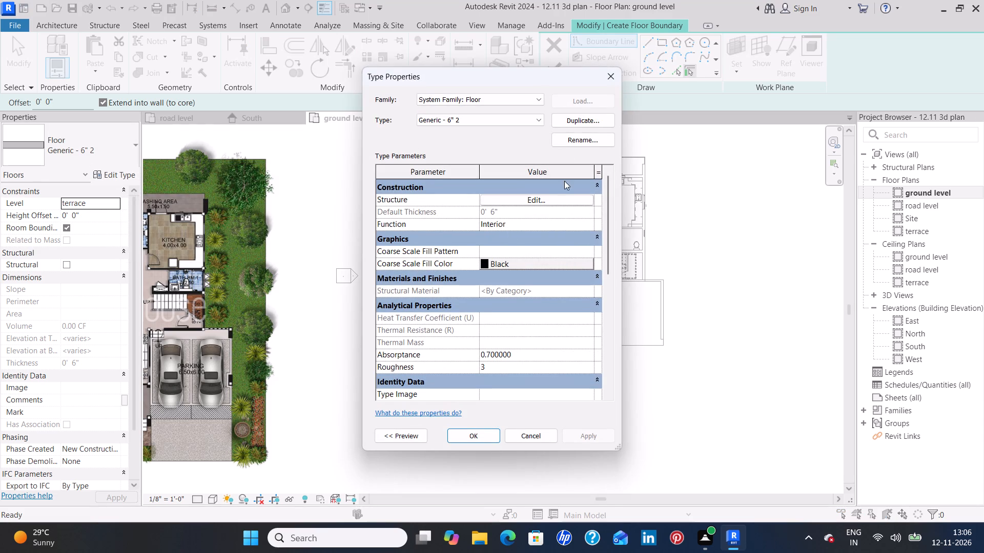
{"action": "left_click", "coordinate": [579, 119]}
{"action": "left_click", "coordinate": [507, 289]}
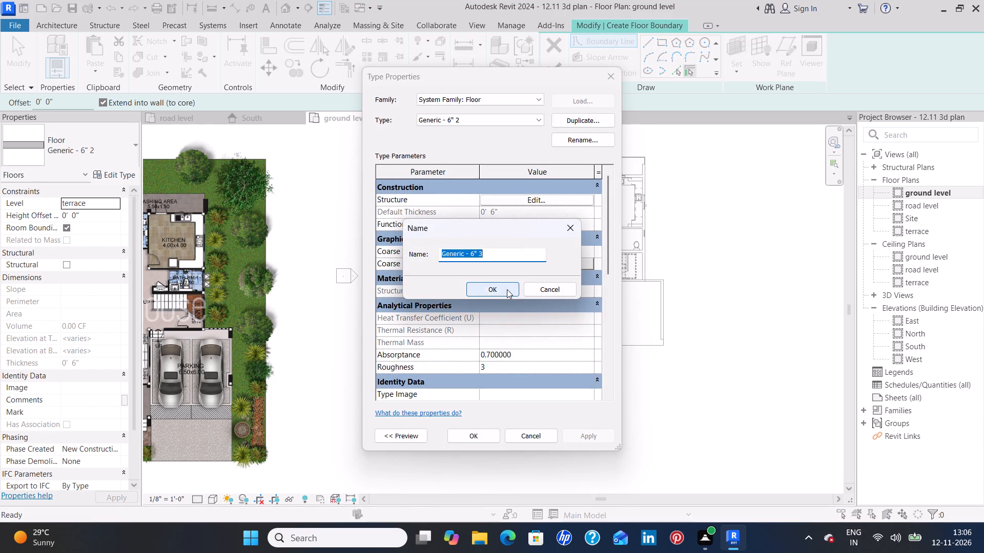
{"action": "left_click", "coordinate": [483, 440]}
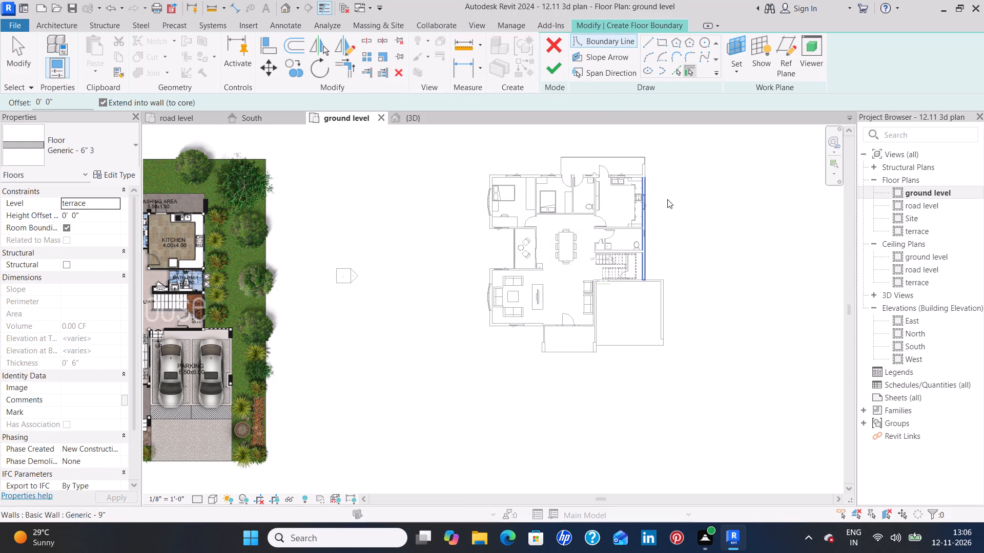
Sketch straight boundary lines about 20' 2" along the rear bedroom wall, out to the rear slab's edge, and about 23' 7" across it.
{"action": "middle_click_drag", "start_coordinate": [657, 212], "coordinate": [559, 294]}
{"action": "middle_click_drag", "start_coordinate": [567, 274], "coordinate": [569, 250]}
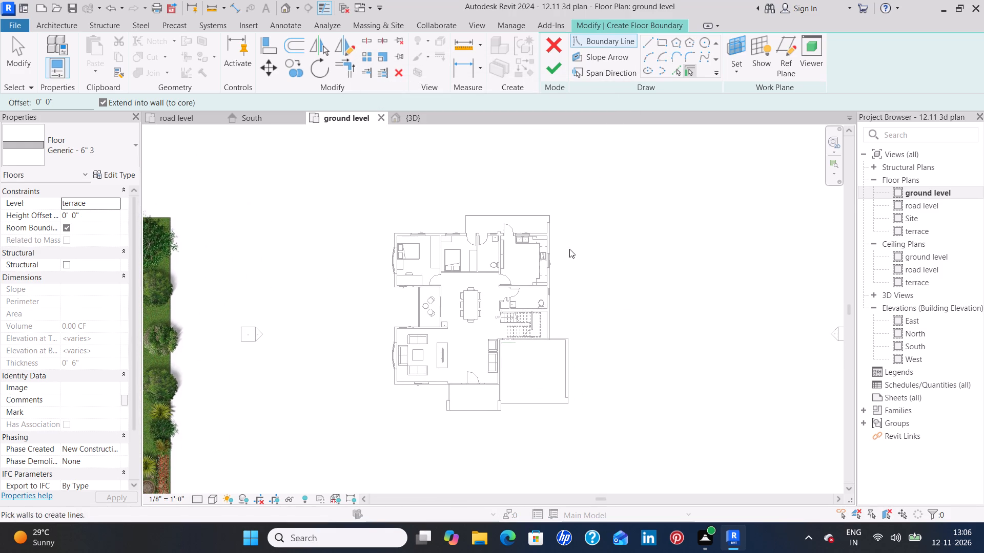
{"action": "scroll", "coordinate": [483, 227], "scroll_direction": "up", "scroll_amount": 3}
{"action": "middle_click_drag", "start_coordinate": [597, 232], "coordinate": [596, 186]}
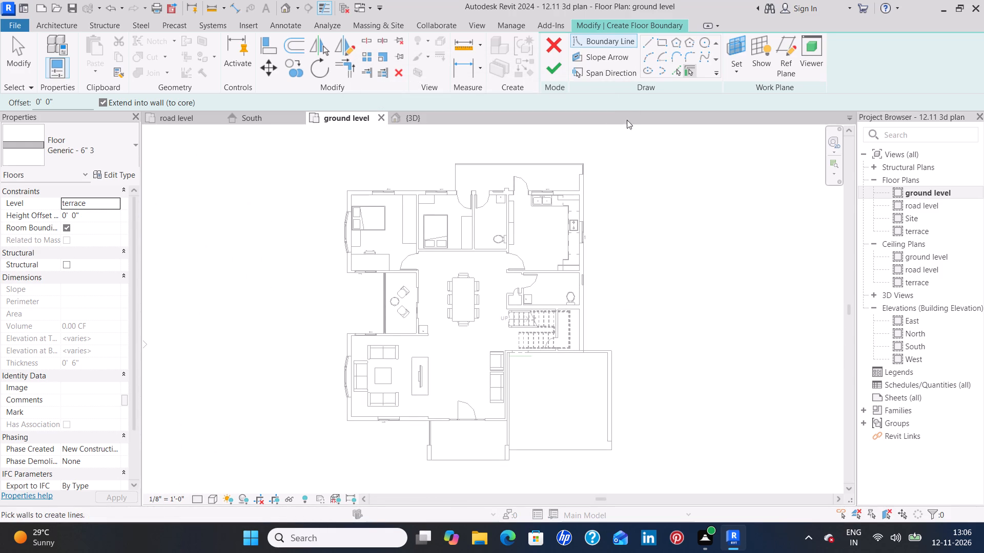
{"action": "left_click", "coordinate": [645, 41]}
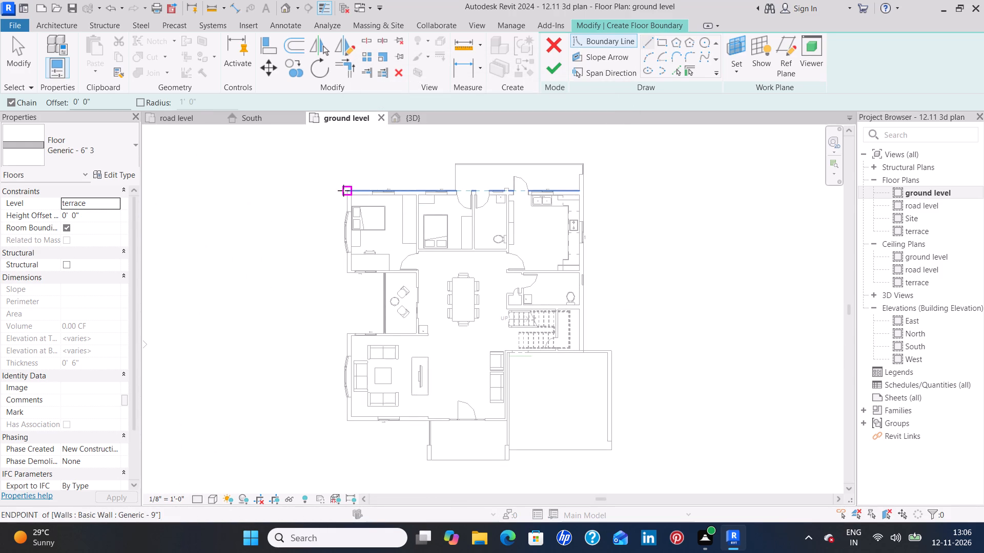
{"action": "left_click", "coordinate": [343, 190]}
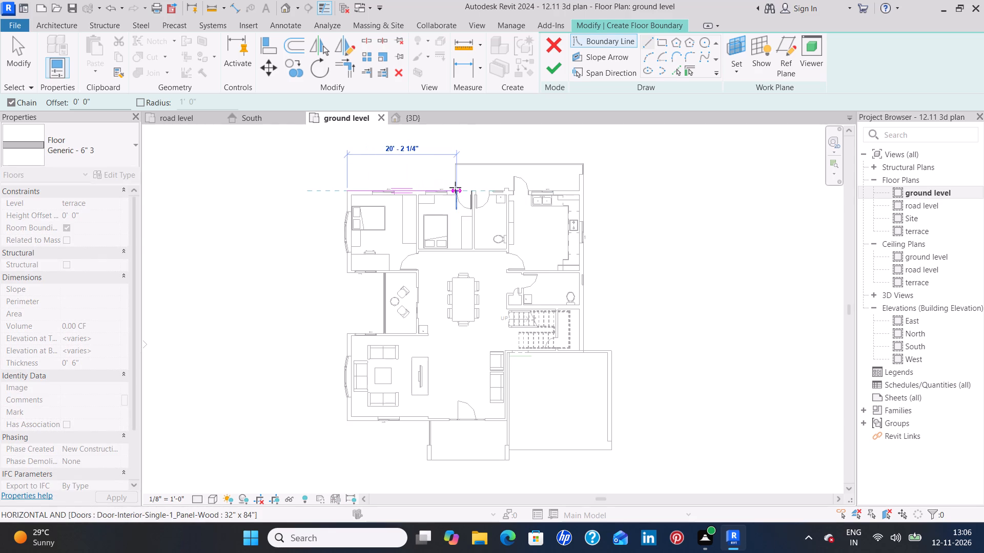
{"action": "scroll", "coordinate": [456, 187], "scroll_direction": "up", "scroll_amount": 13}
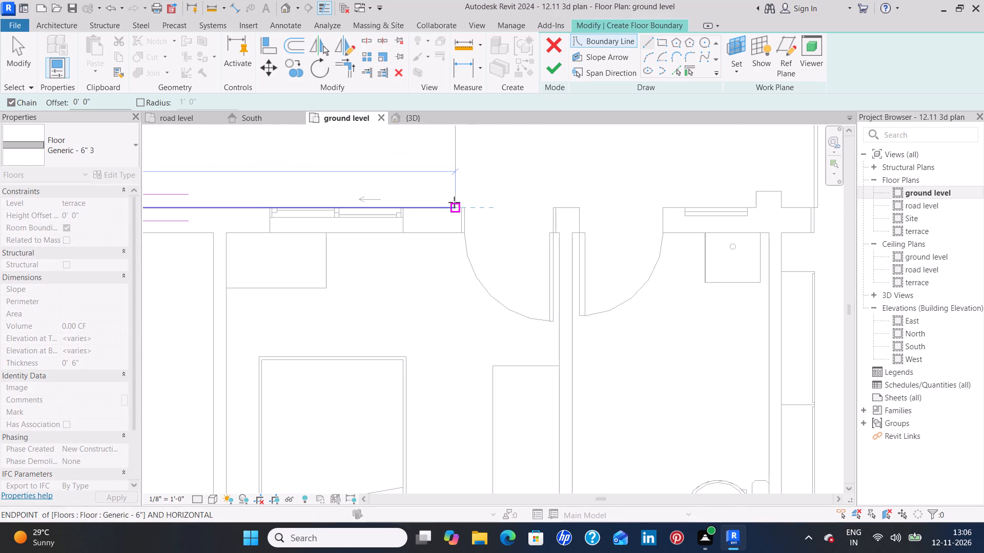
{"action": "left_click", "coordinate": [454, 204]}
{"action": "middle_click_drag", "start_coordinate": [458, 140], "coordinate": [454, 284]}
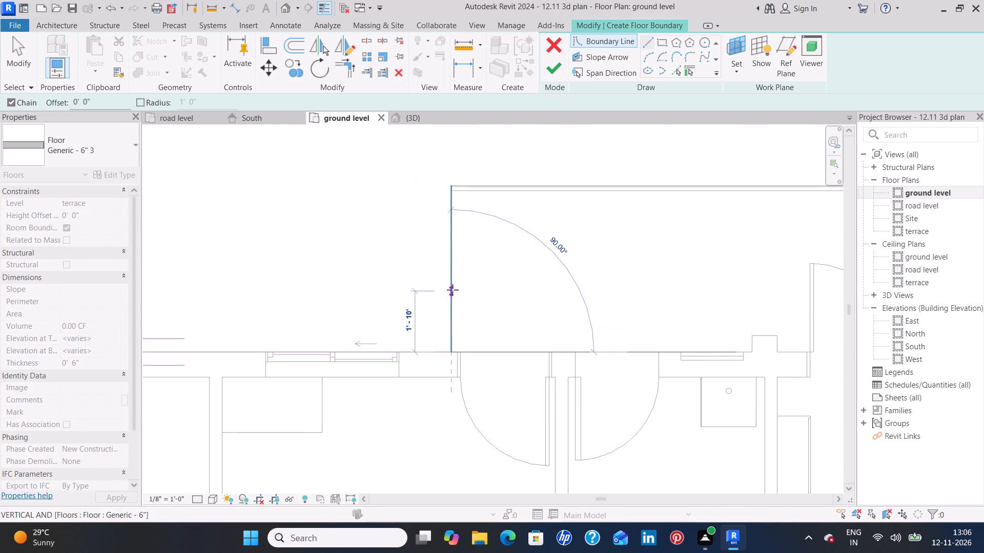
{"action": "left_click", "coordinate": [449, 184]}
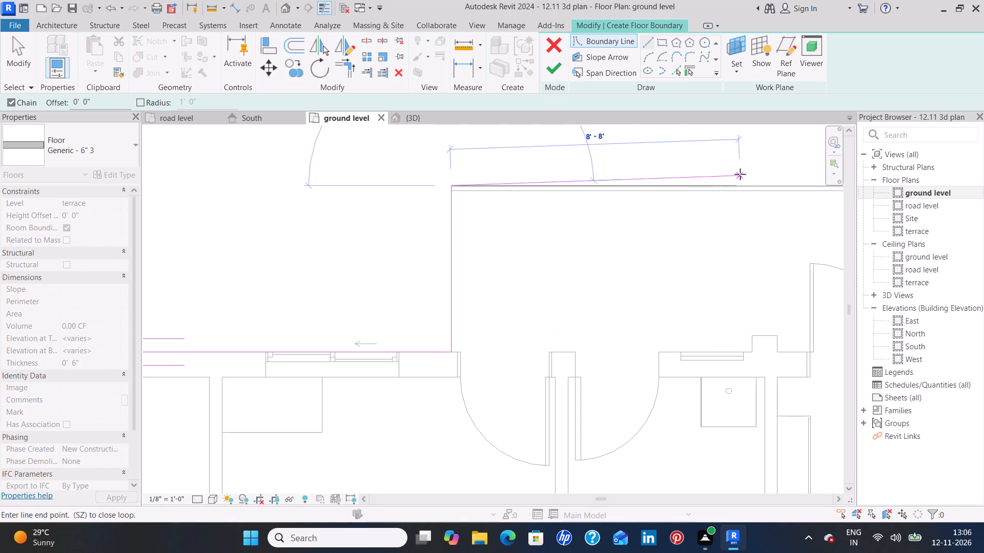
{"action": "middle_click_drag", "start_coordinate": [758, 180], "coordinate": [301, 250]}
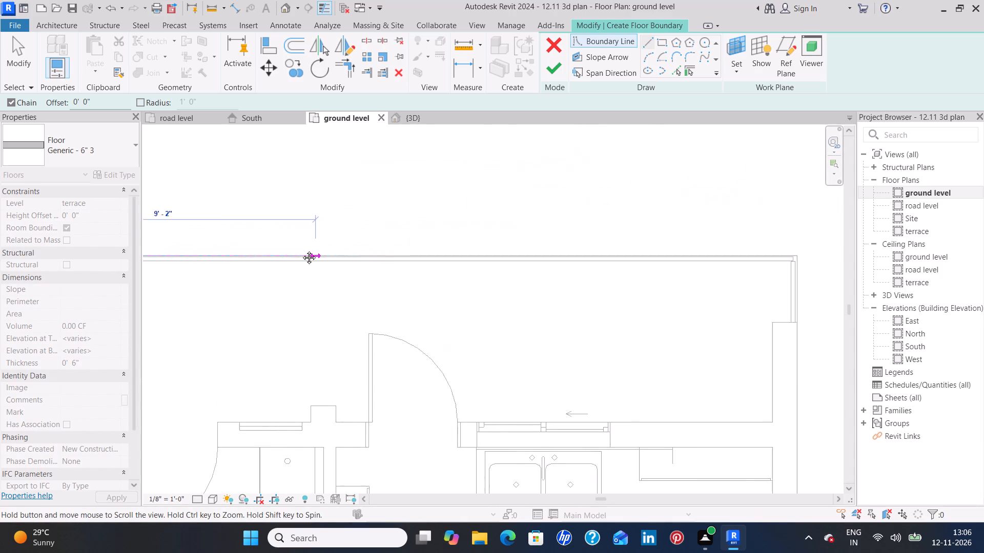
{"action": "middle_click_drag", "start_coordinate": [301, 250], "coordinate": [299, 250]}
{"action": "left_click", "coordinate": [783, 255]}
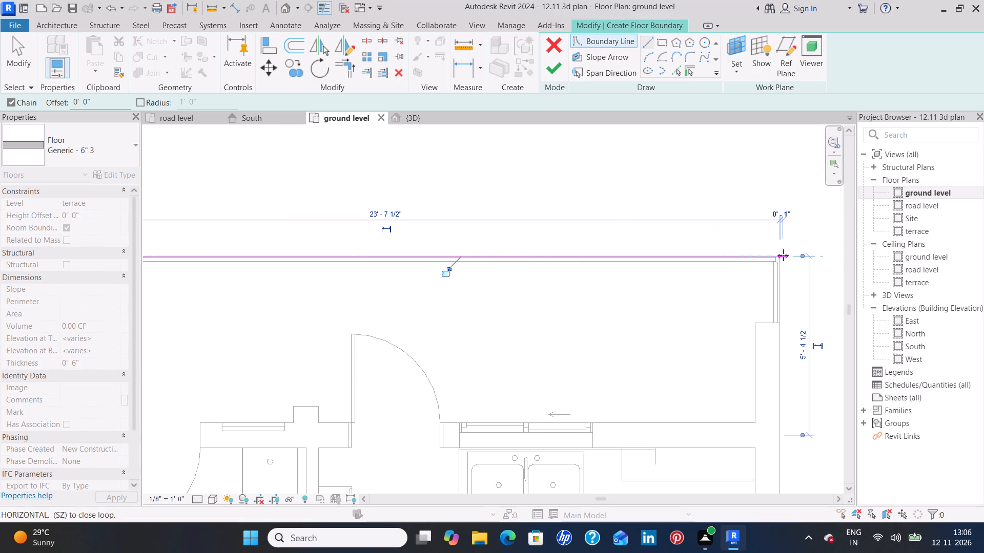
Continue the floor boundary along the outer face of the kitchen, bathroom and staircase side wall to the garage's rear wall.
{"action": "middle_click_drag", "start_coordinate": [774, 416], "coordinate": [766, 244]}
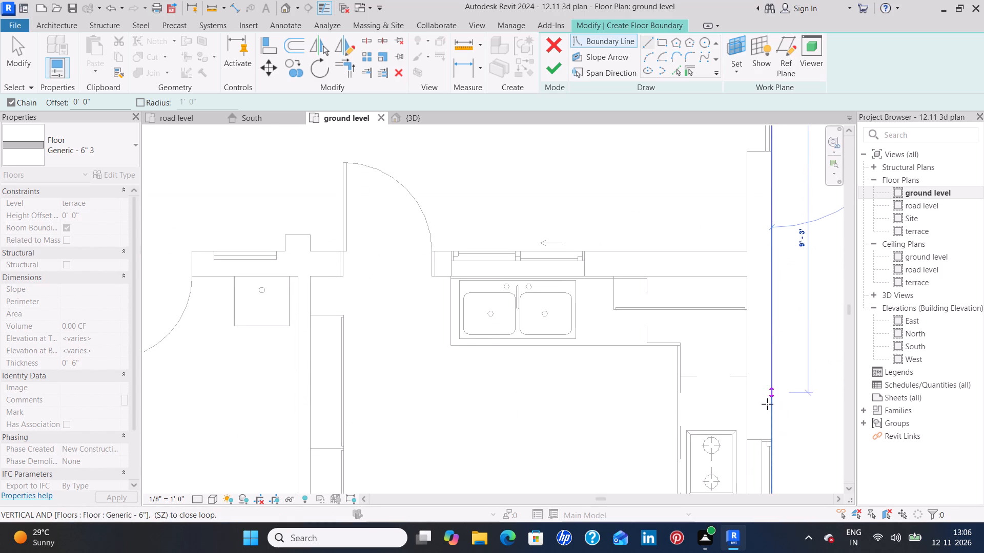
{"action": "middle_click_drag", "start_coordinate": [768, 407], "coordinate": [758, 252]}
{"action": "scroll", "coordinate": [769, 401], "scroll_direction": "down", "scroll_amount": 3}
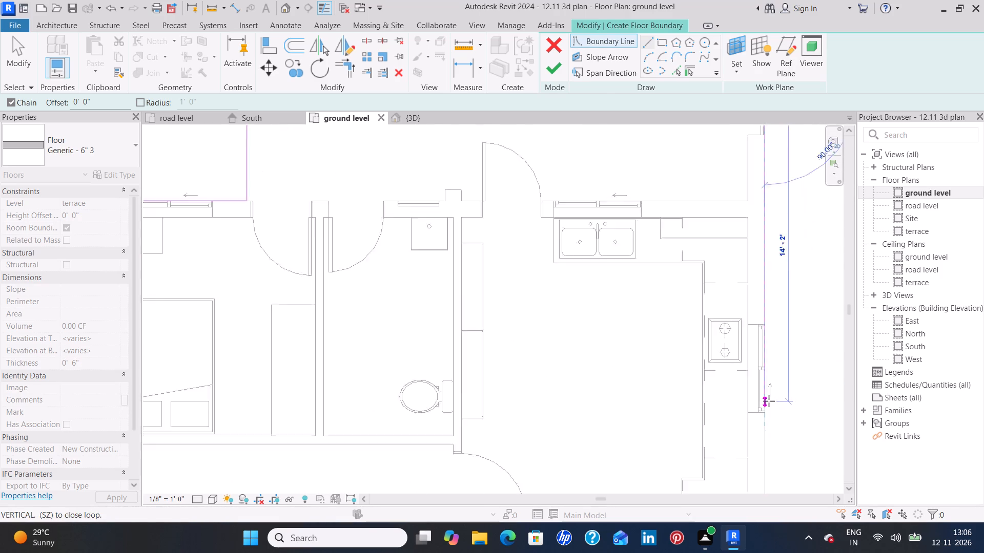
{"action": "scroll", "coordinate": [769, 401], "scroll_direction": "down", "scroll_amount": 1}
{"action": "middle_click_drag", "start_coordinate": [764, 402], "coordinate": [744, 251]}
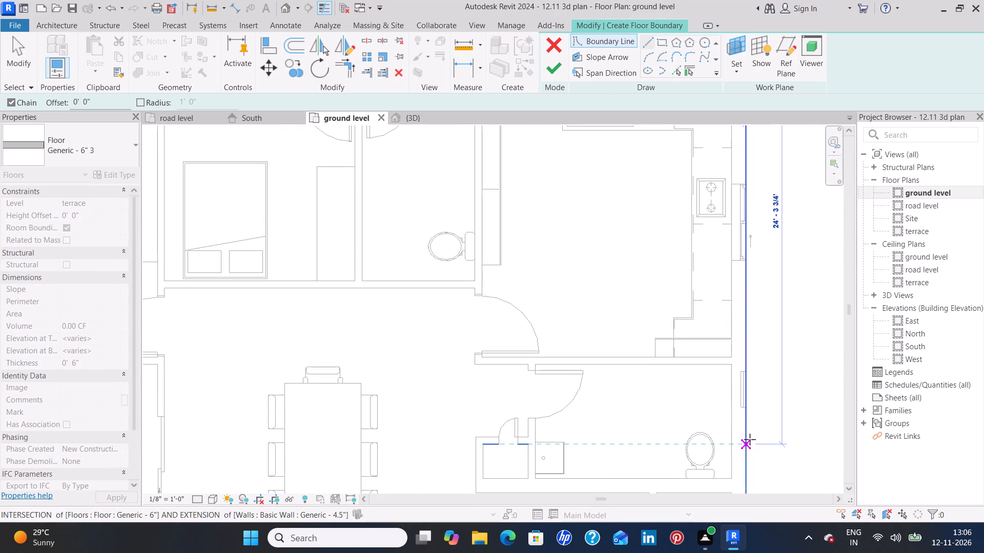
{"action": "middle_click_drag", "start_coordinate": [747, 429], "coordinate": [736, 241]}
{"action": "left_click", "coordinate": [737, 450]}
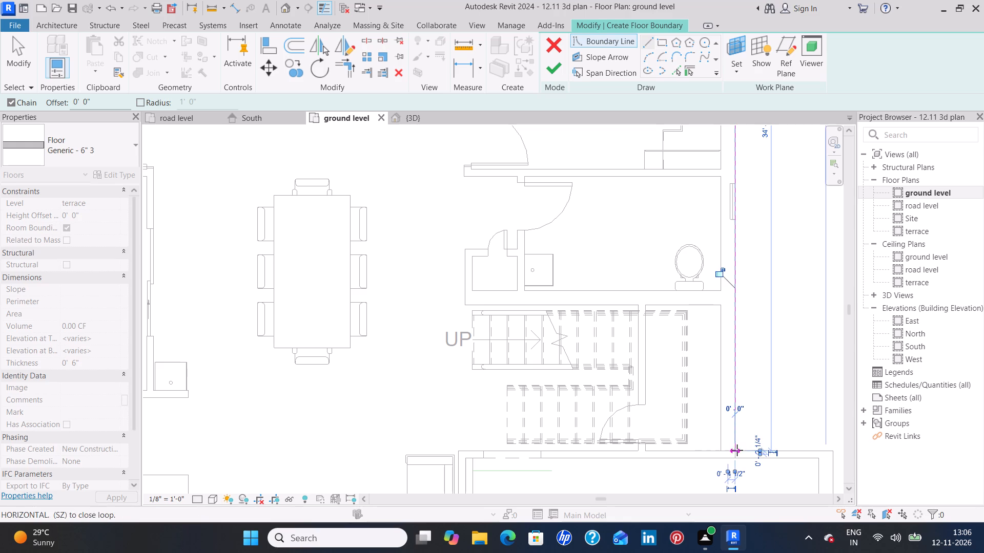
Carry the floor boundary around the garage, about 5' 2" outward, 18' 4 1/2" along its side, and across its front to the porch.
{"action": "middle_click_drag", "start_coordinate": [749, 441], "coordinate": [689, 252]}
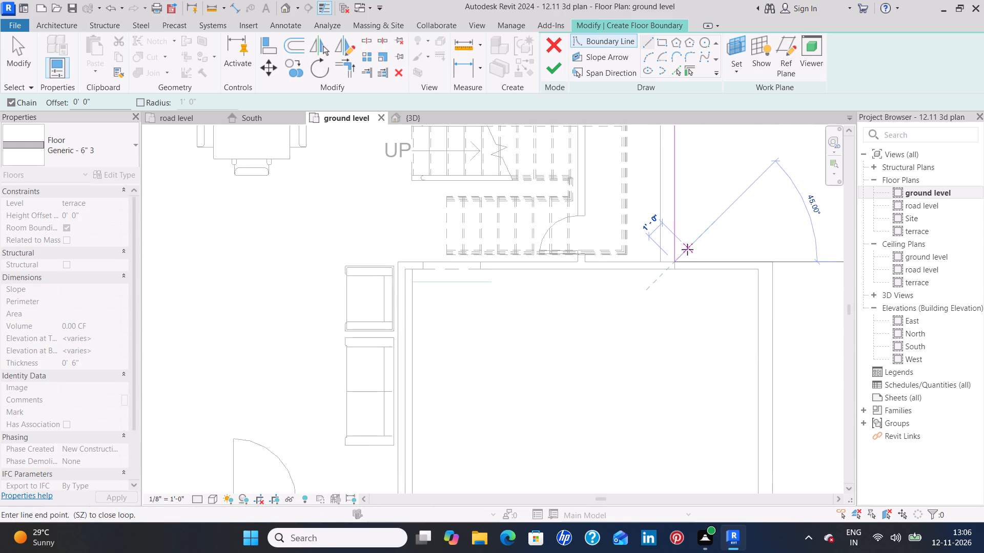
{"action": "scroll", "coordinate": [687, 249], "scroll_direction": "down", "scroll_amount": 5}
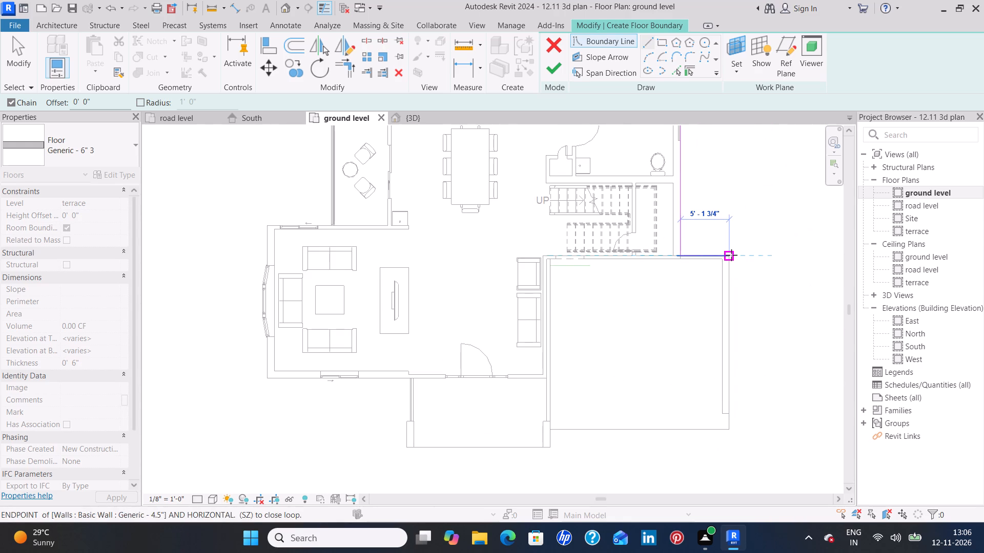
{"action": "left_click", "coordinate": [731, 255]}
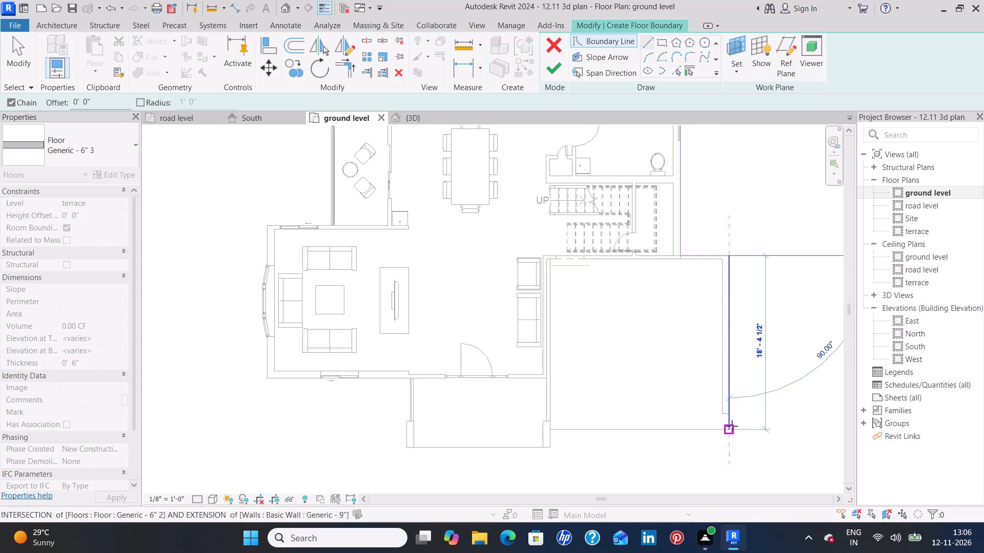
{"action": "left_click", "coordinate": [729, 430]}
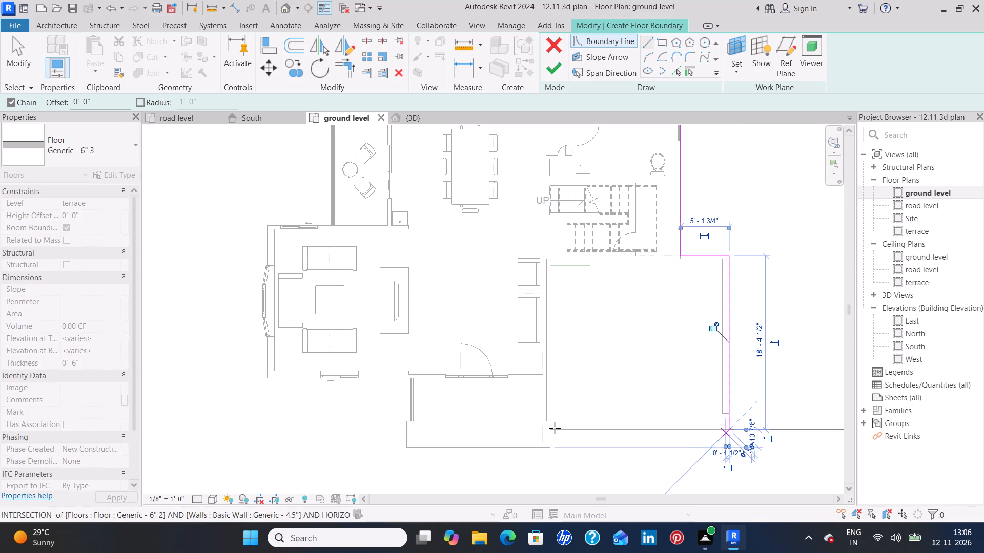
{"action": "left_click", "coordinate": [551, 428]}
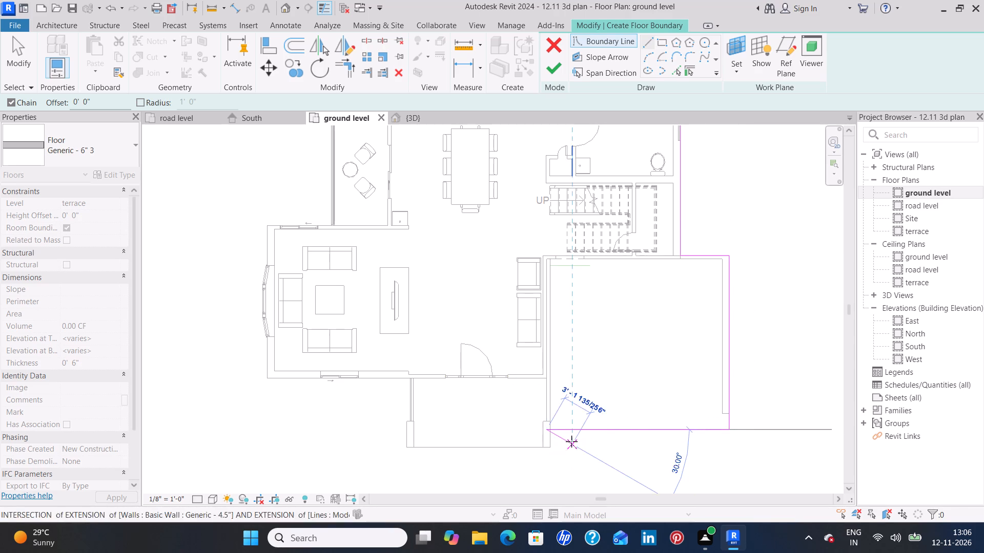
Shorten the garage's front boundary line so its porch end meets the garage-side face of the porch pillar.
{"action": "key", "text": "Escape"}
{"action": "key", "text": "Escape"}
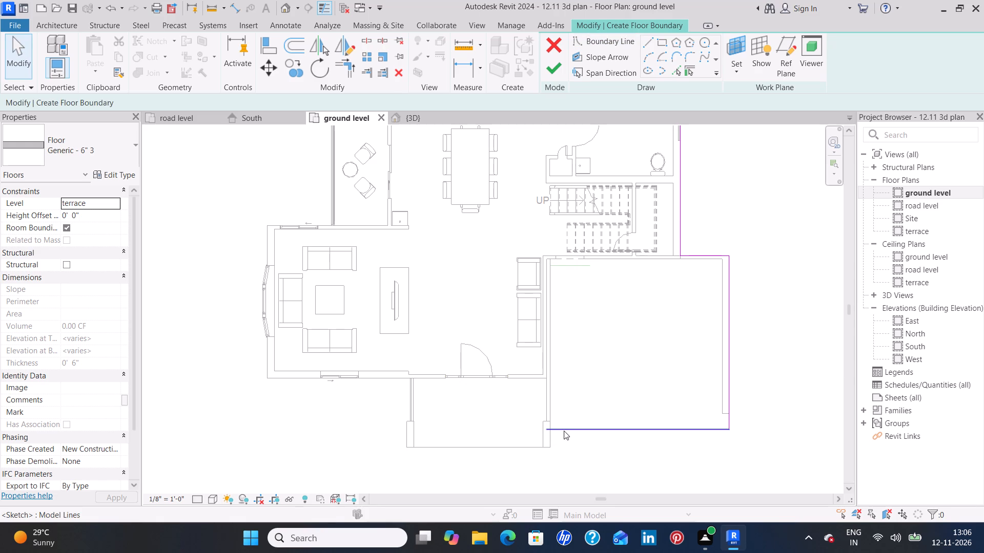
{"action": "left_click", "coordinate": [564, 431]}
{"action": "scroll", "coordinate": [551, 433], "scroll_direction": "up", "scroll_amount": 8}
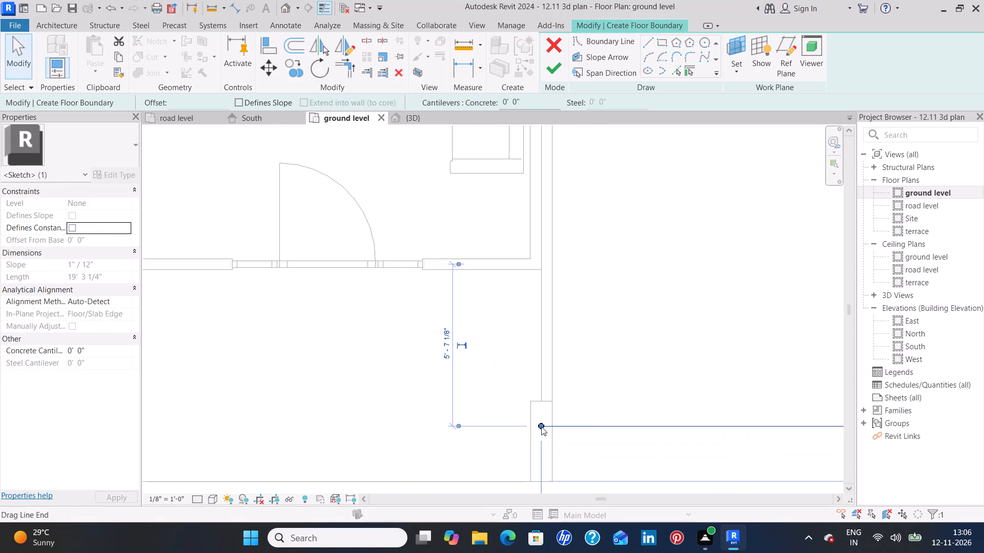
{"action": "left_click_drag", "start_coordinate": [541, 427], "coordinate": [548, 428]}
{"action": "left_click", "coordinate": [629, 369]}
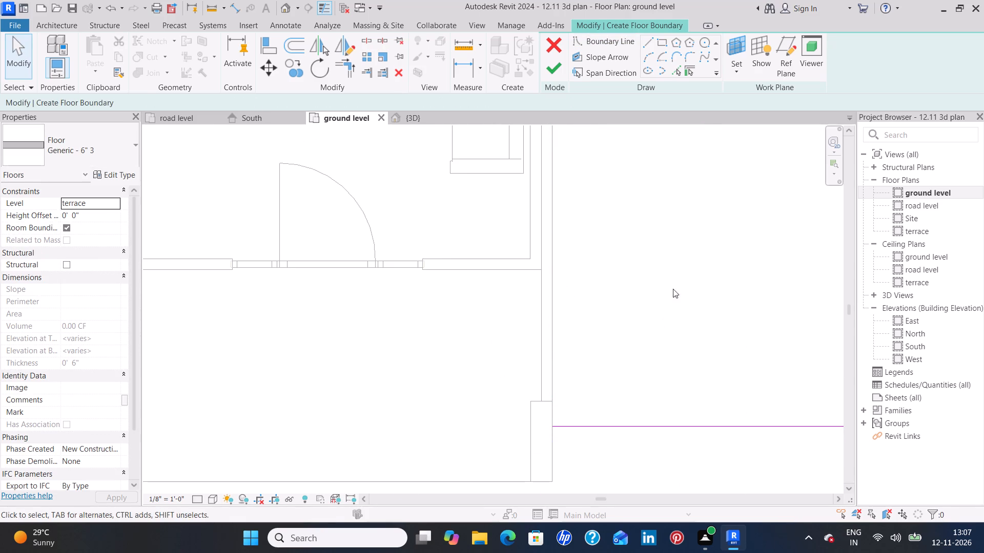
Sketch the boundary around the front porch, about 1' 11" along the pillar, 15' 1 1/2" across the front, and 7' 4" back to the house wall.
{"action": "left_click", "coordinate": [646, 46]}
{"action": "middle_click_drag", "start_coordinate": [606, 331], "coordinate": [600, 300]}
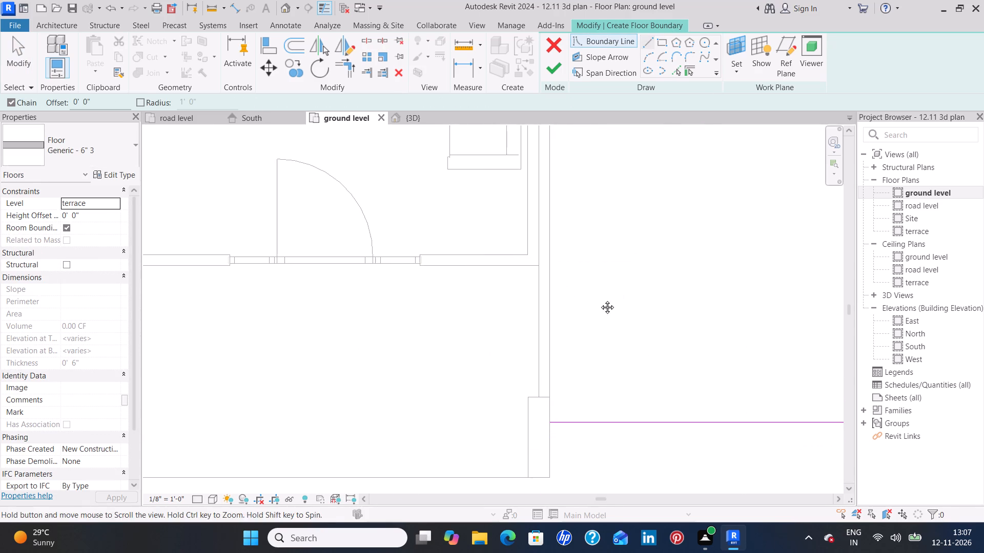
{"action": "middle_click_drag", "start_coordinate": [600, 300], "coordinate": [593, 172]}
{"action": "left_click", "coordinate": [540, 268]}
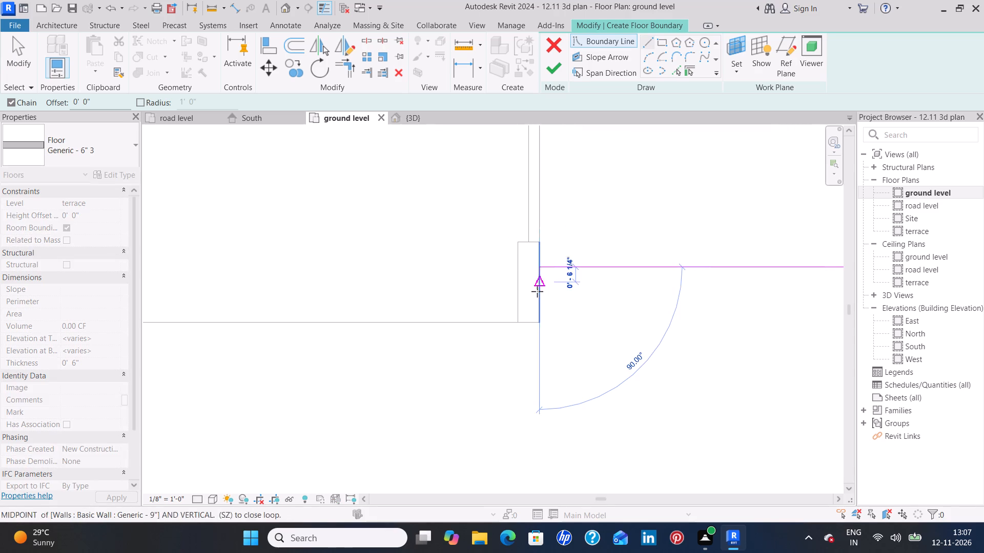
{"action": "left_click", "coordinate": [539, 322]}
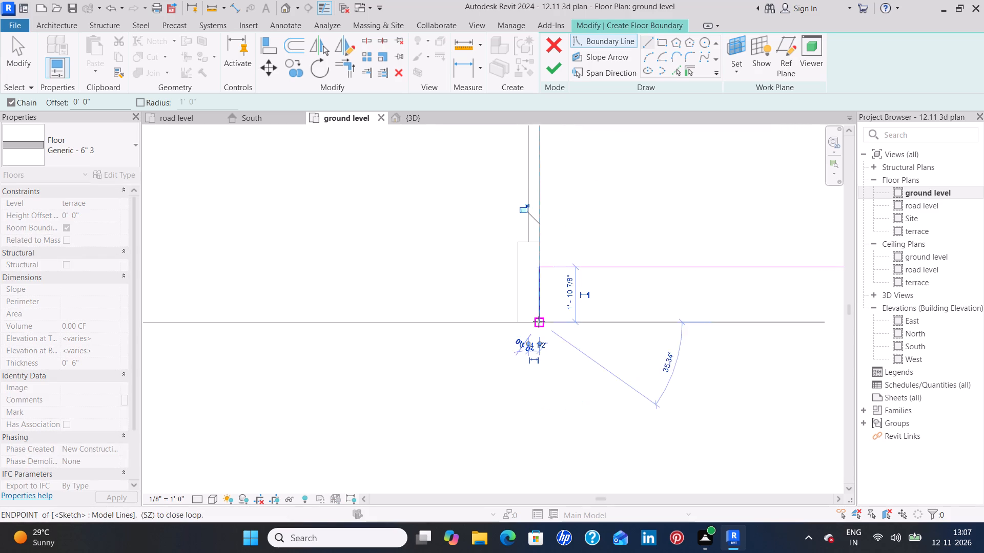
{"action": "middle_click_drag", "start_coordinate": [262, 316], "coordinate": [413, 311]}
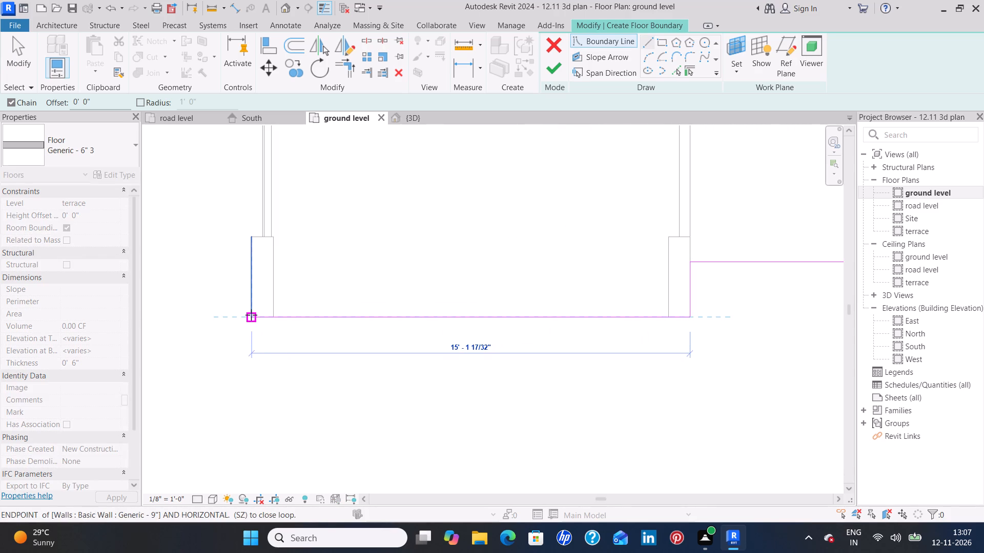
{"action": "left_click_drag", "start_coordinate": [251, 315], "coordinate": [253, 299]}
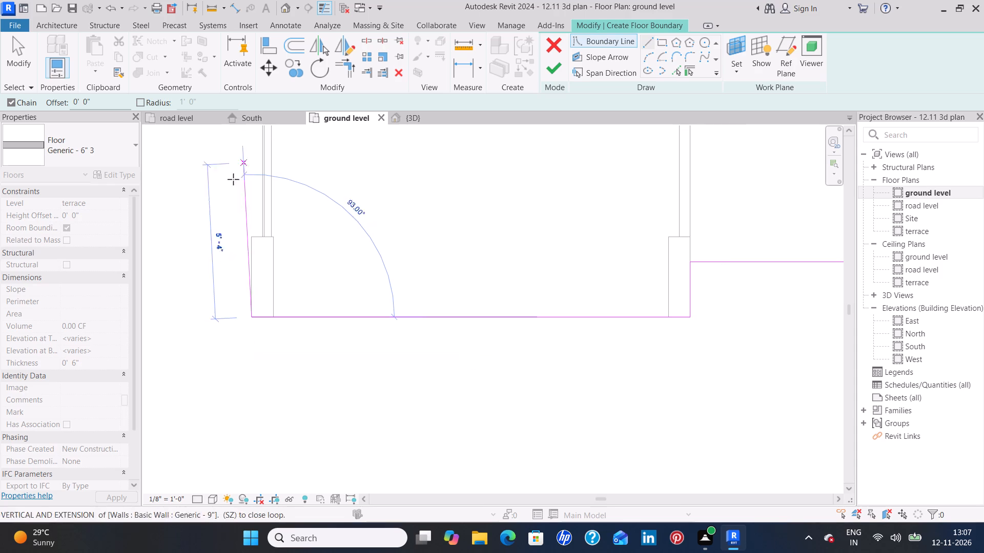
{"action": "middle_click_drag", "start_coordinate": [250, 189], "coordinate": [238, 263]}
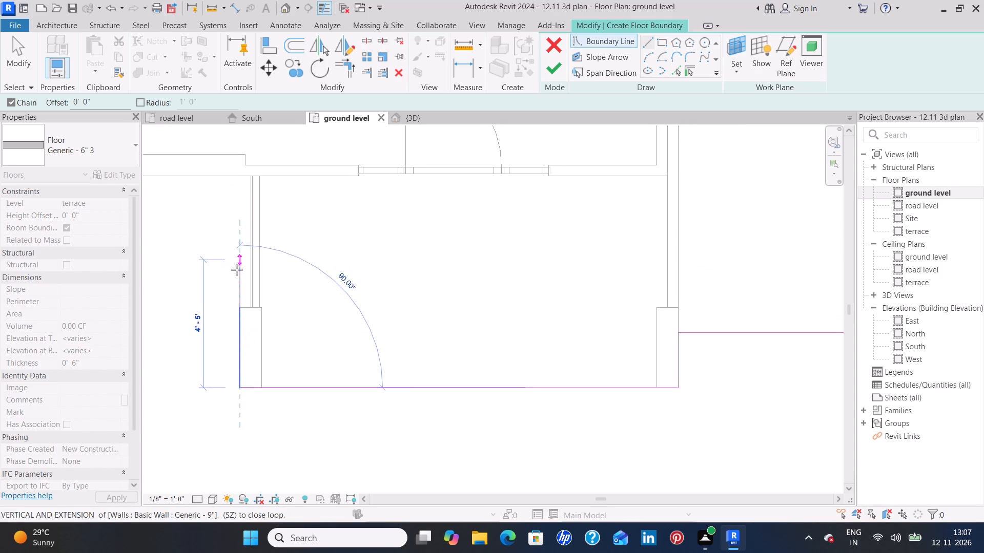
{"action": "left_click", "coordinate": [238, 179]}
Continue the floor boundary along the living room's front wall and 16' 1 1/2" along its side wall to the far corner.
{"action": "middle_click_drag", "start_coordinate": [183, 190], "coordinate": [331, 281]}
{"action": "scroll", "coordinate": [326, 278], "scroll_direction": "down", "scroll_amount": 2}
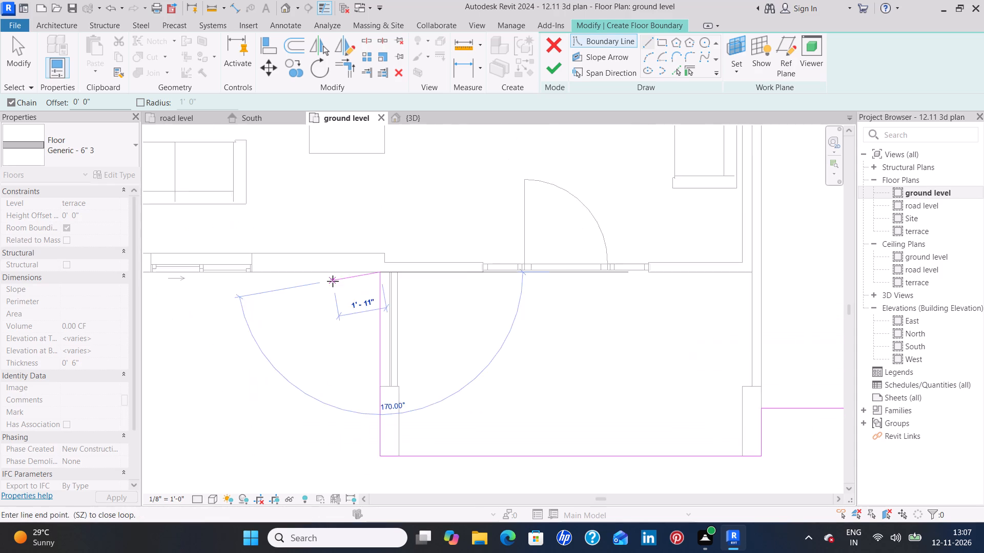
{"action": "scroll", "coordinate": [333, 281], "scroll_direction": "down", "scroll_amount": 3}
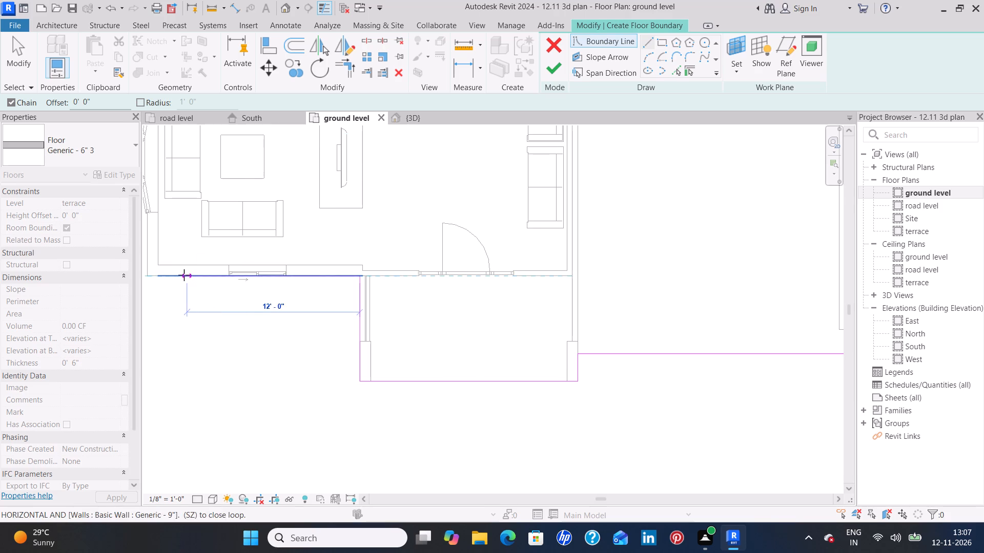
{"action": "middle_click_drag", "start_coordinate": [185, 275], "coordinate": [305, 292]}
{"action": "left_click", "coordinate": [270, 294]}
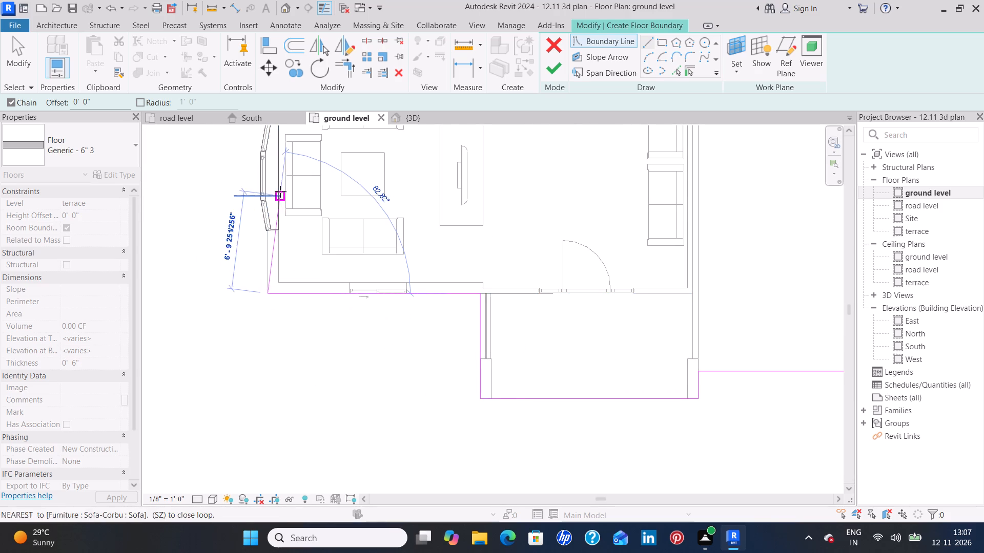
{"action": "middle_click_drag", "start_coordinate": [265, 184], "coordinate": [247, 328]}
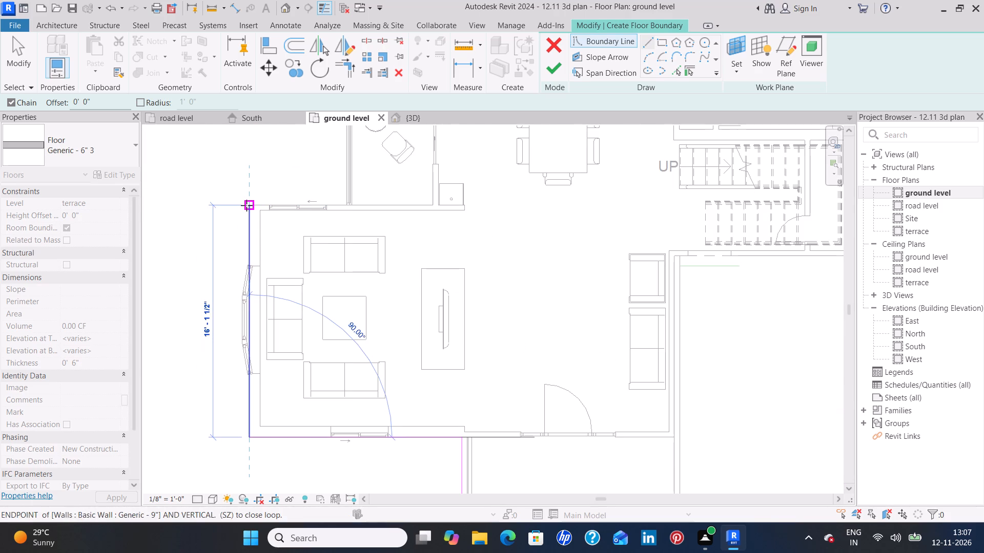
{"action": "left_click", "coordinate": [247, 205]}
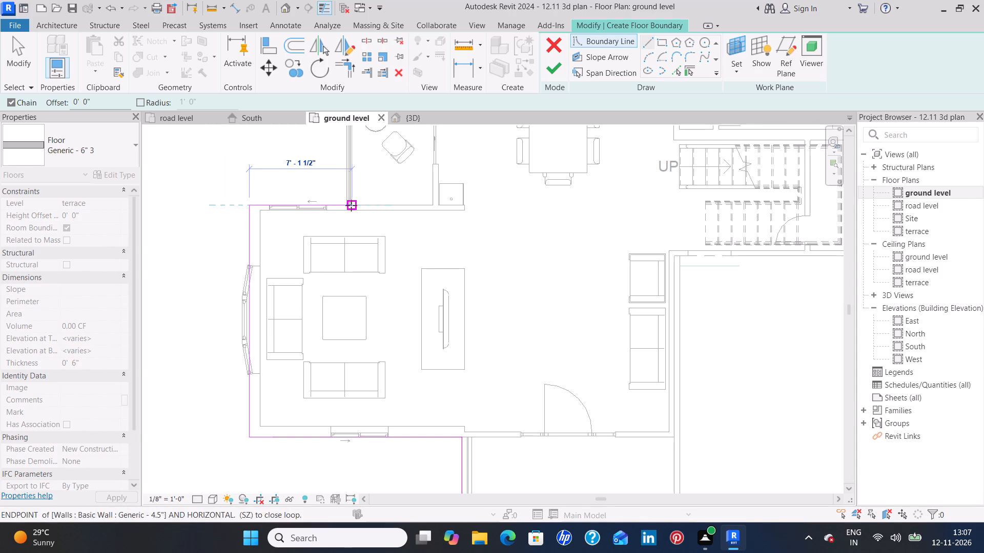
Run the floor boundary along the living room's back wall to the sit-out, and follow the sit-out's outer edge to the bedroom wall.
{"action": "scroll", "coordinate": [343, 205], "scroll_direction": "up", "scroll_amount": 8}
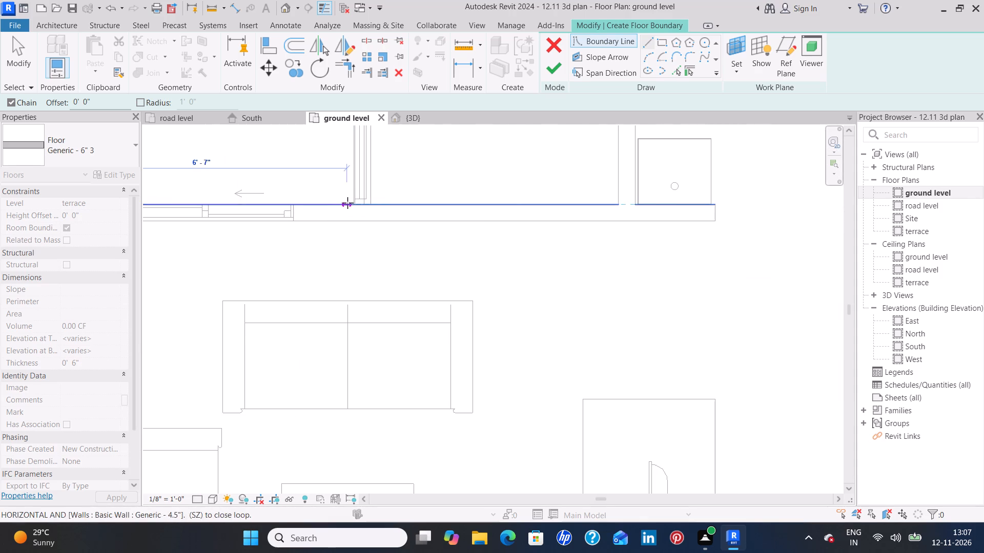
{"action": "scroll", "coordinate": [352, 207], "scroll_direction": "up", "scroll_amount": 5}
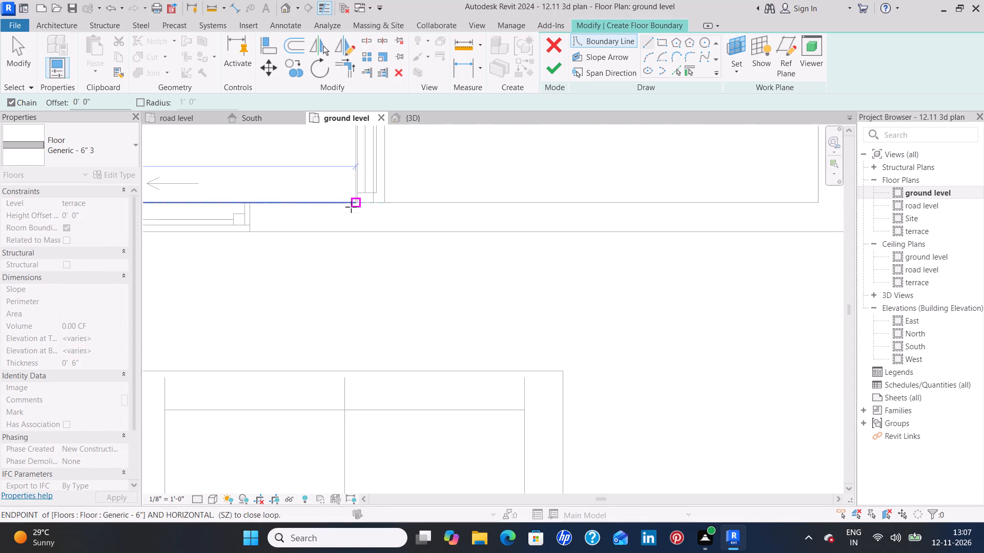
{"action": "scroll", "coordinate": [351, 207], "scroll_direction": "up", "scroll_amount": 3}
{"action": "left_click", "coordinate": [358, 198]}
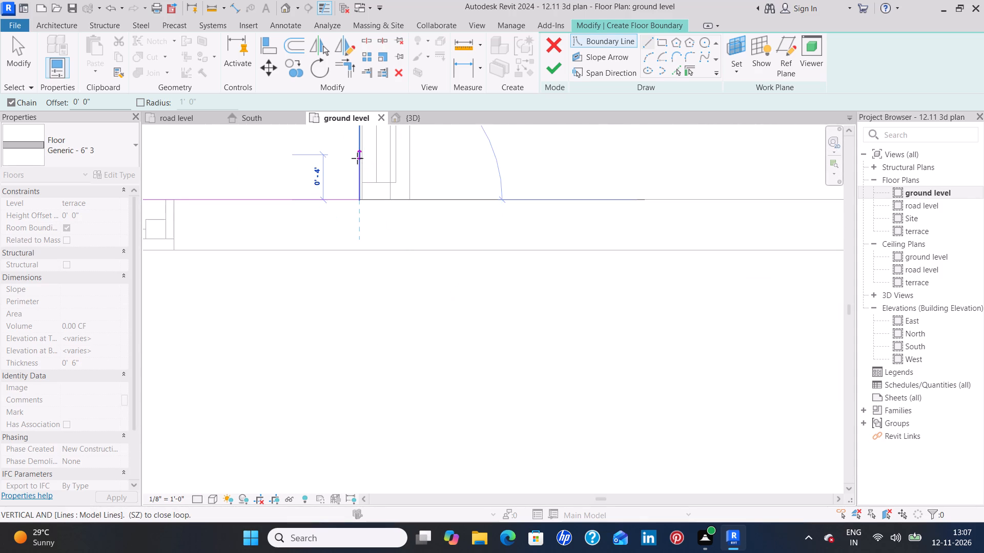
{"action": "middle_click_drag", "start_coordinate": [355, 171], "coordinate": [352, 328]}
{"action": "middle_click_drag", "start_coordinate": [350, 152], "coordinate": [335, 314]}
{"action": "middle_click_drag", "start_coordinate": [337, 143], "coordinate": [334, 342]}
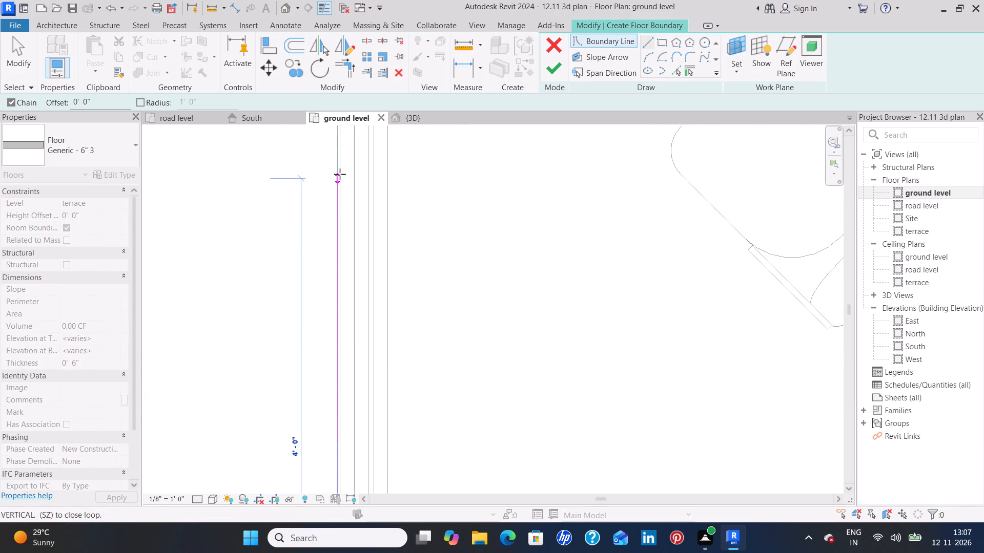
{"action": "middle_click_drag", "start_coordinate": [339, 177], "coordinate": [319, 372]}
{"action": "scroll", "coordinate": [315, 185], "scroll_direction": "down", "scroll_amount": 5}
{"action": "middle_click_drag", "start_coordinate": [305, 163], "coordinate": [304, 353]}
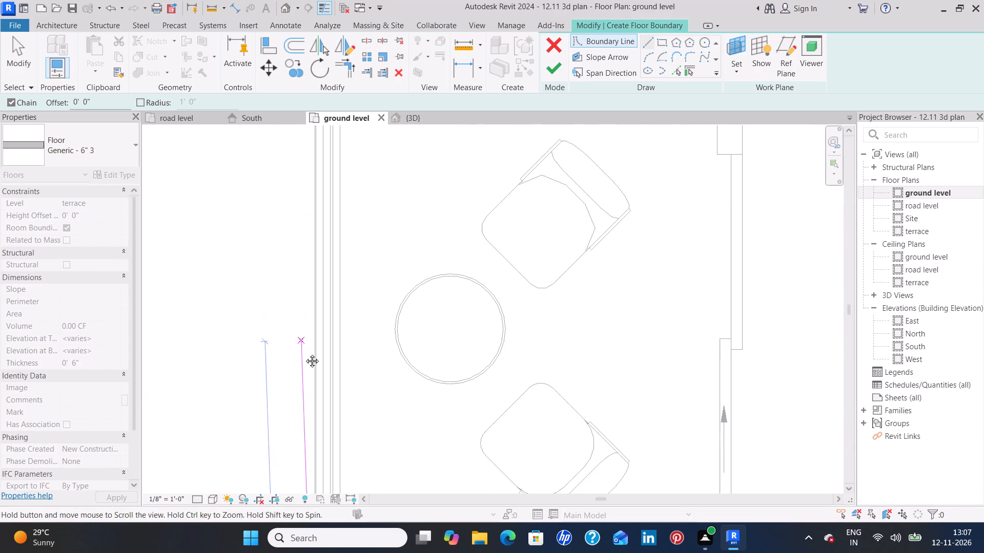
{"action": "middle_click_drag", "start_coordinate": [304, 353], "coordinate": [304, 361]}
{"action": "scroll", "coordinate": [314, 156], "scroll_direction": "down", "scroll_amount": 5}
{"action": "middle_click_drag", "start_coordinate": [311, 163], "coordinate": [311, 354]}
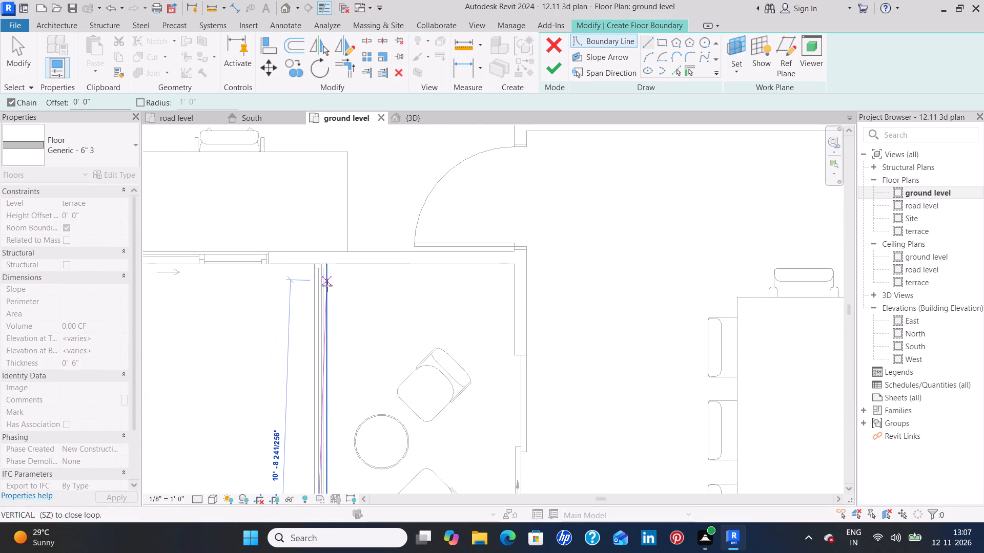
{"action": "scroll", "coordinate": [314, 265], "scroll_direction": "up", "scroll_amount": 6}
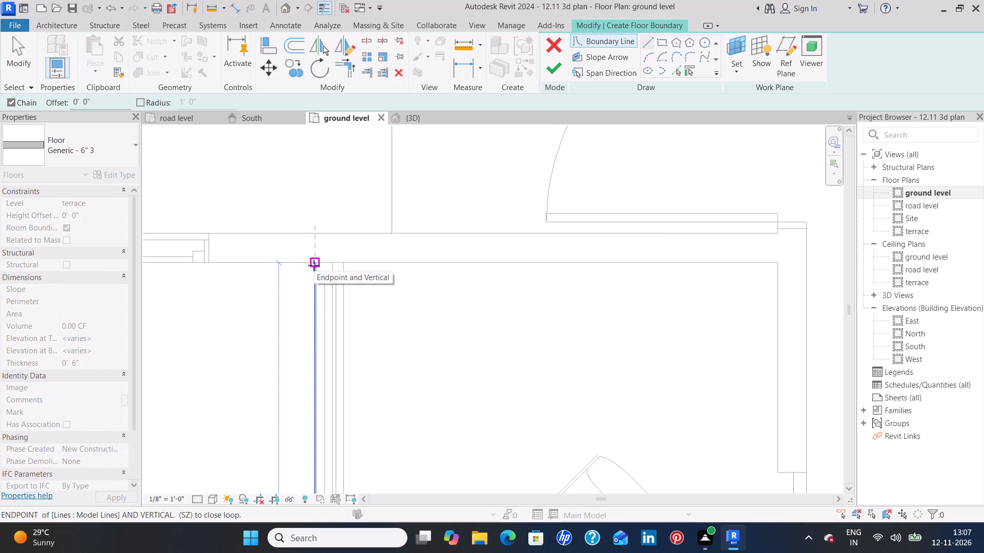
{"action": "left_click", "coordinate": [316, 264]}
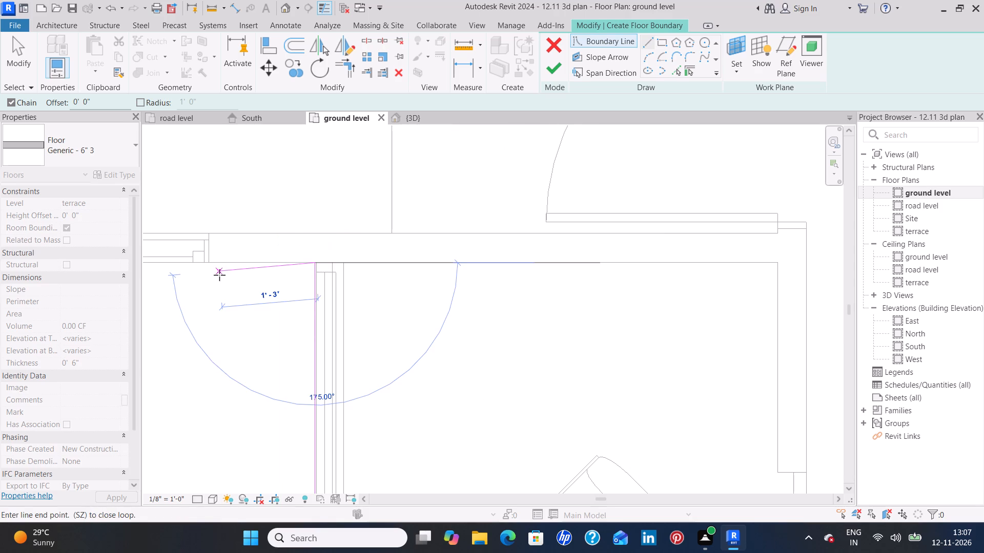
Close the floor boundary about 6' 9" along the bedroom wall and 15' 1 1/2" along its outer side to the starting corner.
{"action": "middle_click_drag", "start_coordinate": [222, 273], "coordinate": [490, 304]}
{"action": "scroll", "coordinate": [252, 305], "scroll_direction": "down", "scroll_amount": 5}
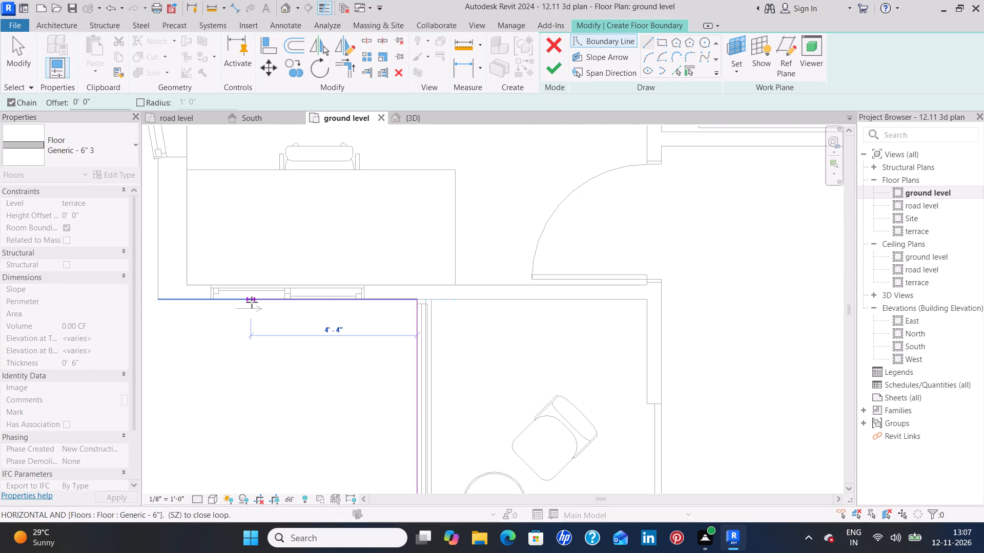
{"action": "middle_click_drag", "start_coordinate": [251, 299], "coordinate": [471, 328]}
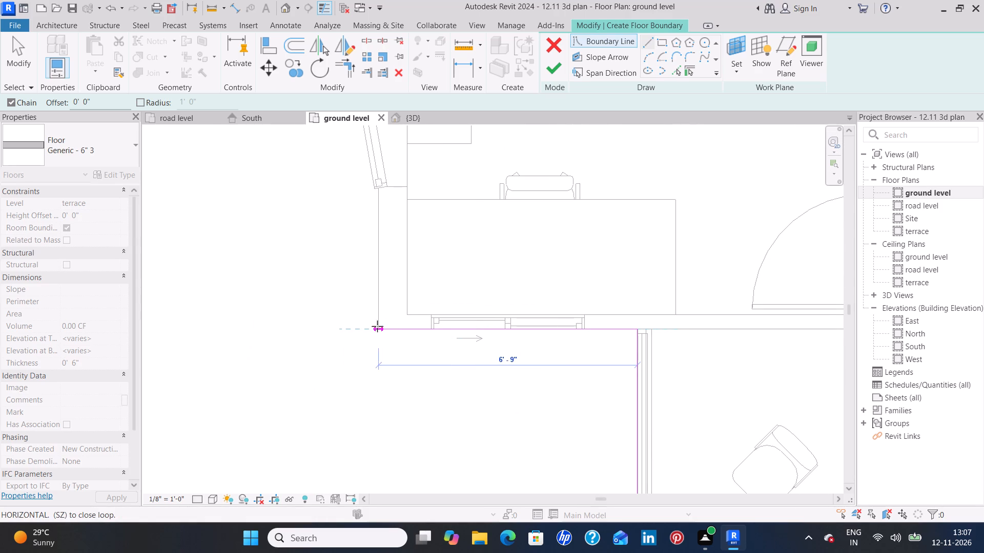
{"action": "left_click", "coordinate": [379, 329]}
{"action": "middle_click_drag", "start_coordinate": [393, 201], "coordinate": [380, 286]}
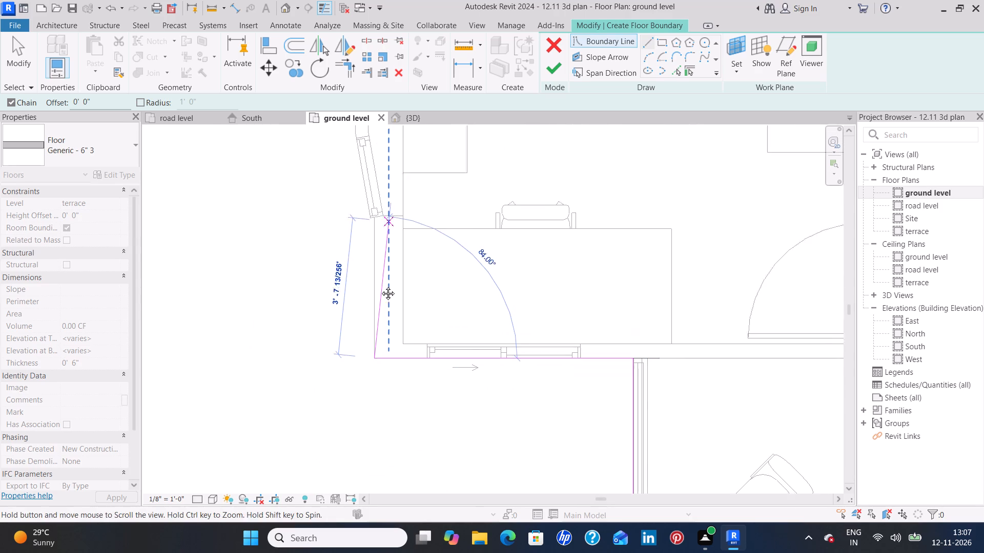
{"action": "middle_click_drag", "start_coordinate": [380, 286], "coordinate": [368, 371]}
{"action": "scroll", "coordinate": [371, 354], "scroll_direction": "down", "scroll_amount": 1}
{"action": "scroll", "coordinate": [372, 305], "scroll_direction": "down", "scroll_amount": 10}
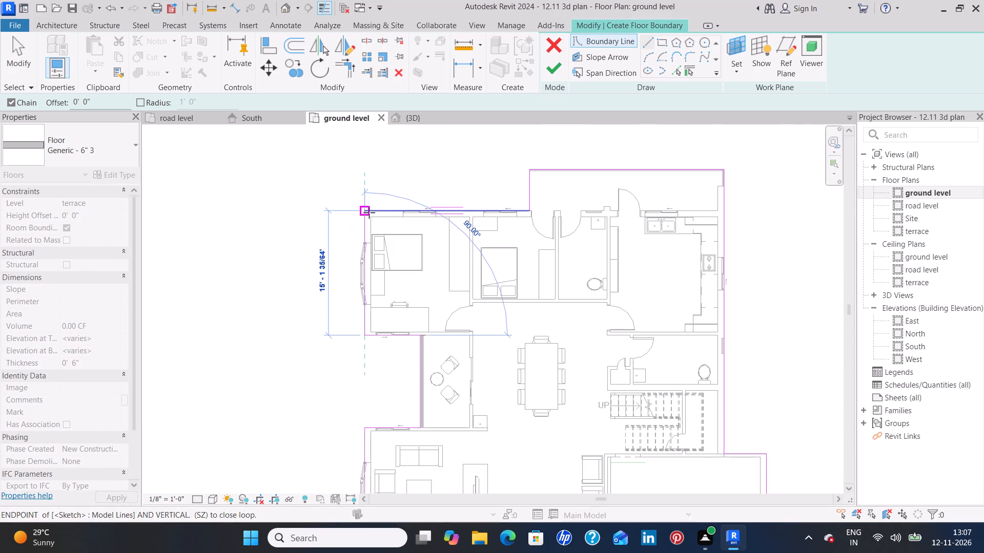
{"action": "left_click", "coordinate": [364, 210]}
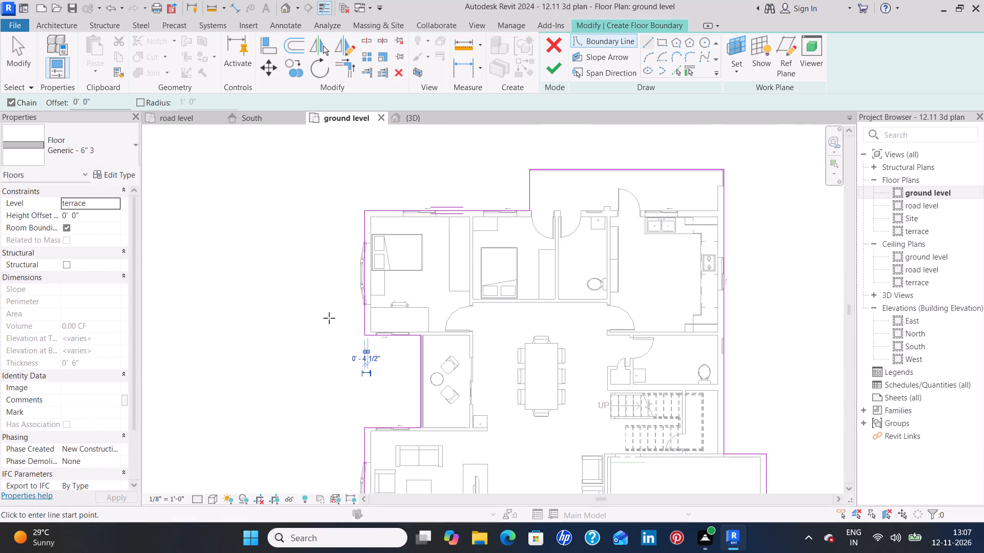
{"action": "key", "text": "Escape"}
{"action": "key", "text": "Escape"}
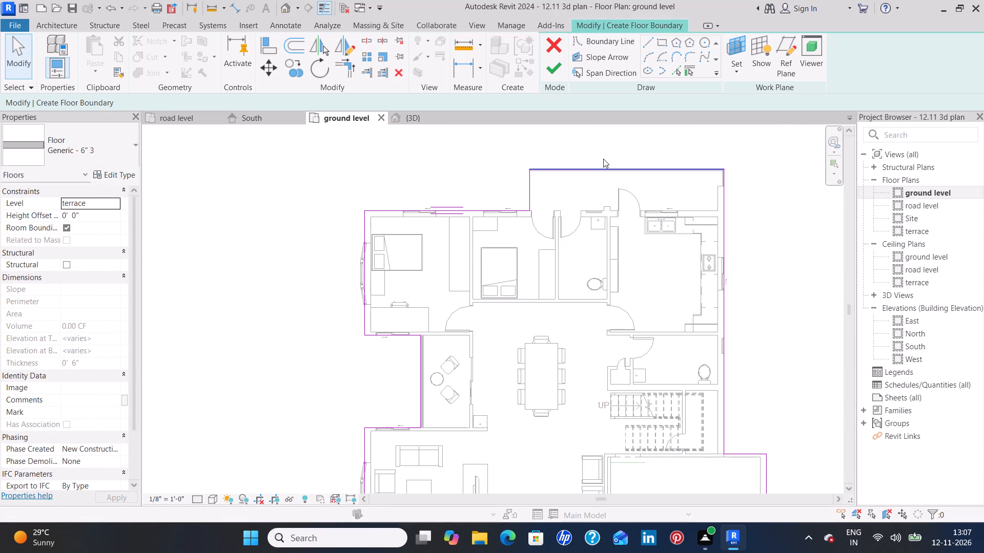
Move the boundary line behind the two bedrooms outward by setting its distance from the rear wall reference to 2' 0".
{"action": "scroll", "coordinate": [448, 205], "scroll_direction": "up", "scroll_amount": 1}
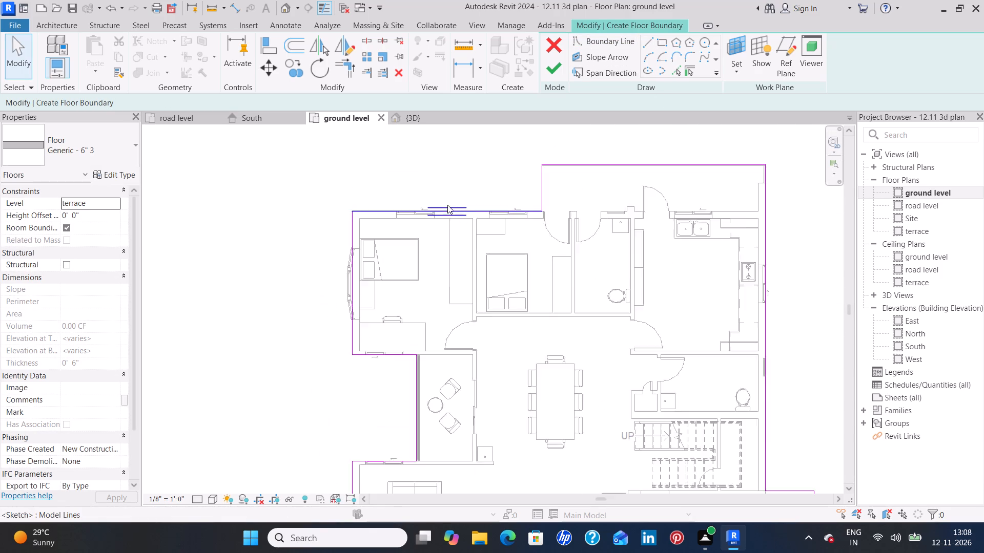
{"action": "scroll", "coordinate": [447, 205], "scroll_direction": "up", "scroll_amount": 2}
{"action": "left_click", "coordinate": [359, 209]}
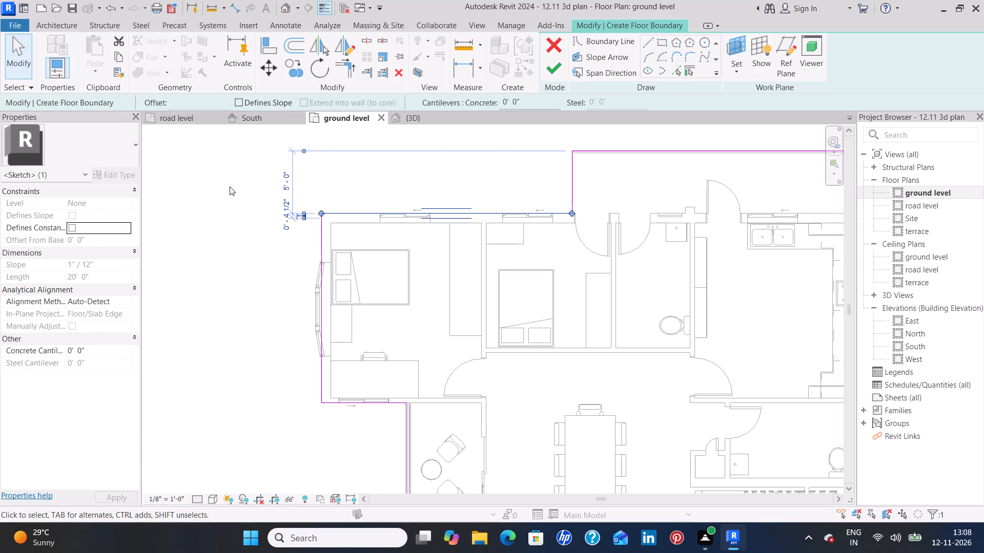
{"action": "left_click", "coordinate": [208, 103]}
{"action": "left_click", "coordinate": [282, 226]}
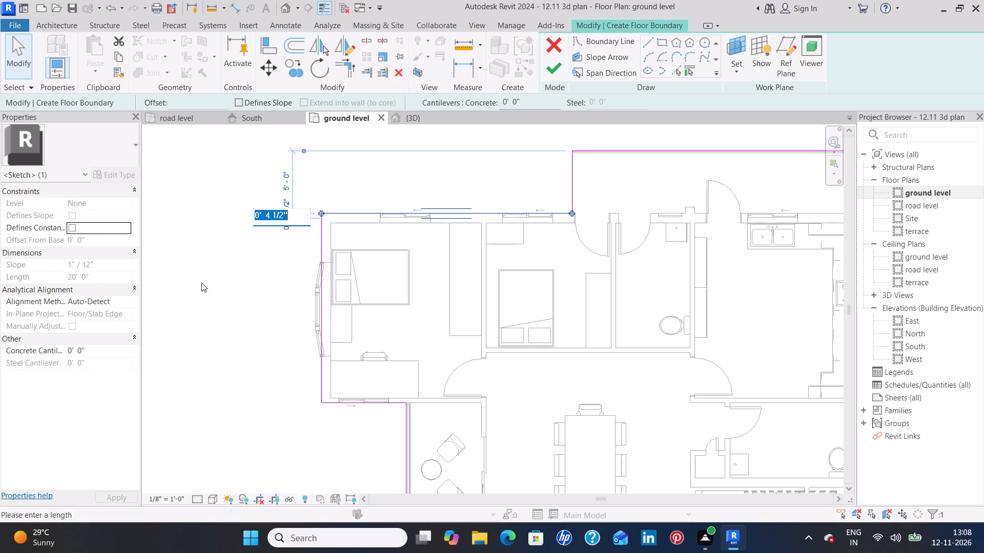
{"action": "key", "text": "BackSpace"}
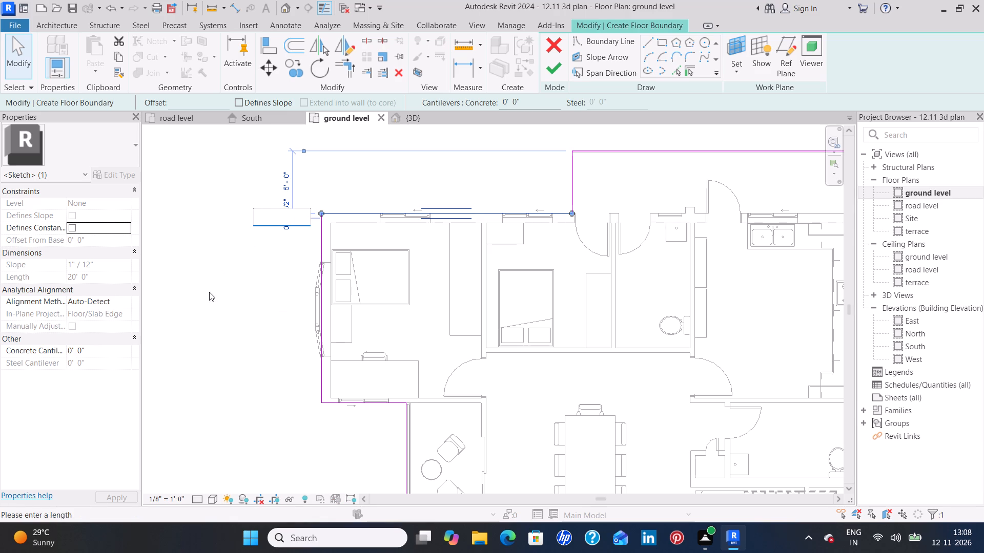
{"action": "key", "text": "2"}
{"action": "key", "text": "apostrophe"}
{"action": "key", "text": "Return"}
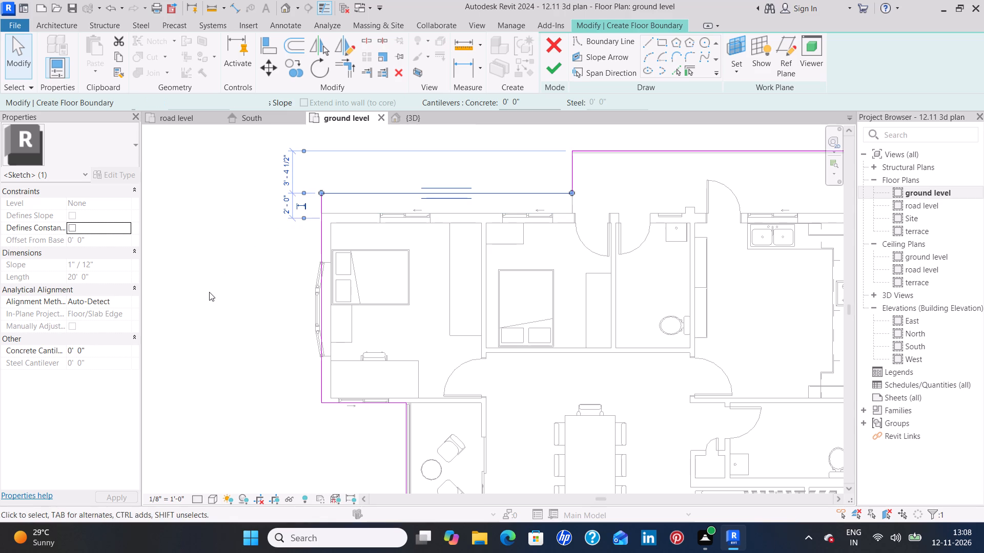
{"action": "left_click", "coordinate": [248, 278]}
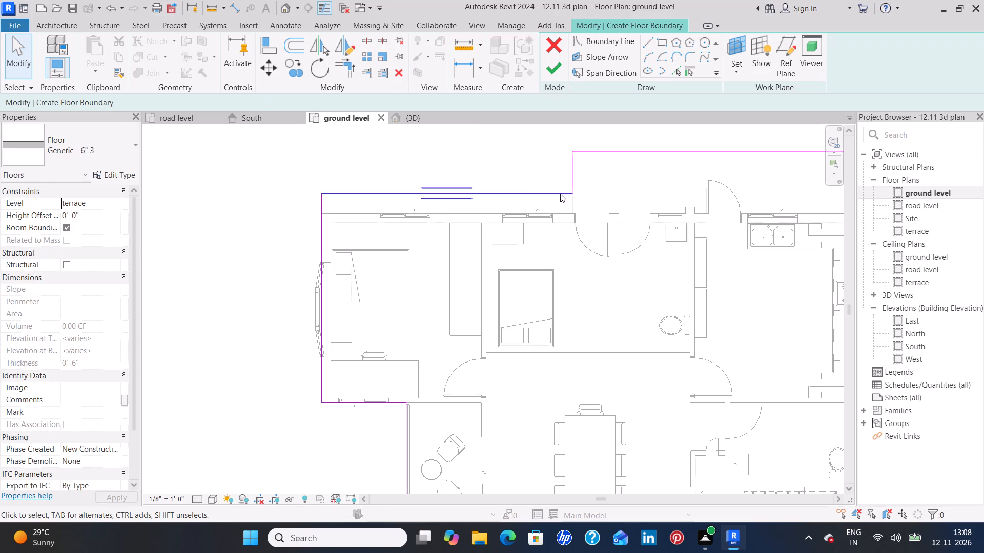
Nudge the short boundary jog between the bedrooms and rear utility area about 2' outward, to 5' 3 3/4" from the bathroom partition.
{"action": "left_click", "coordinate": [569, 187]}
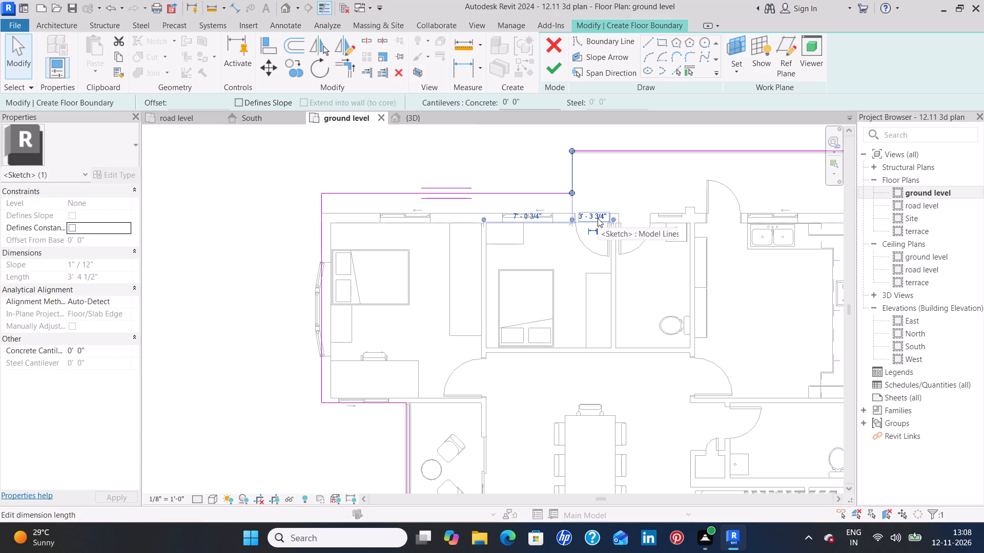
{"action": "left_click", "coordinate": [598, 218]}
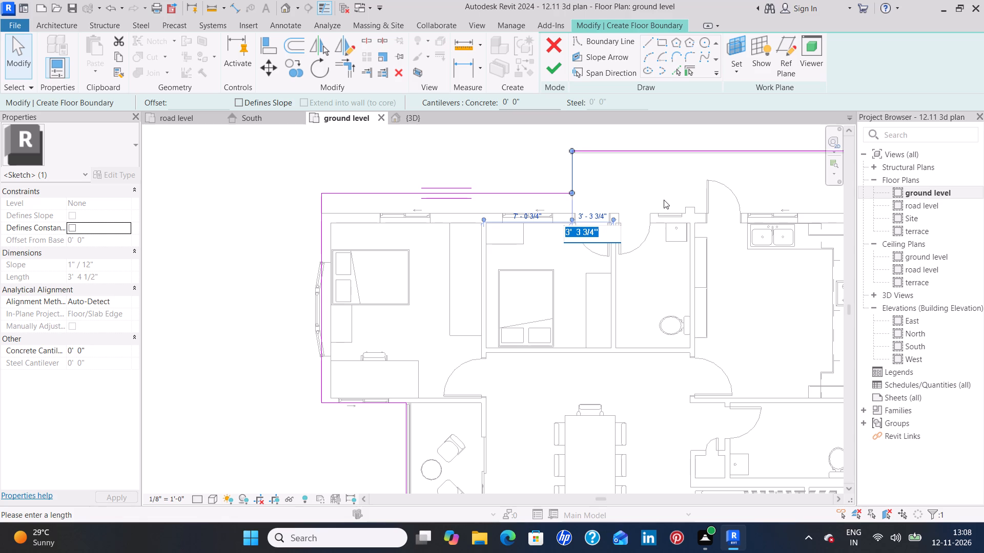
{"action": "left_click", "coordinate": [639, 195]}
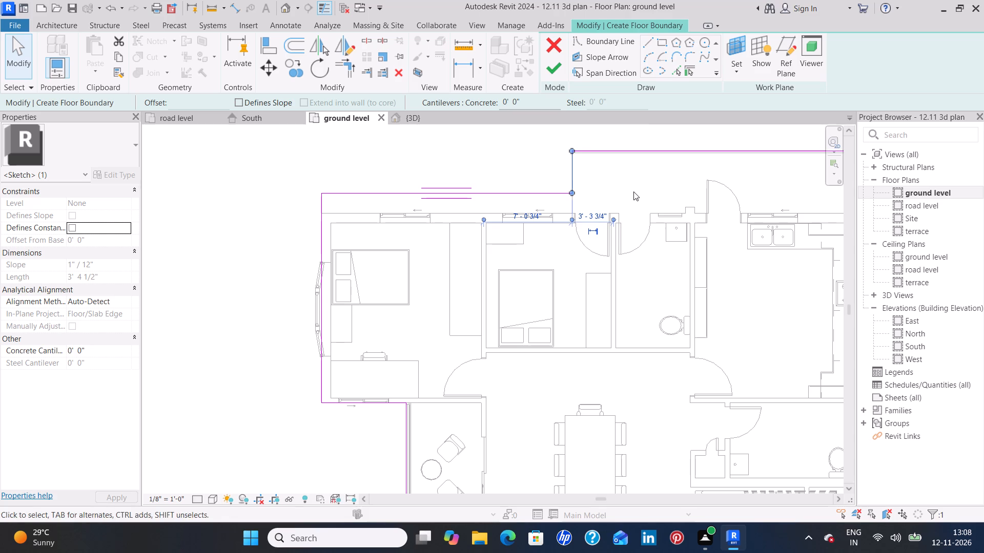
{"action": "key", "text": "Left"}
{"action": "key", "text": "Left"}
{"action": "key", "text": "Left"}
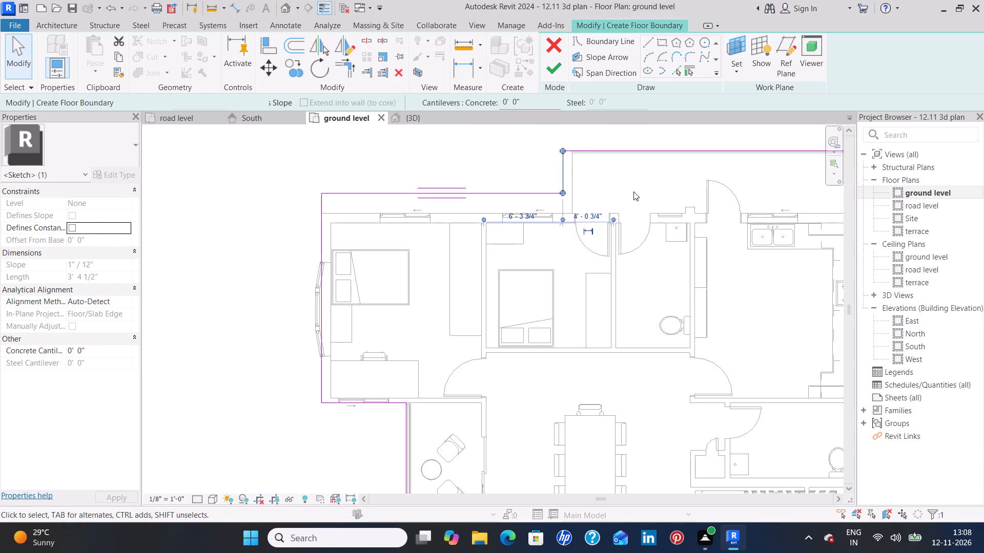
{"action": "key", "text": "Left"}
{"action": "key", "text": "Left"}
{"action": "key", "text": "Left"}
{"action": "key", "text": "Left"}
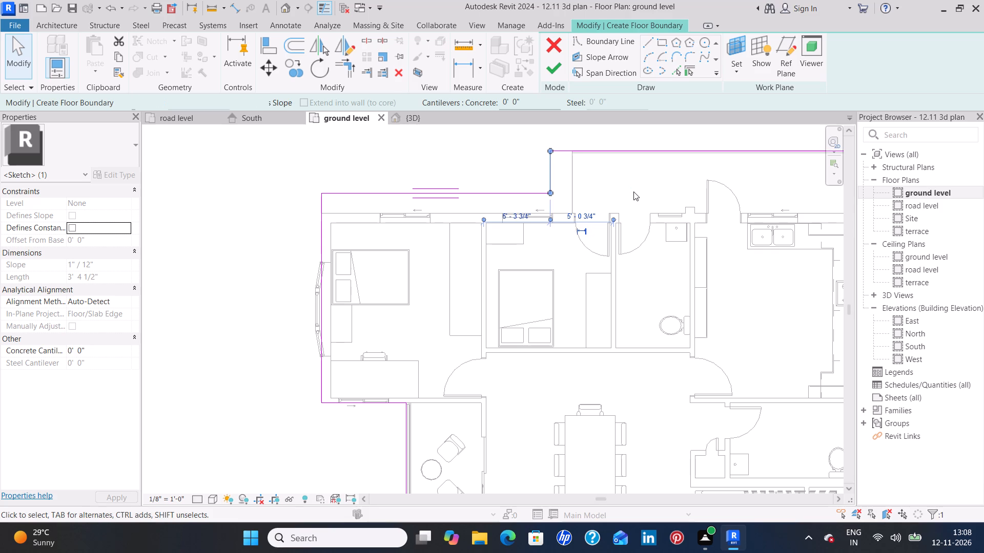
{"action": "key", "text": "Left"}
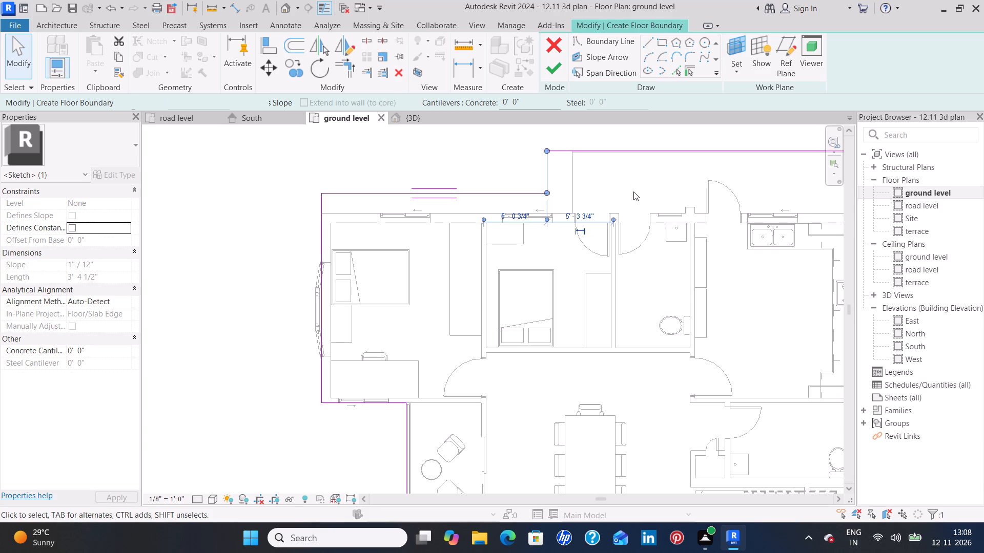
{"action": "left_click", "coordinate": [630, 193]}
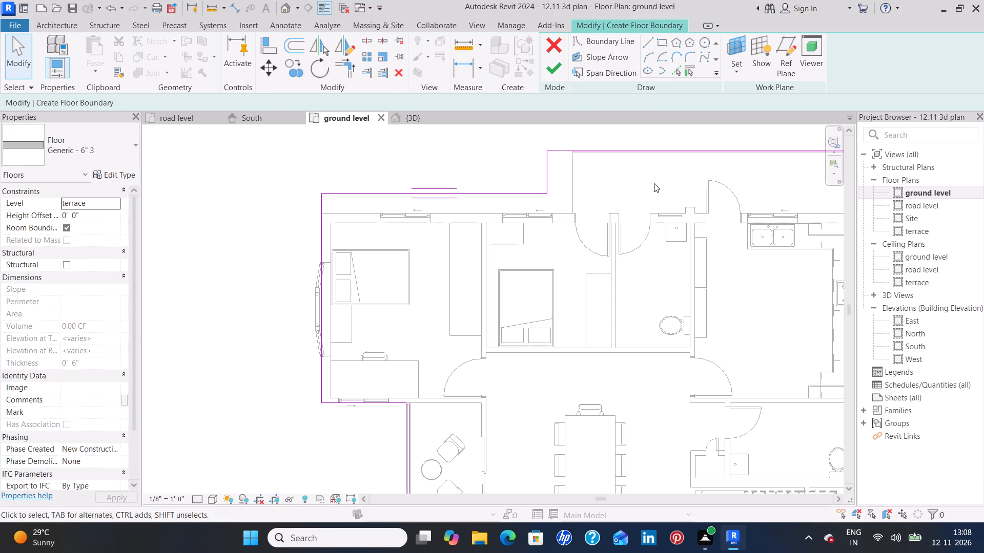
Nudge the floor boundary line behind the rear utility area outward by about 2'.
{"action": "middle_click_drag", "start_coordinate": [654, 183], "coordinate": [448, 317]}
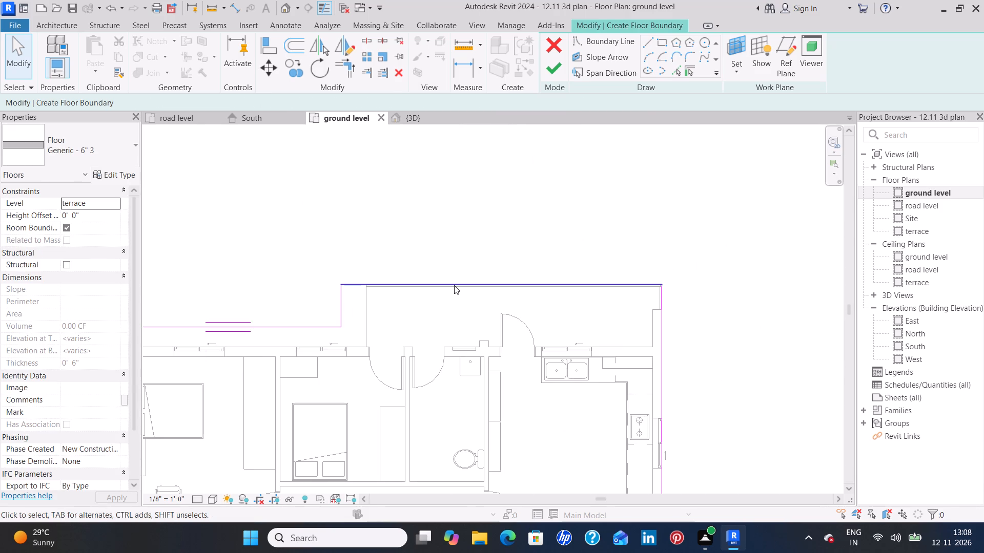
{"action": "left_click", "coordinate": [454, 285]}
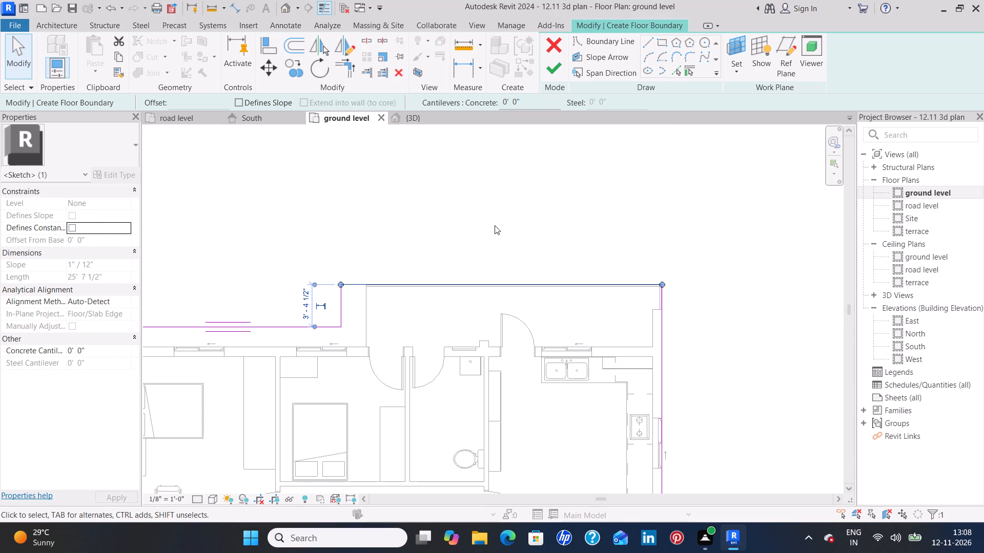
{"action": "key", "text": "Up"}
{"action": "key", "text": "Up"}
{"action": "key", "text": "Up"}
{"action": "key", "text": "Up"}
{"action": "key", "text": "Up"}
{"action": "key", "text": "Up"}
{"action": "key", "text": "Up"}
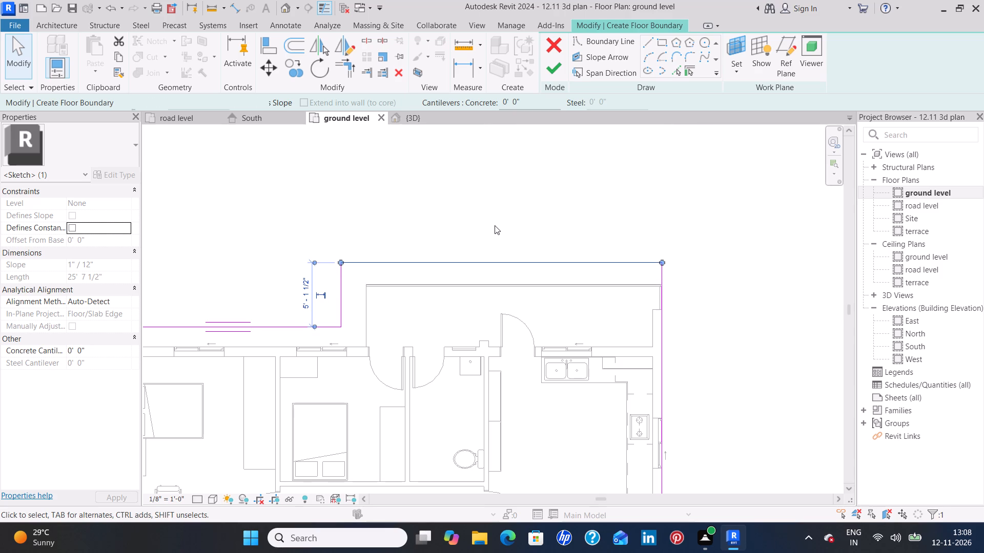
{"action": "key", "text": "Up"}
{"action": "left_click", "coordinate": [498, 222]}
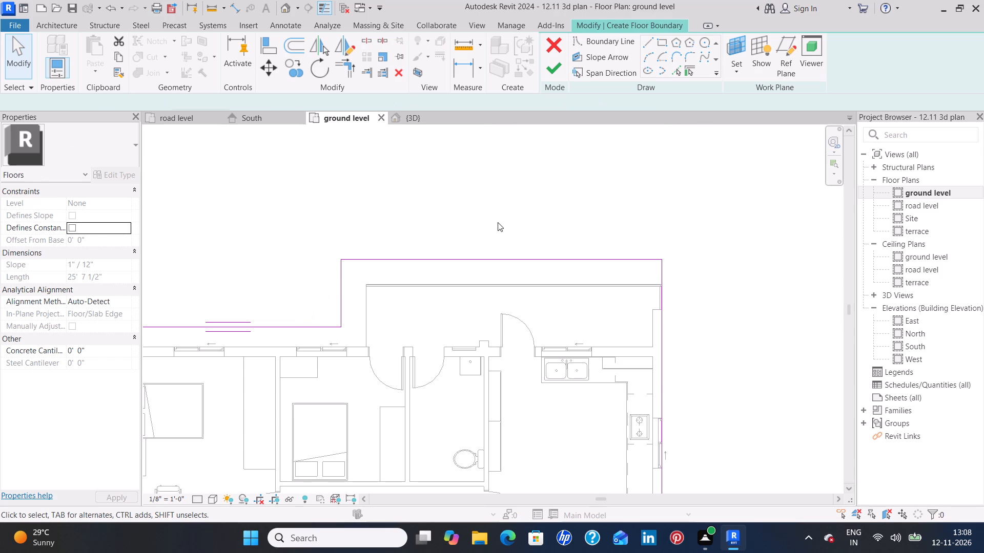
Move the boundary line along the kitchen and staircase side outward by setting its distance from the wall reference to 2' 0".
{"action": "left_click", "coordinate": [660, 382]}
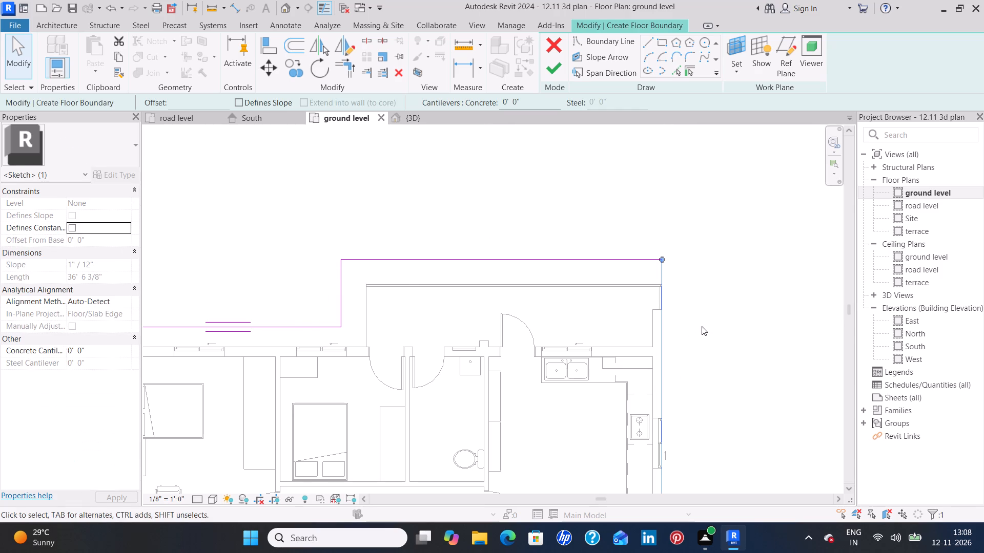
{"action": "scroll", "coordinate": [702, 326], "scroll_direction": "down", "scroll_amount": 5}
{"action": "middle_click_drag", "start_coordinate": [725, 396], "coordinate": [720, 290]}
{"action": "middle_click_drag", "start_coordinate": [703, 365], "coordinate": [678, 271]}
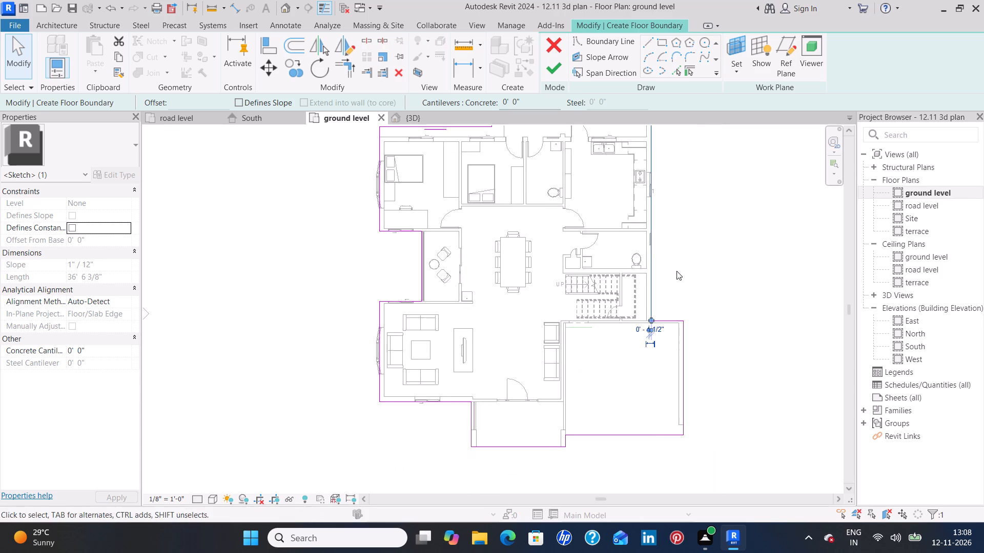
{"action": "scroll", "coordinate": [658, 323], "scroll_direction": "up", "scroll_amount": 12}
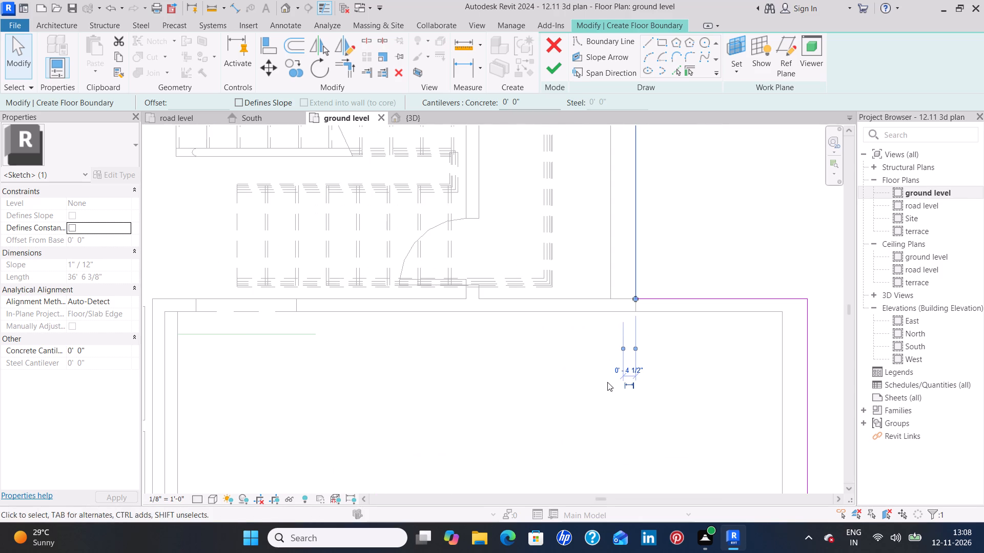
{"action": "left_click", "coordinate": [615, 372]}
{"action": "key", "text": "BackSpace"}
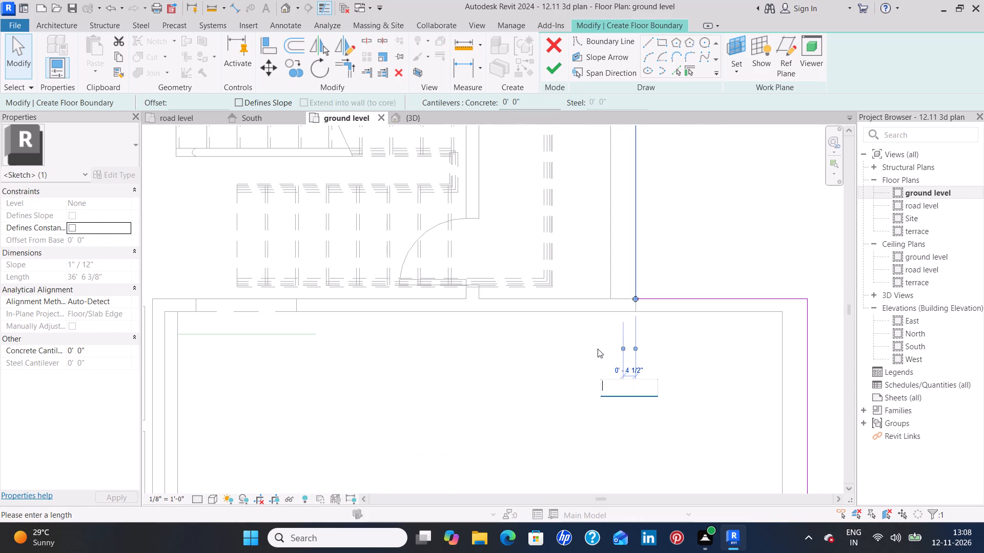
{"action": "type", "text": "2'"}
{"action": "key", "text": "Return"}
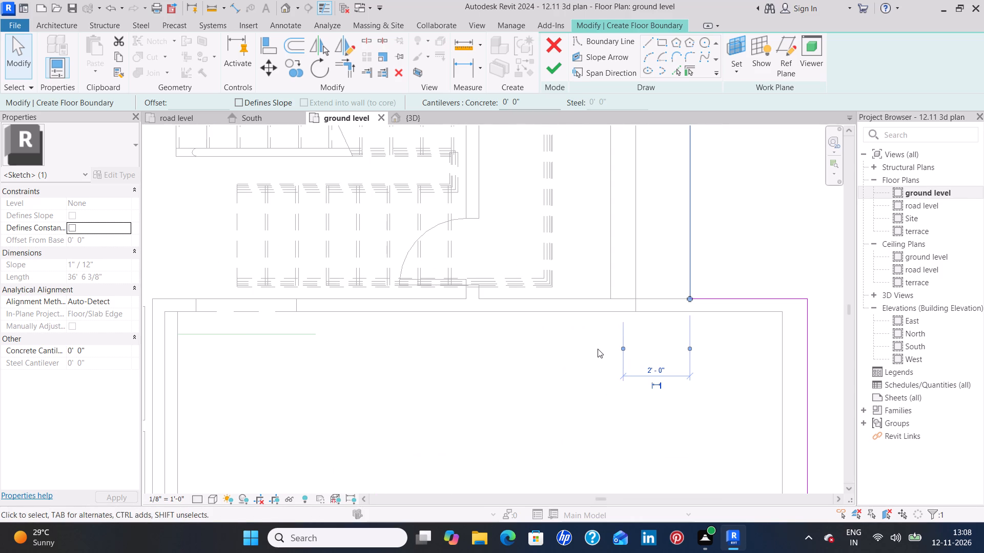
{"action": "left_click", "coordinate": [592, 369]}
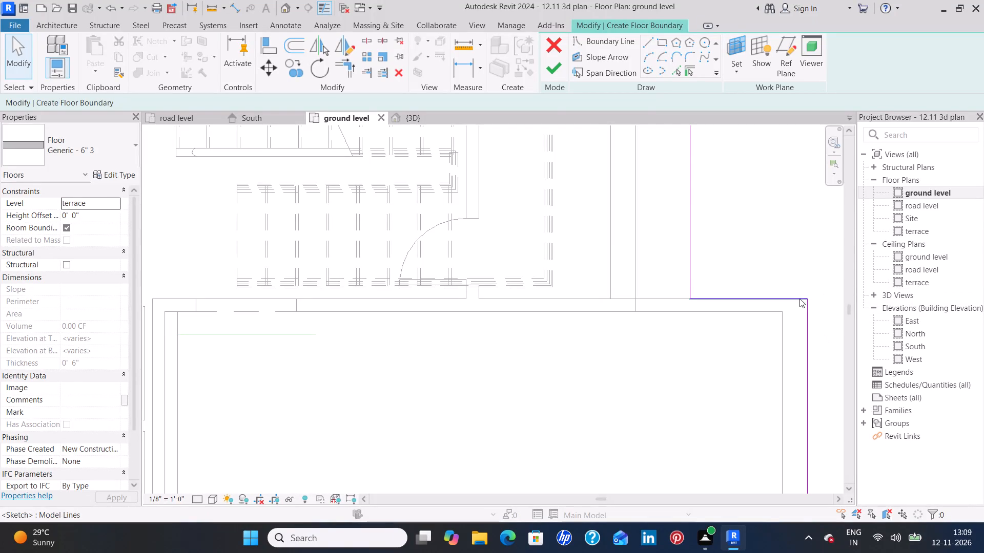
Move the short boundary jog beside the staircase outward by setting its distance from the front bay's back wall reference to 2'.
{"action": "left_click", "coordinate": [797, 299]}
{"action": "left_click", "coordinate": [654, 320]}
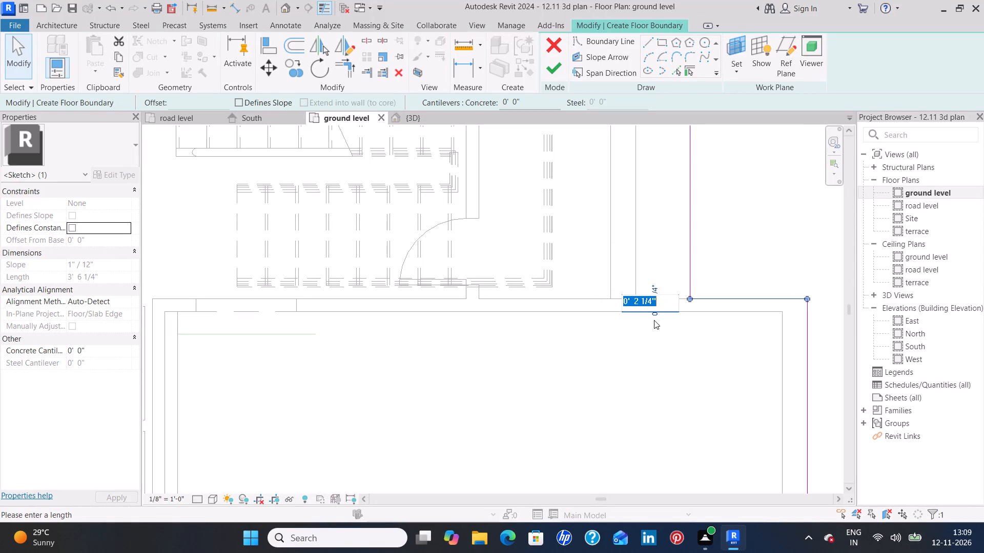
{"action": "key", "text": "BackSpace"}
{"action": "type", "text": "2'"}
{"action": "key", "text": "Return"}
{"action": "left_click", "coordinate": [591, 349]}
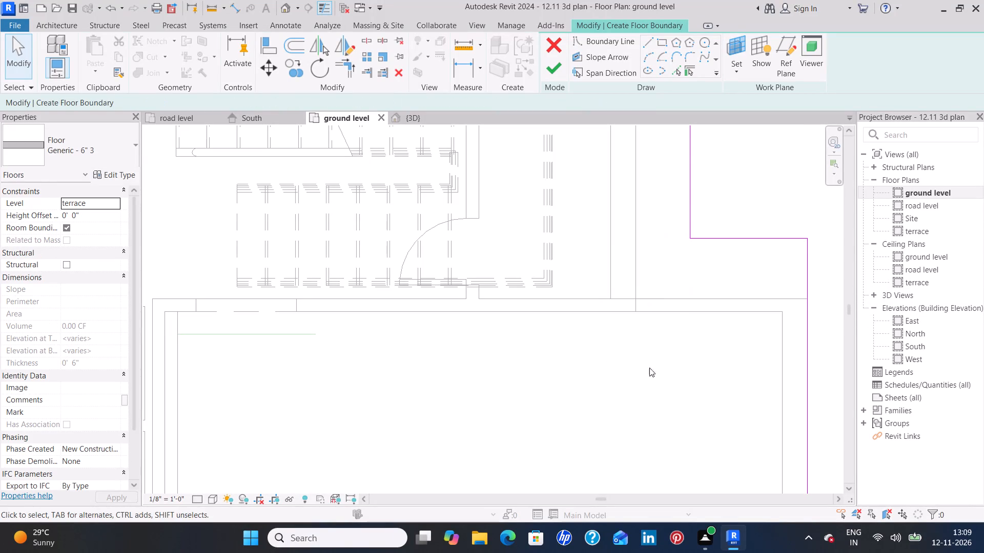
Move the front bay's long outer side boundary line outward by setting its distance from the wall reference to 2'.
{"action": "middle_click_drag", "start_coordinate": [672, 369], "coordinate": [543, 357]}
{"action": "left_click", "coordinate": [680, 381]}
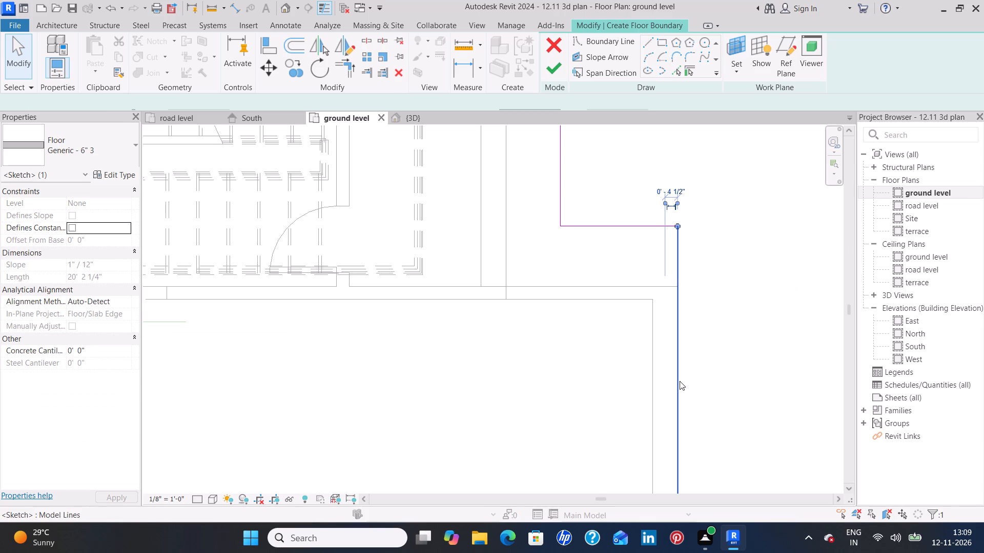
{"action": "left_click", "coordinate": [655, 186]}
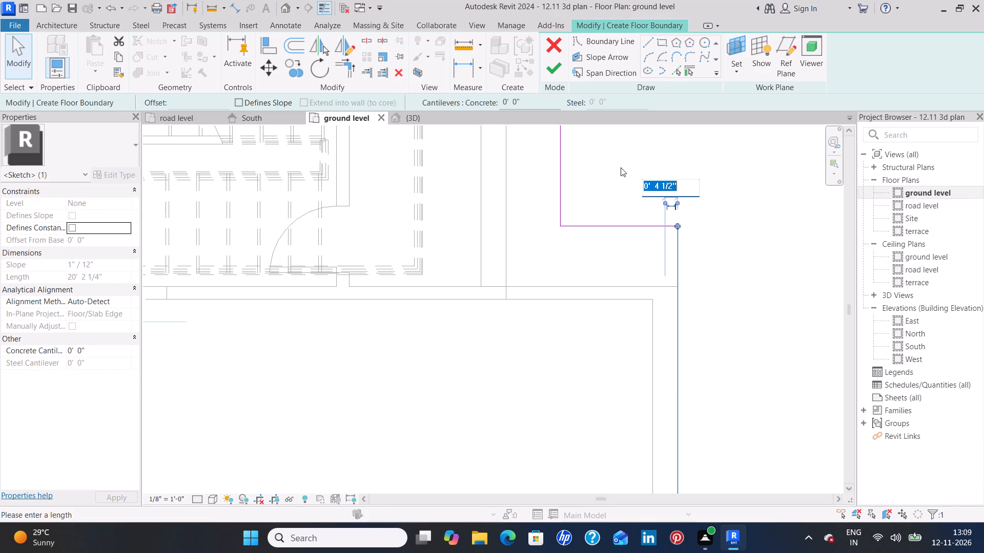
{"action": "key", "text": "BackSpace"}
{"action": "type", "text": "2'"}
{"action": "key", "text": "Return"}
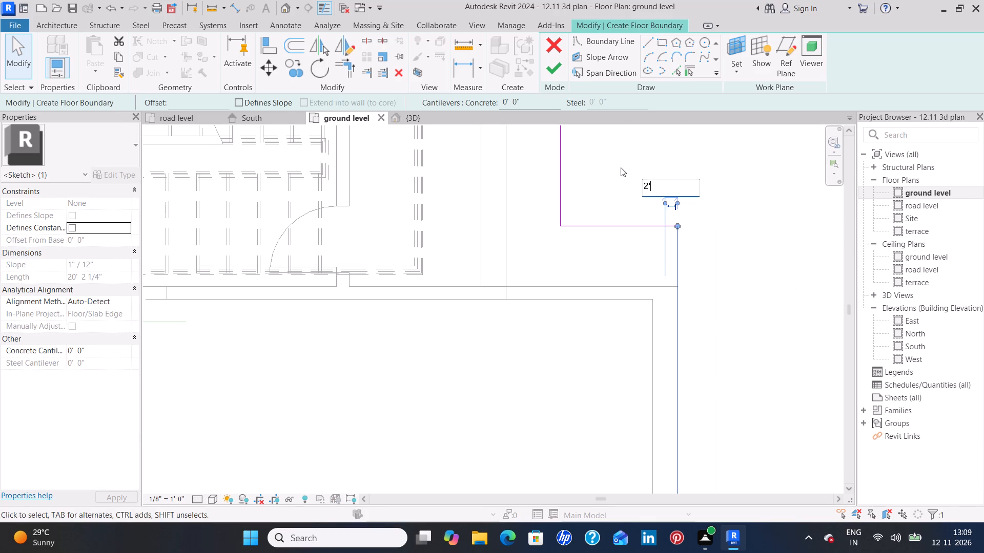
{"action": "left_click", "coordinate": [621, 167]}
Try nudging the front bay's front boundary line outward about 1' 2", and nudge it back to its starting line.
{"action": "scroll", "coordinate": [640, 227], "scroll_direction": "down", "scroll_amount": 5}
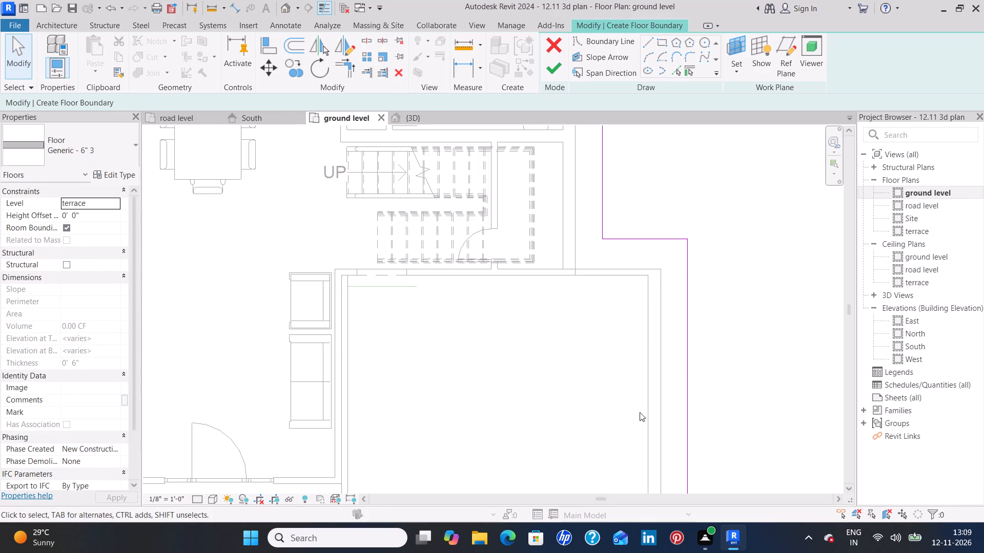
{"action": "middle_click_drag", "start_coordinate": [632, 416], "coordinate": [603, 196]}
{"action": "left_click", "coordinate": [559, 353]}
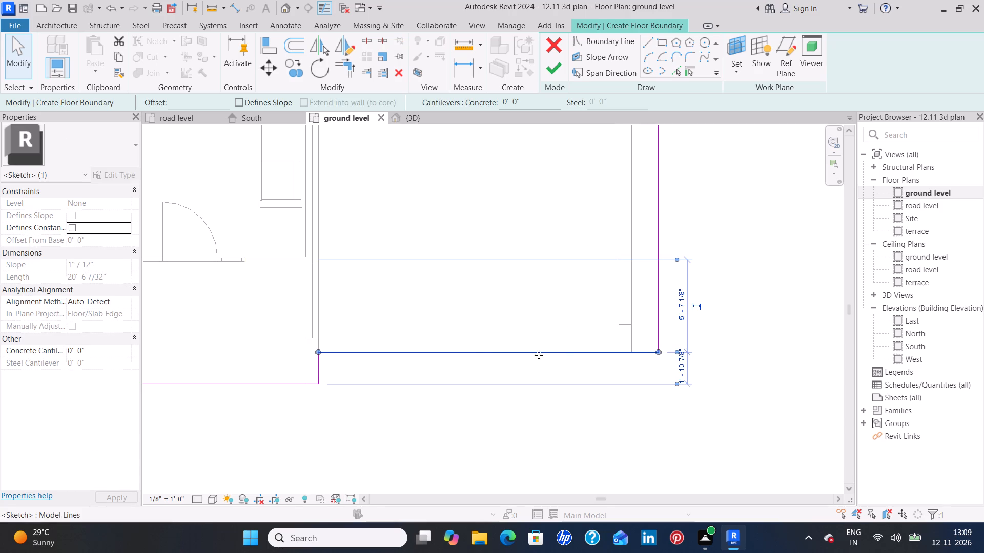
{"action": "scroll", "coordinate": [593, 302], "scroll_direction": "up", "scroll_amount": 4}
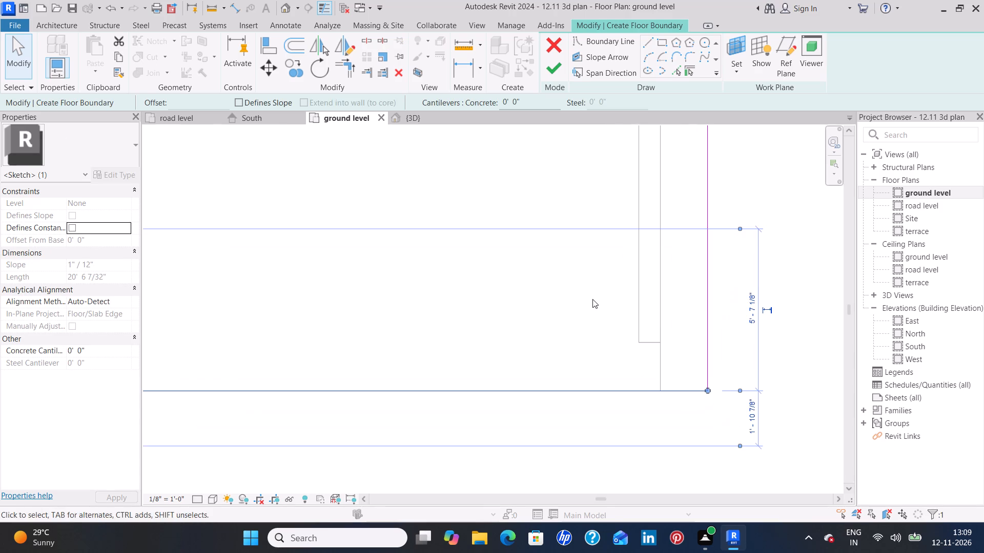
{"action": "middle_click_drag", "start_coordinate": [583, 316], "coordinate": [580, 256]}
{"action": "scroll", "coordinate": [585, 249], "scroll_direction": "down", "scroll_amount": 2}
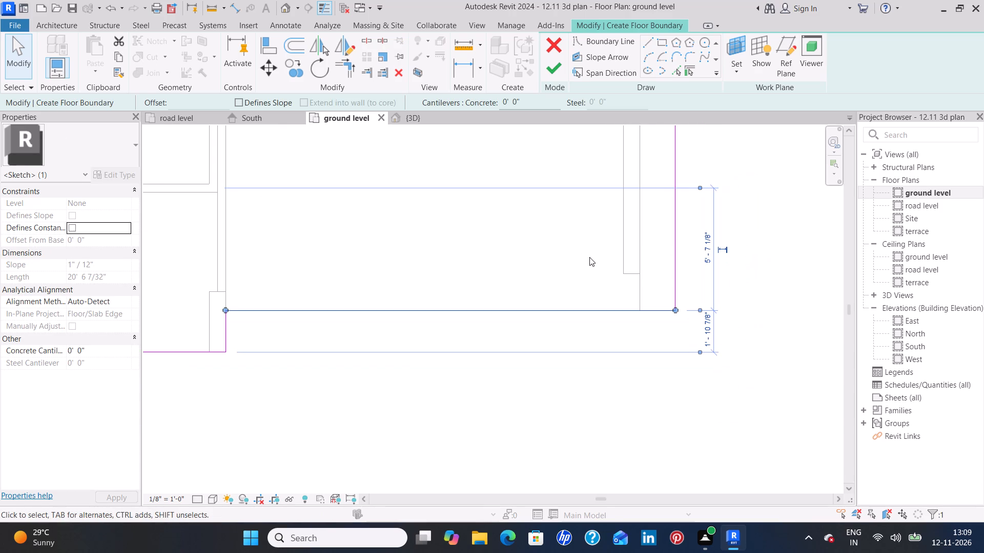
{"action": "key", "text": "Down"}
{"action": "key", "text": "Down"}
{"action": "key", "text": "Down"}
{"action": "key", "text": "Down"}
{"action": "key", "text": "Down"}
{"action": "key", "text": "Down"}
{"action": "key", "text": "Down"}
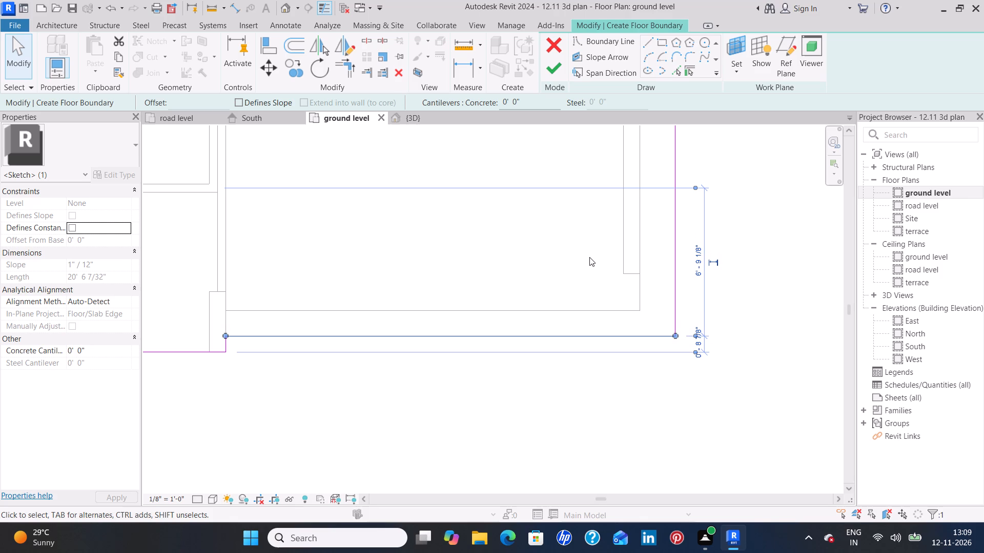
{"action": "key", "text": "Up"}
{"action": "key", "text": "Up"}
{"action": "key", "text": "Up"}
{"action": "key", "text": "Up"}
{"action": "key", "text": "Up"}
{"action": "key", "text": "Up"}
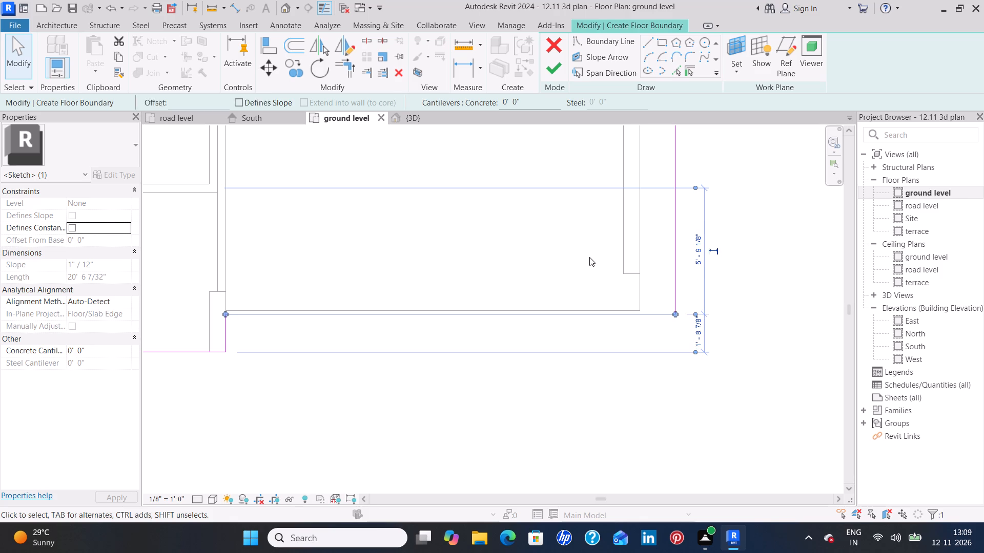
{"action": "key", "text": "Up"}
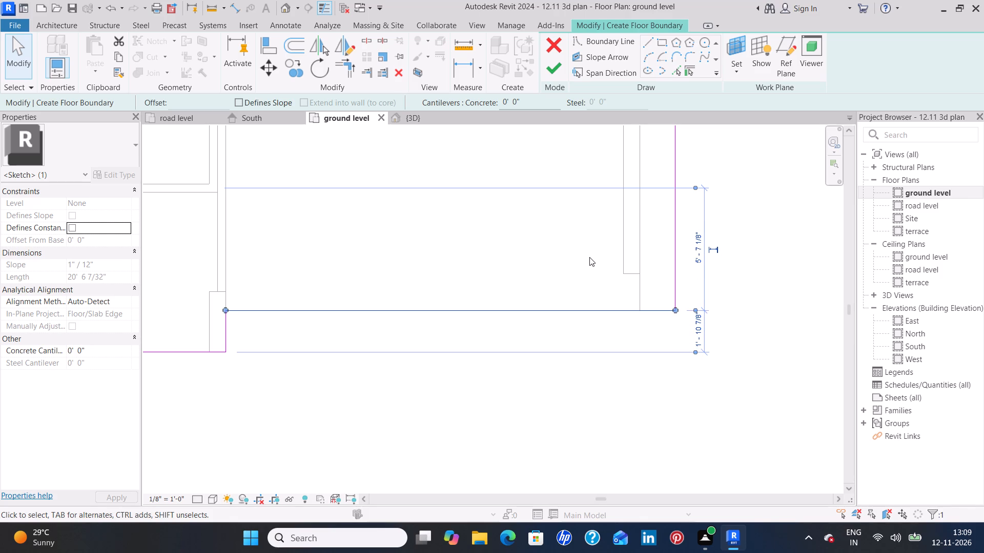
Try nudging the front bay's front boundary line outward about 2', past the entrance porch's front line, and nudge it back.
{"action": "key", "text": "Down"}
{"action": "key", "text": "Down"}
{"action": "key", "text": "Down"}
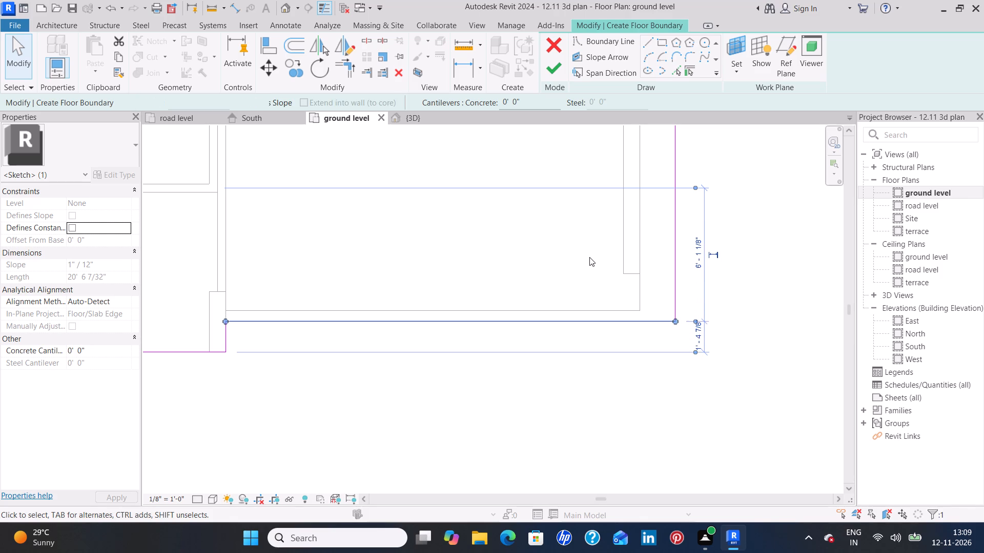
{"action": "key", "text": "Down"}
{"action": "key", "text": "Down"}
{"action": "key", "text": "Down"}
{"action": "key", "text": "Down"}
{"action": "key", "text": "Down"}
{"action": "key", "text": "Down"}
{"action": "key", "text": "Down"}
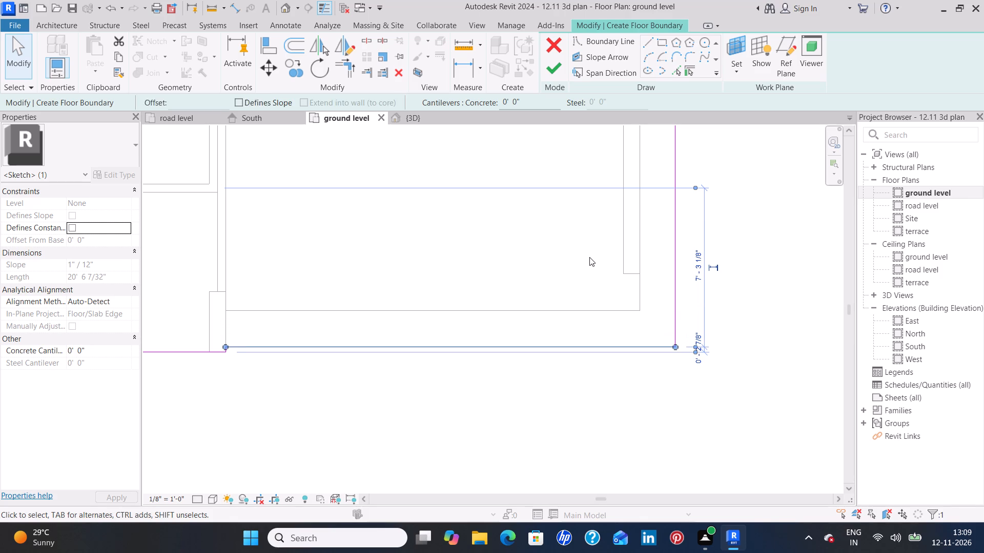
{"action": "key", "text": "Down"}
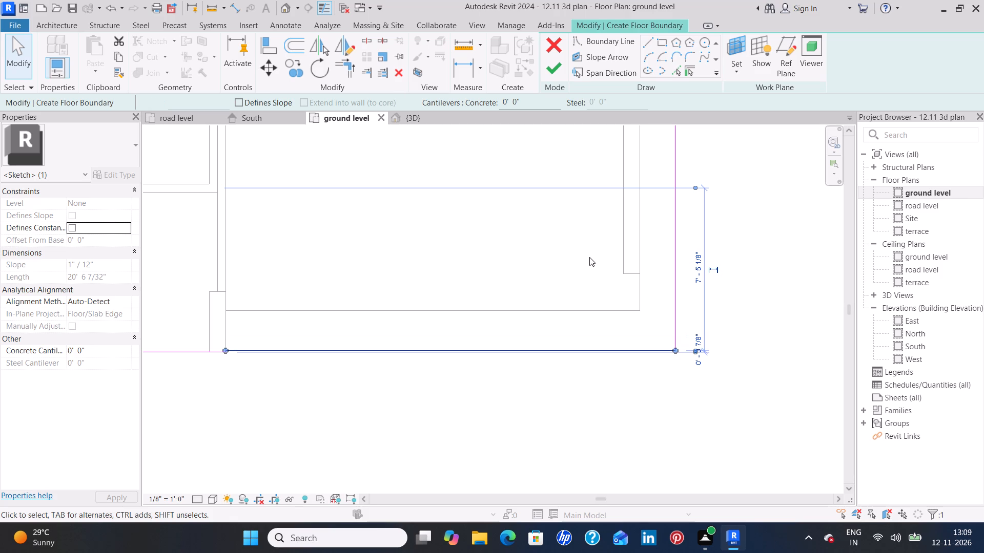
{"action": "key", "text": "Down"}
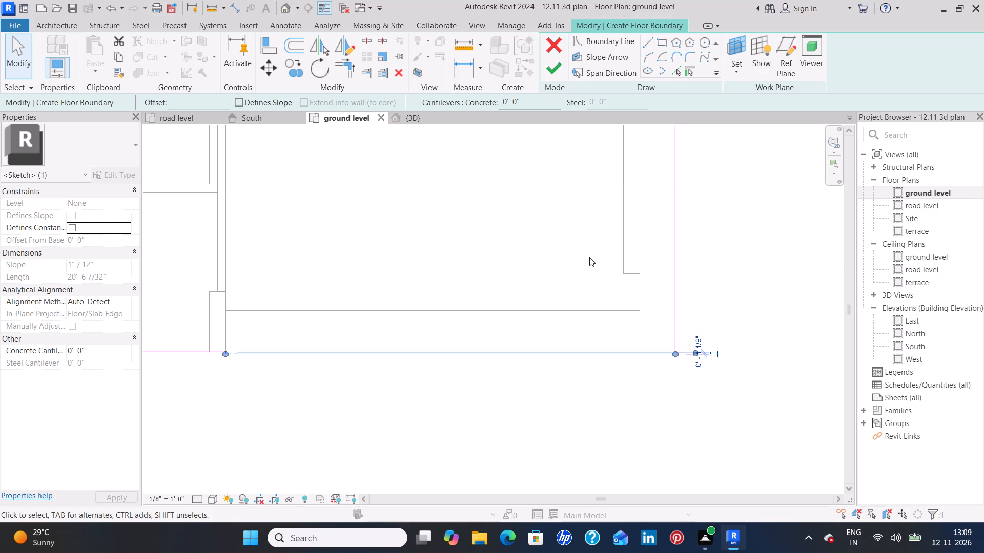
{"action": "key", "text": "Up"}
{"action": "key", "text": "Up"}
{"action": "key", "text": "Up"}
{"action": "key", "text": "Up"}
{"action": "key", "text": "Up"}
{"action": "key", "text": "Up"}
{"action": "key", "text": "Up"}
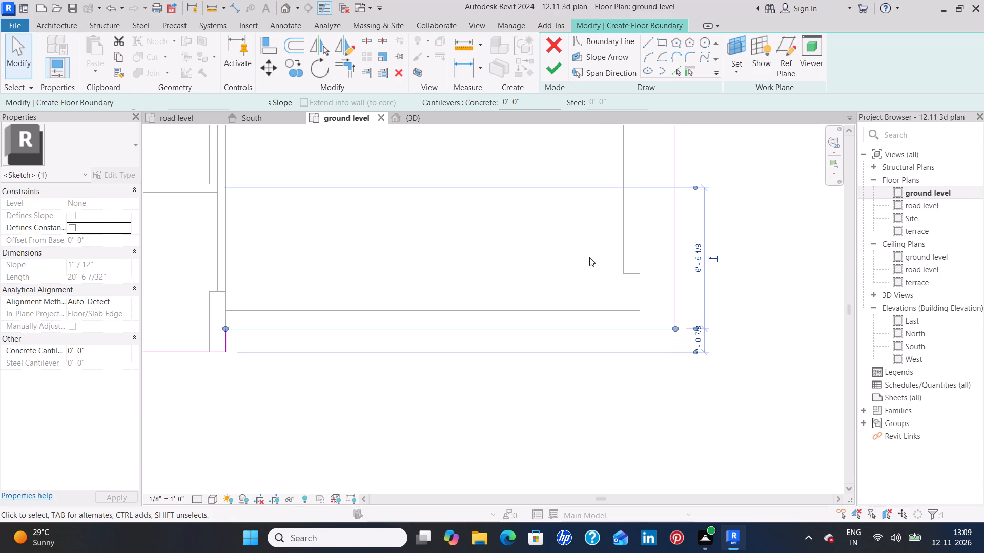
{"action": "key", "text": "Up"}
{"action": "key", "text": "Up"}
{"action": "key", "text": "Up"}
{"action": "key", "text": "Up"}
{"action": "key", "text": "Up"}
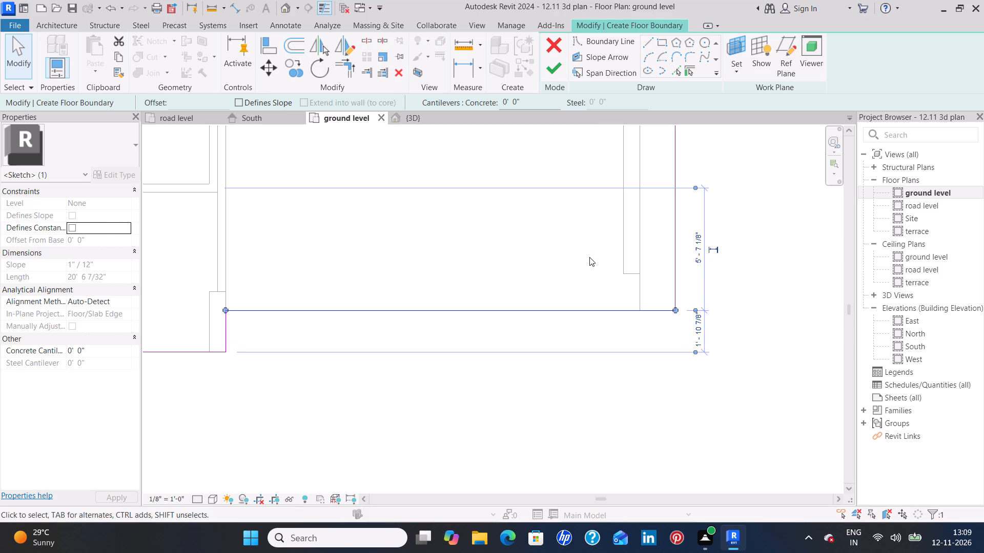
Move the front bay's front boundary line outward by setting its distance from the entrance wall reference to 7' 7 1/8".
{"action": "left_click", "coordinate": [694, 266]}
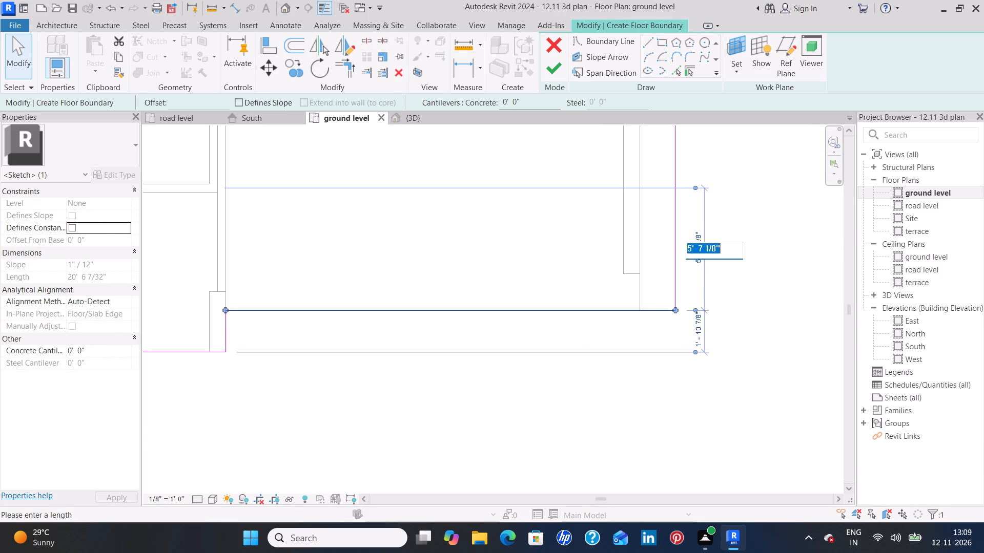
{"action": "left_click", "coordinate": [691, 247]}
{"action": "key", "text": "BackSpace"}
{"action": "key", "text": "7"}
{"action": "left_click", "coordinate": [584, 259]}
{"action": "left_click", "coordinate": [555, 271]}
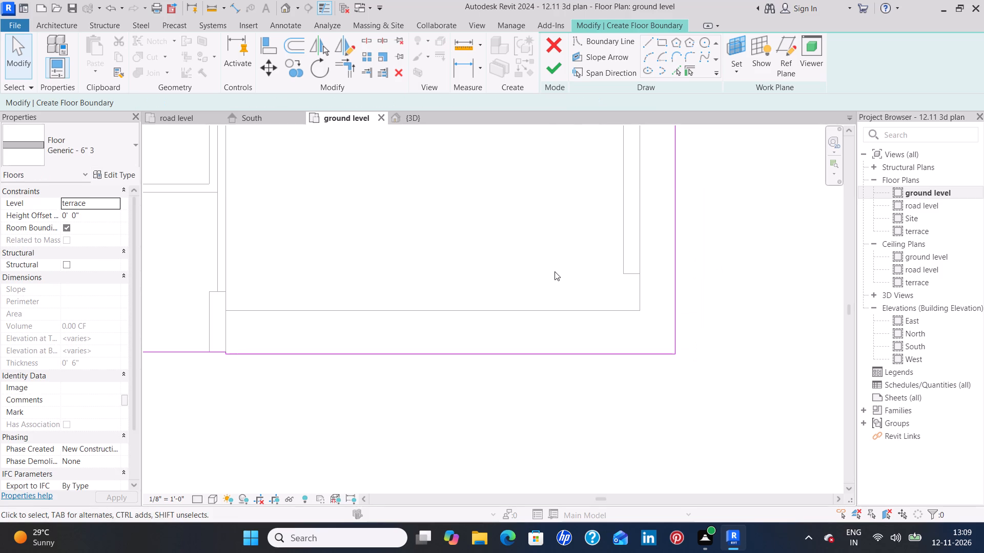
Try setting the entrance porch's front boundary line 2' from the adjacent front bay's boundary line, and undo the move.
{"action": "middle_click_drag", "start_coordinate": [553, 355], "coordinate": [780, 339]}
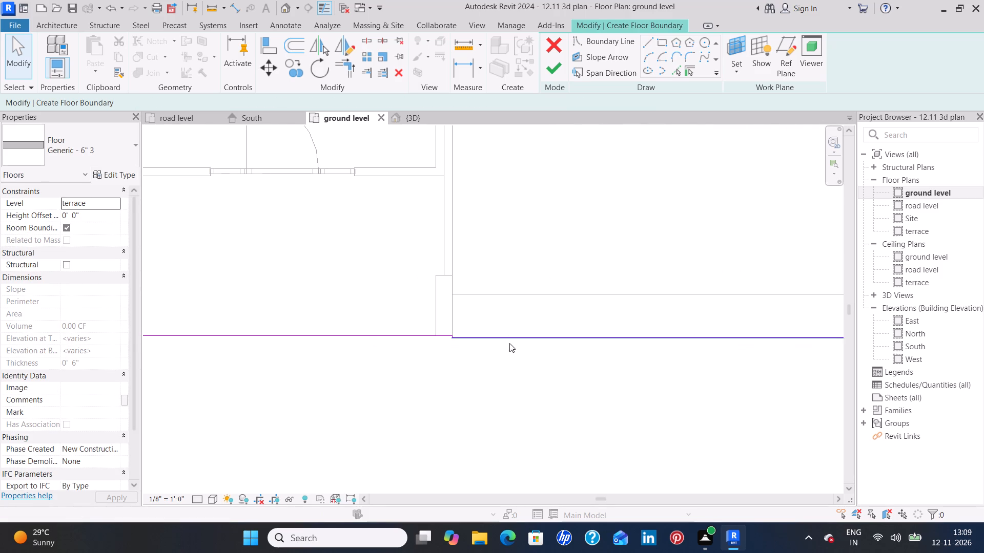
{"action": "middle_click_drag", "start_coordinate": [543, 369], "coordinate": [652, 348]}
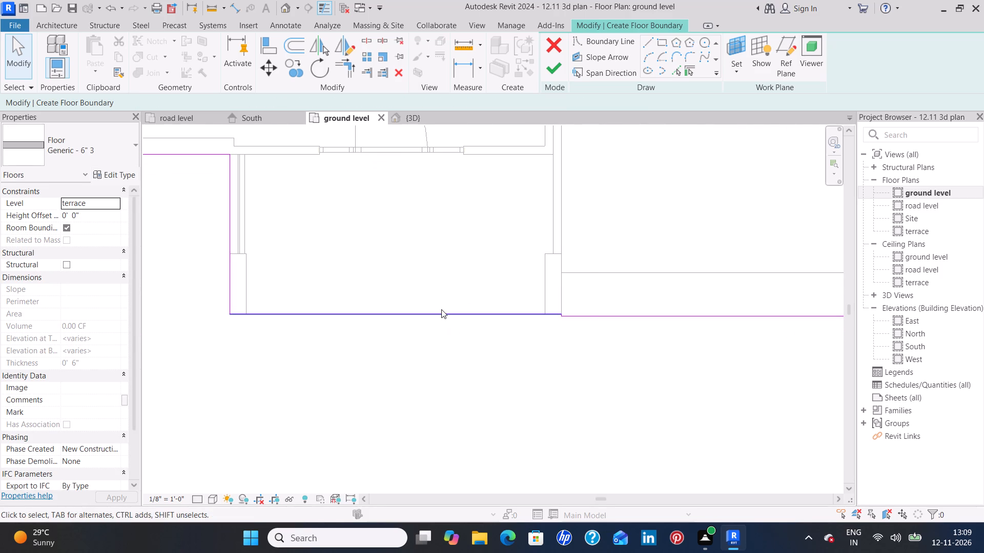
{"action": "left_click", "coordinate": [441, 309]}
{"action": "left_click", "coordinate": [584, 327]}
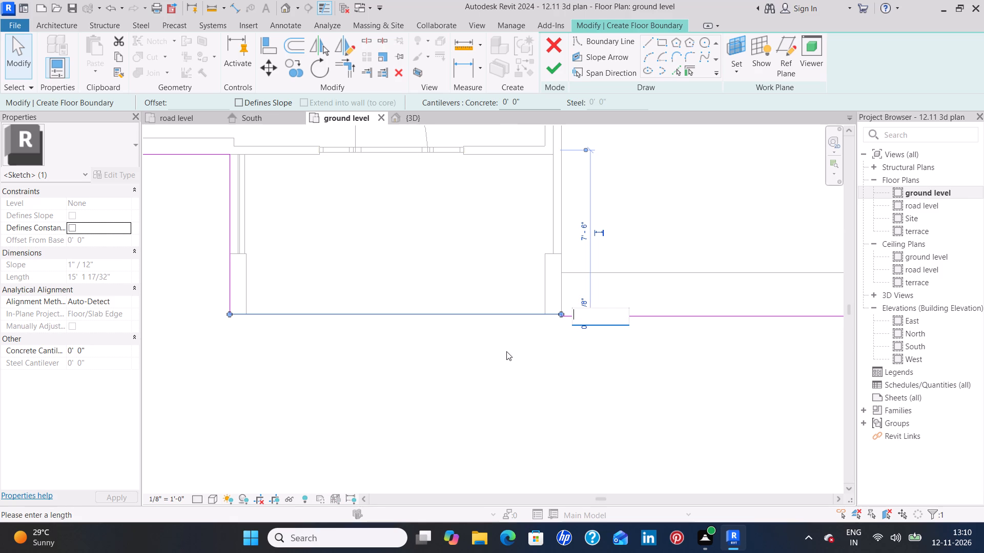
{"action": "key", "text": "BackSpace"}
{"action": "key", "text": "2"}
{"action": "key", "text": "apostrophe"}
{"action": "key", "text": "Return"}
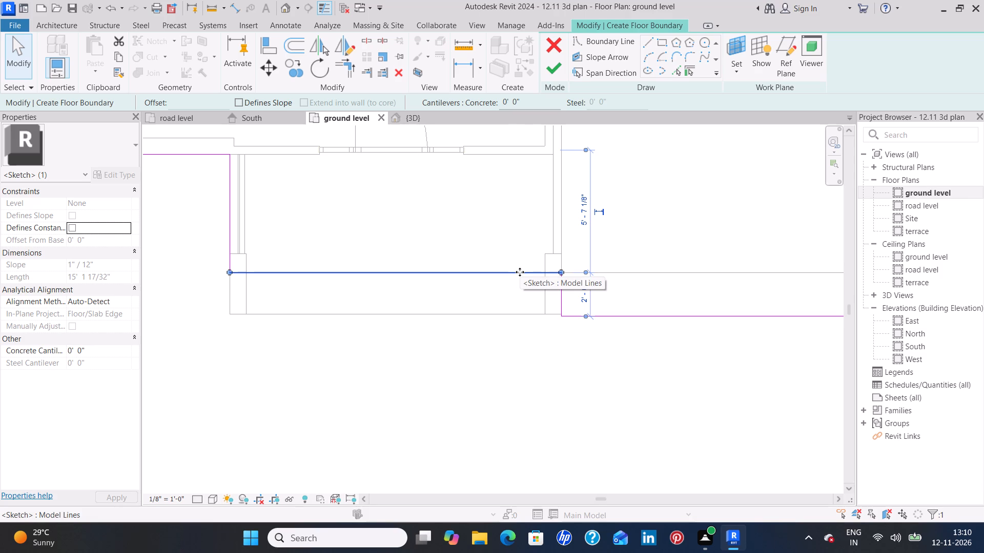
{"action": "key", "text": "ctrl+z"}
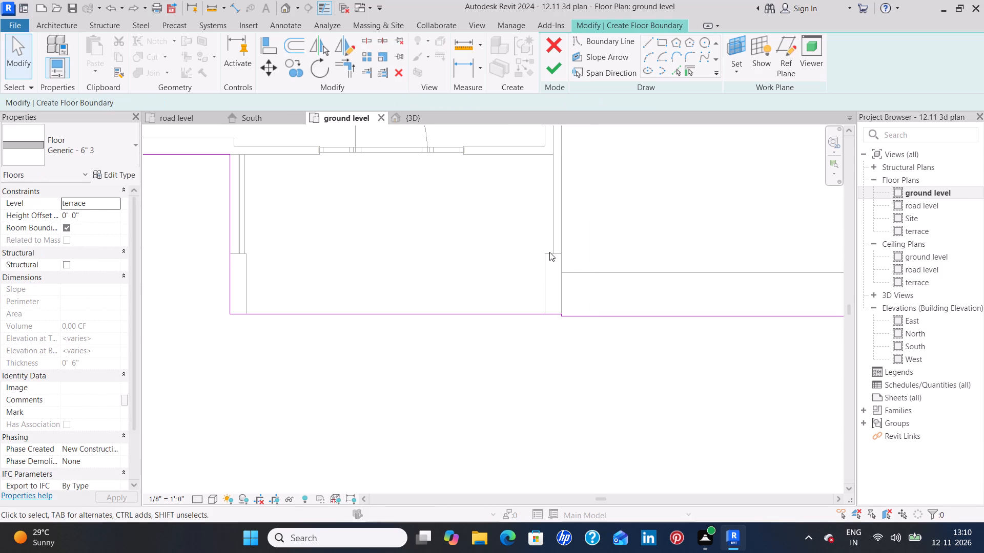
Move the entrance porch's front boundary line outward by setting its distance from the entrance wall reference to 9' 6".
{"action": "left_click", "coordinate": [514, 310]}
{"action": "left_click", "coordinate": [585, 244]}
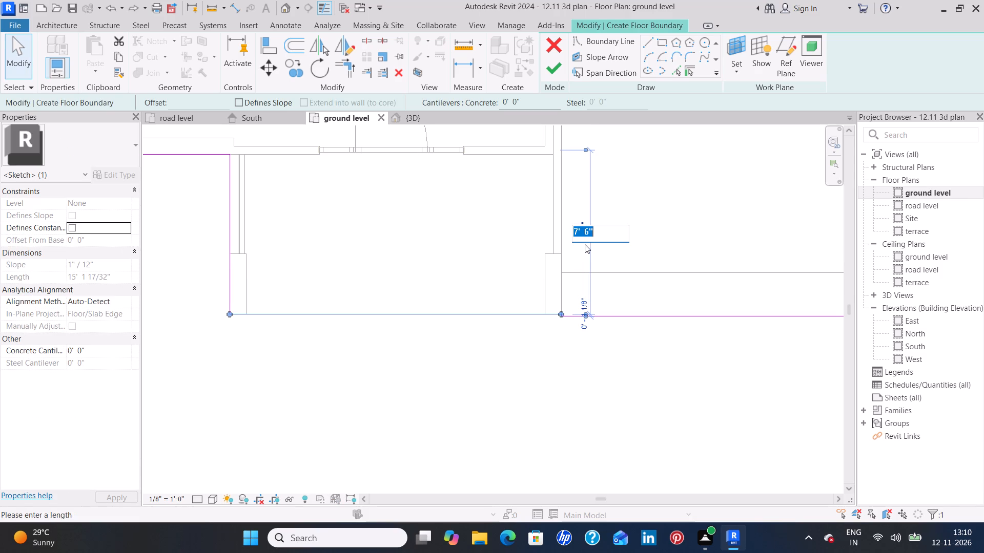
{"action": "left_click", "coordinate": [578, 232]}
{"action": "key", "text": "BackSpace"}
{"action": "key", "text": "9"}
{"action": "key", "text": "Return"}
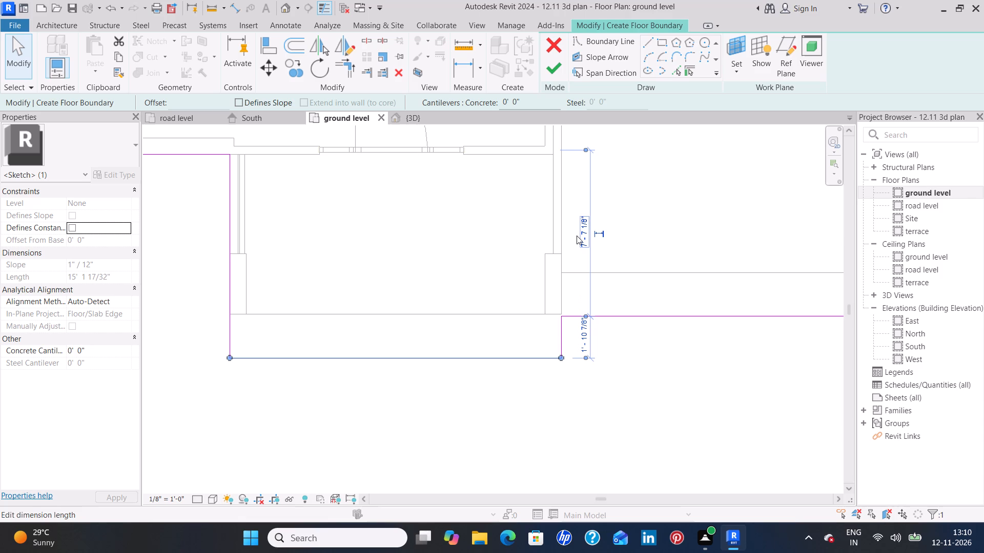
{"action": "left_click", "coordinate": [457, 268]}
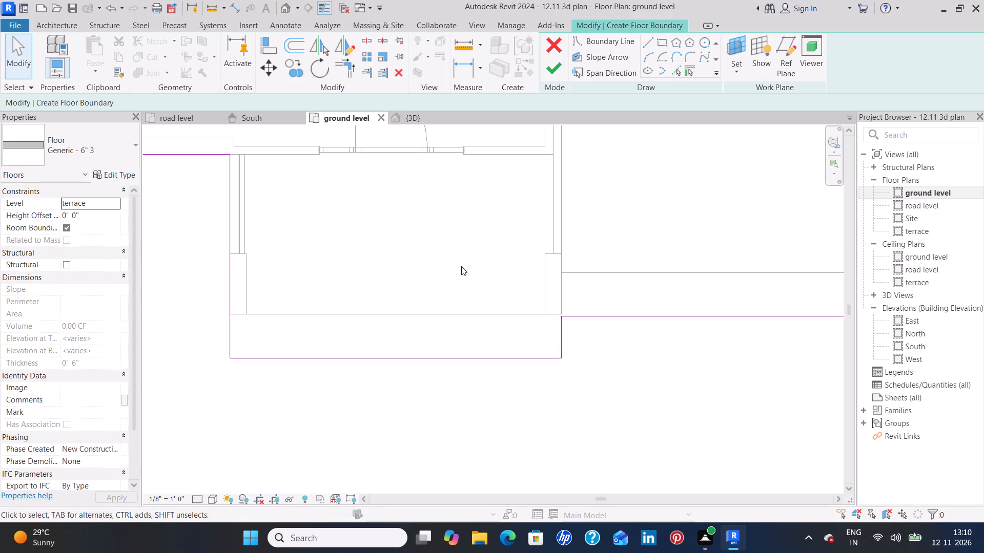
Move the entrance porch's outer side boundary line outward by setting its distance from the porch side reference to 2'.
{"action": "scroll", "coordinate": [461, 266], "scroll_direction": "down", "scroll_amount": 3}
{"action": "middle_click_drag", "start_coordinate": [453, 259], "coordinate": [624, 273]}
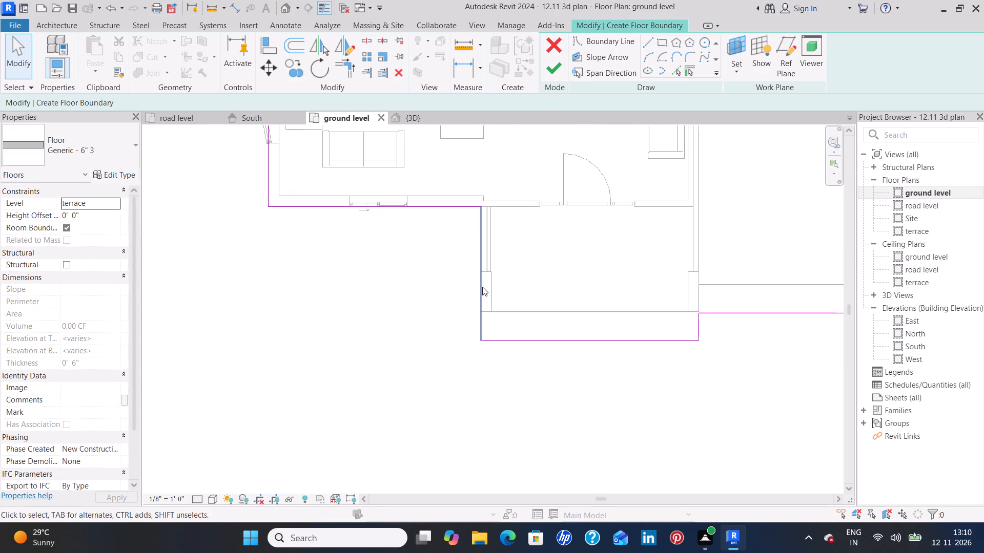
{"action": "left_click", "coordinate": [482, 287]}
{"action": "left_click", "coordinate": [465, 361]}
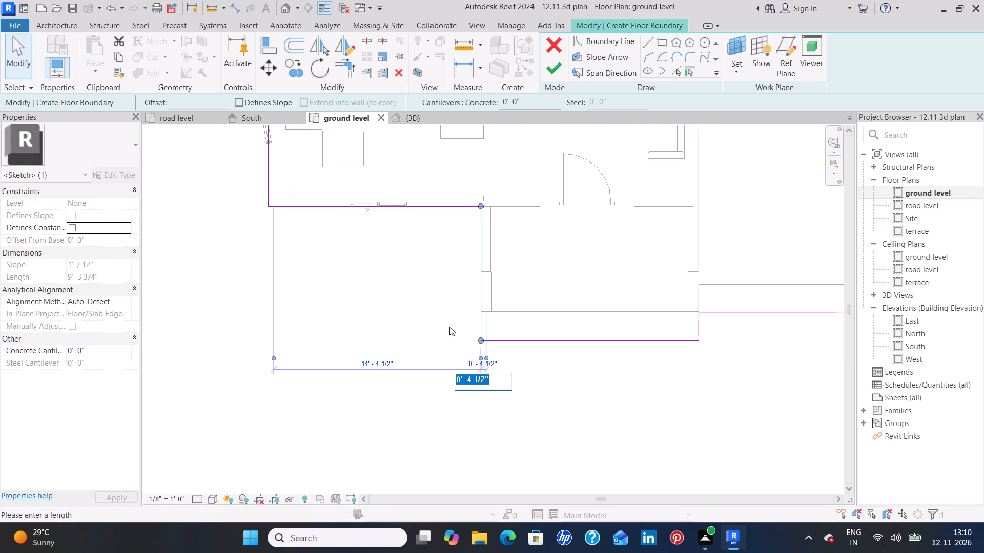
{"action": "key", "text": "BackSpace"}
{"action": "type", "text": "2'"}
{"action": "key", "text": "Return"}
{"action": "left_click", "coordinate": [433, 288]}
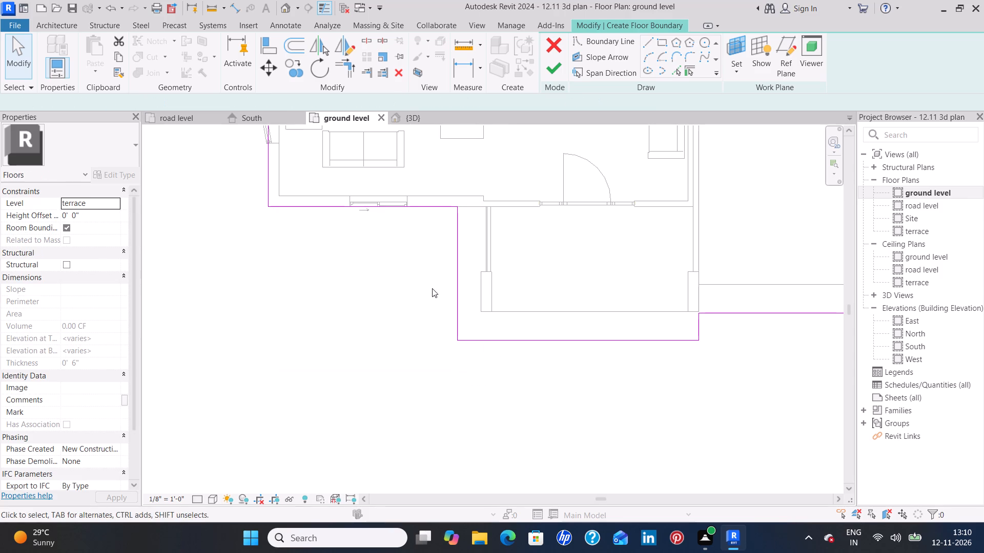
Move the living room's front boundary line outward by setting its distance from the front wall reference to 2'.
{"action": "left_click", "coordinate": [439, 203]}
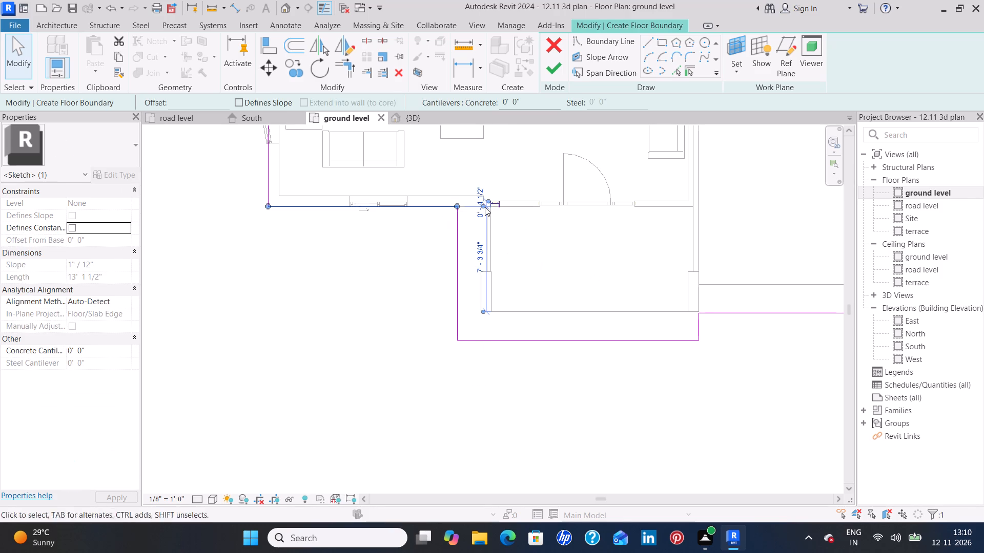
{"action": "left_click", "coordinate": [481, 220]}
{"action": "key", "text": "BackSpace"}
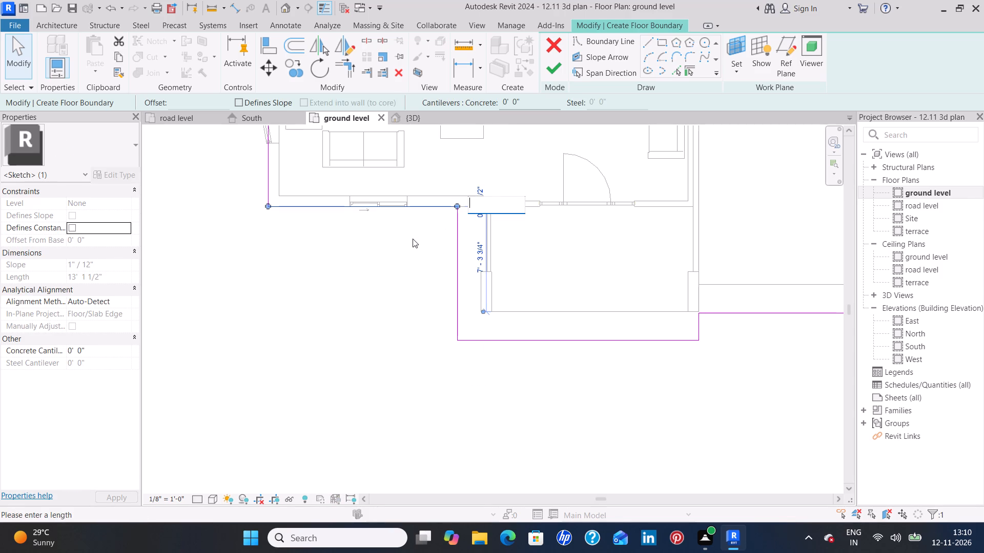
{"action": "type", "text": "2'"}
{"action": "key", "text": "Return"}
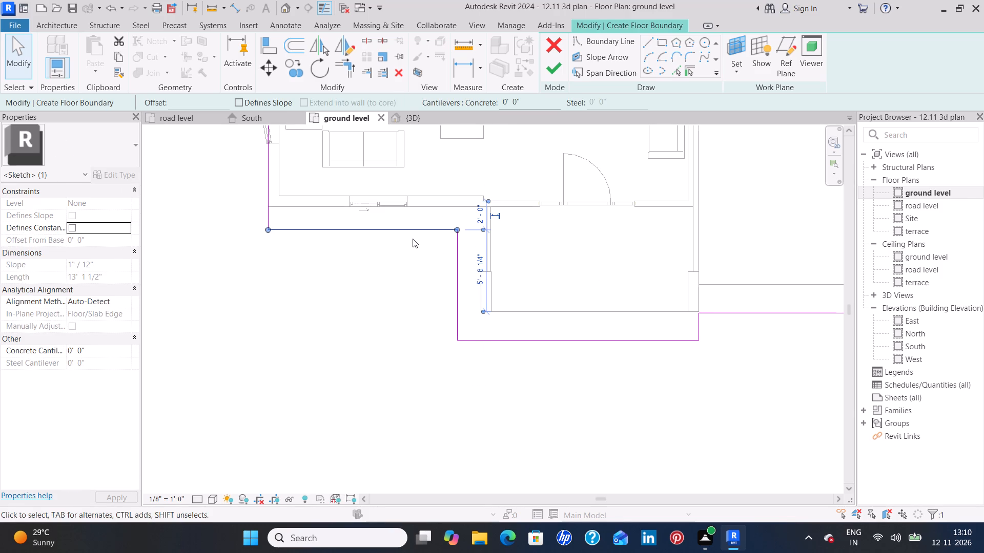
{"action": "left_click", "coordinate": [266, 270]}
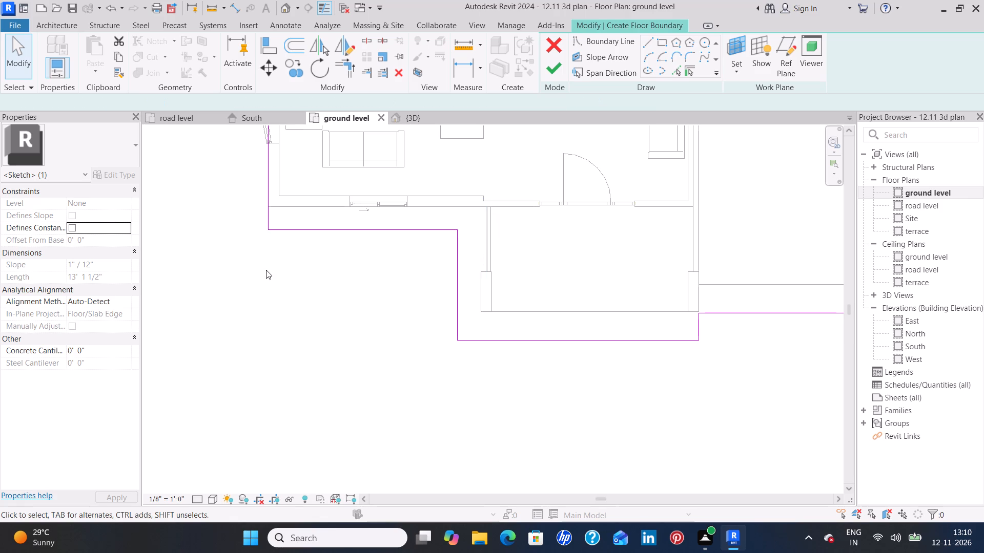
Move the boundary line along the living room's bay-window wall outward by setting its distance from the wall reference to 2'.
{"action": "middle_click_drag", "start_coordinate": [158, 220], "coordinate": [232, 321]}
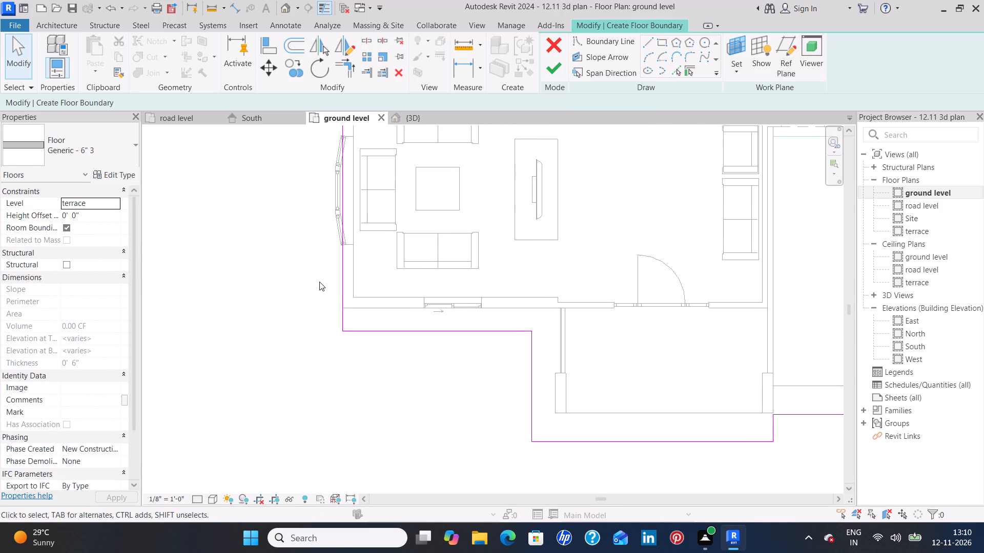
{"action": "left_click", "coordinate": [340, 276]}
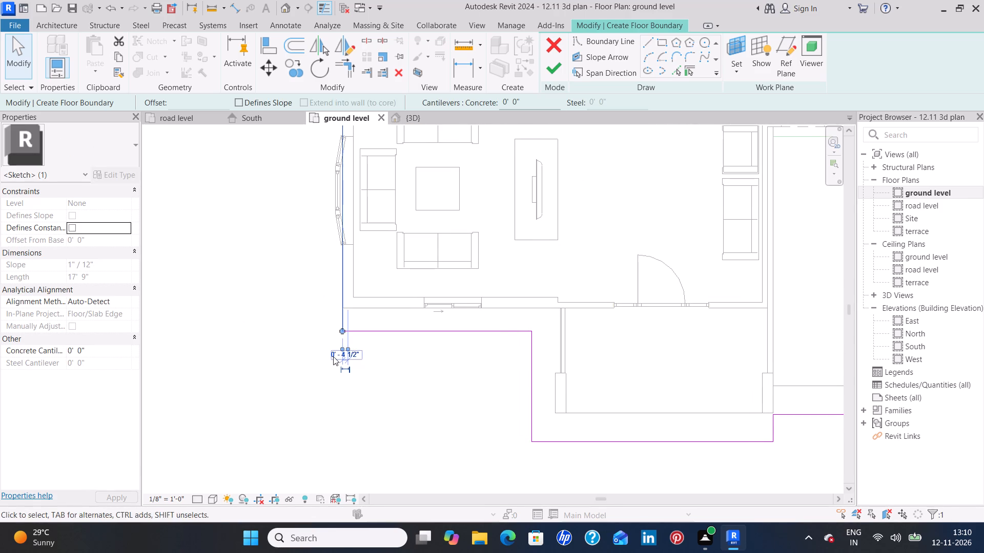
{"action": "left_click", "coordinate": [333, 356]}
{"action": "key", "text": "BackSpace"}
{"action": "type", "text": "2'"}
{"action": "key", "text": "Return"}
{"action": "left_click", "coordinate": [286, 336]}
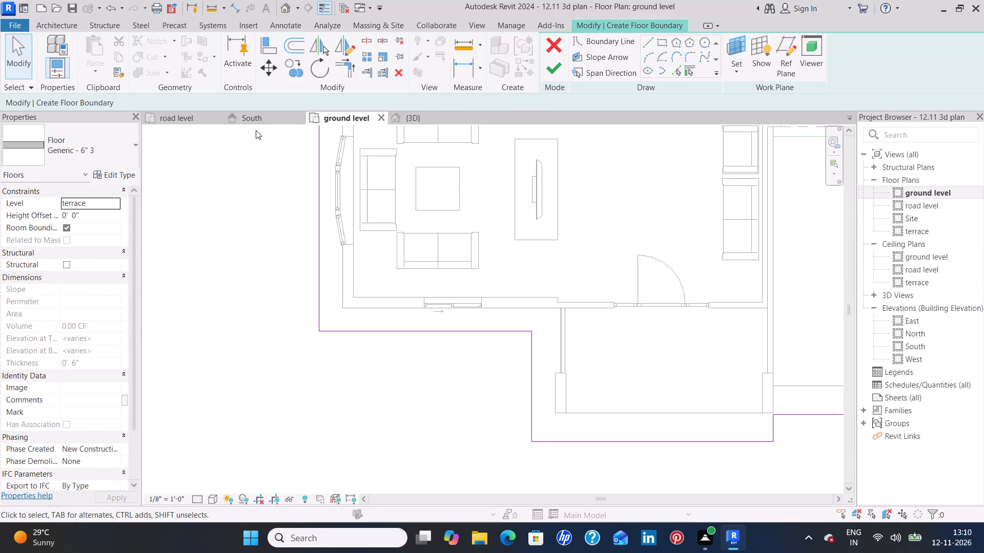
Move the boundary line between the living room and the side recess outward, 2' from the living room's wall reference.
{"action": "middle_click_drag", "start_coordinate": [253, 144], "coordinate": [252, 370]}
{"action": "left_click", "coordinate": [329, 304]}
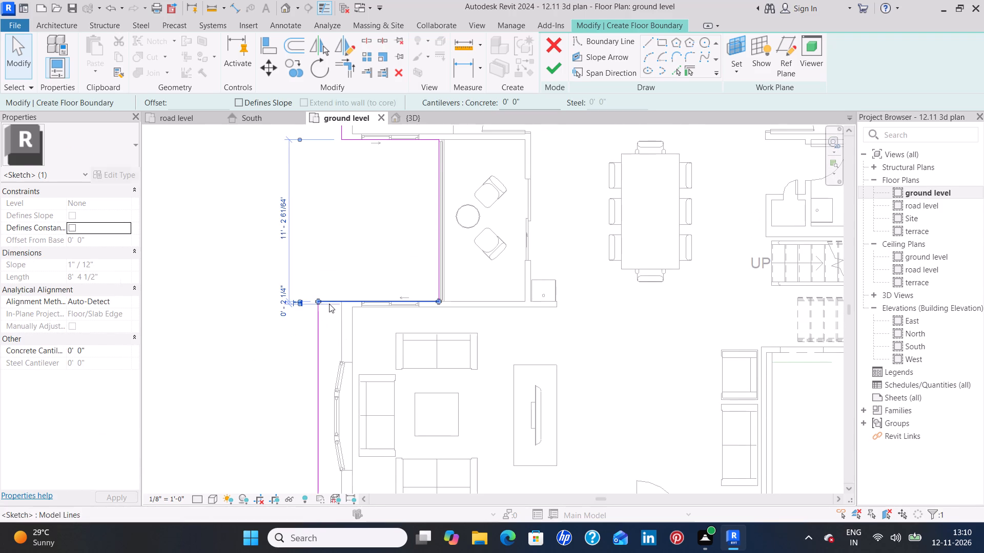
{"action": "left_click", "coordinate": [279, 309]}
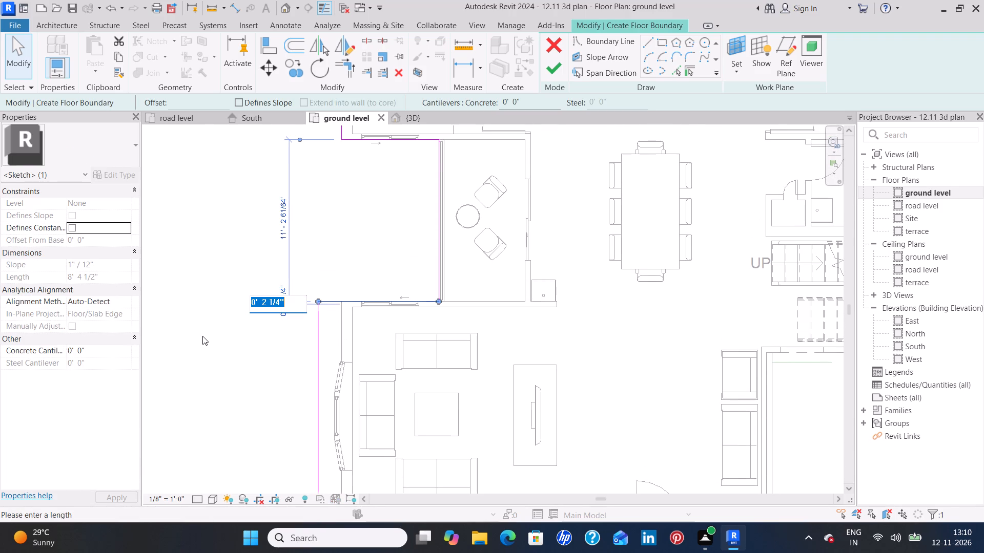
{"action": "key", "text": "BackSpace"}
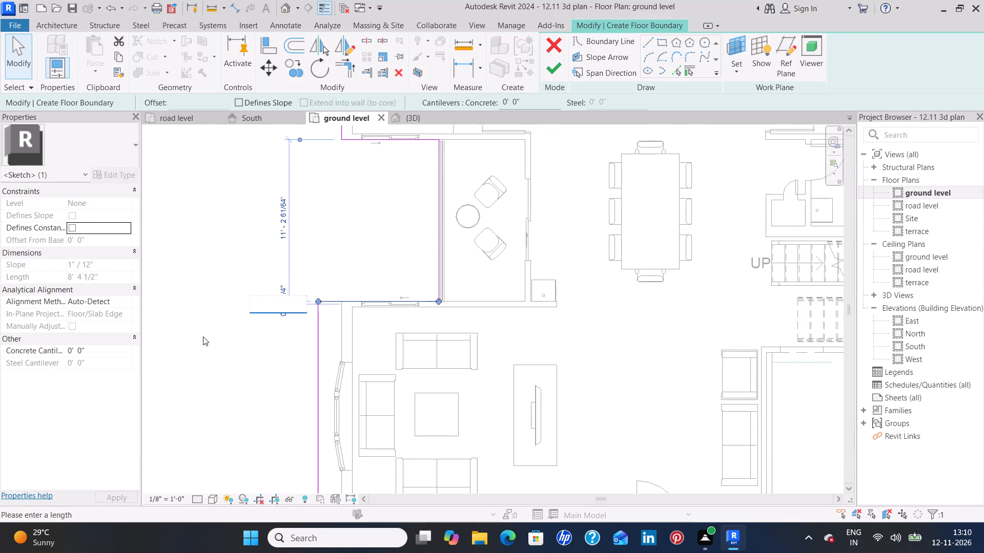
{"action": "key", "text": "2"}
{"action": "key", "text": "apostrophe"}
{"action": "key", "text": "Return"}
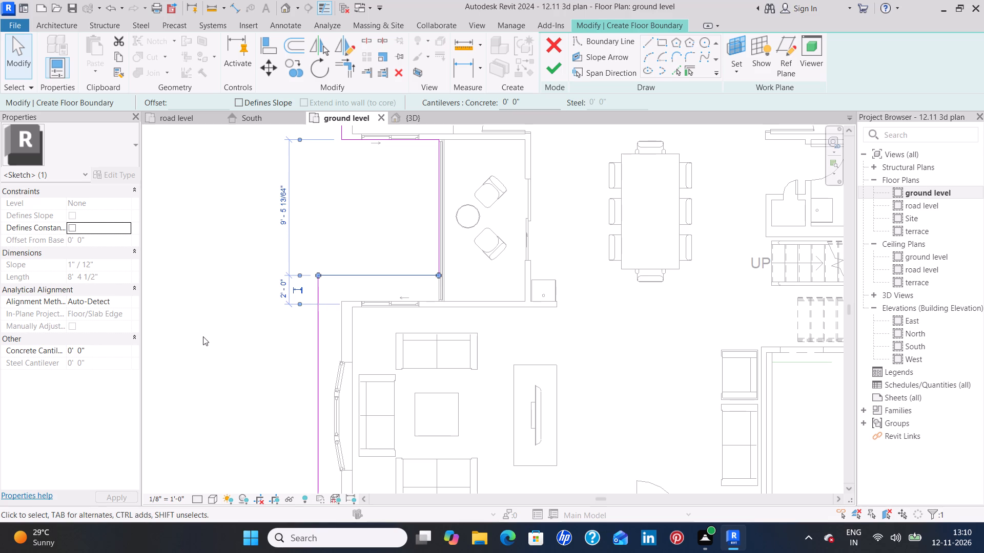
{"action": "left_click", "coordinate": [203, 336]}
Move the side recess's inner boundary line outward from the two-chair sitting area by setting its wall distance to 2'.
{"action": "middle_click_drag", "start_coordinate": [331, 237], "coordinate": [320, 318]}
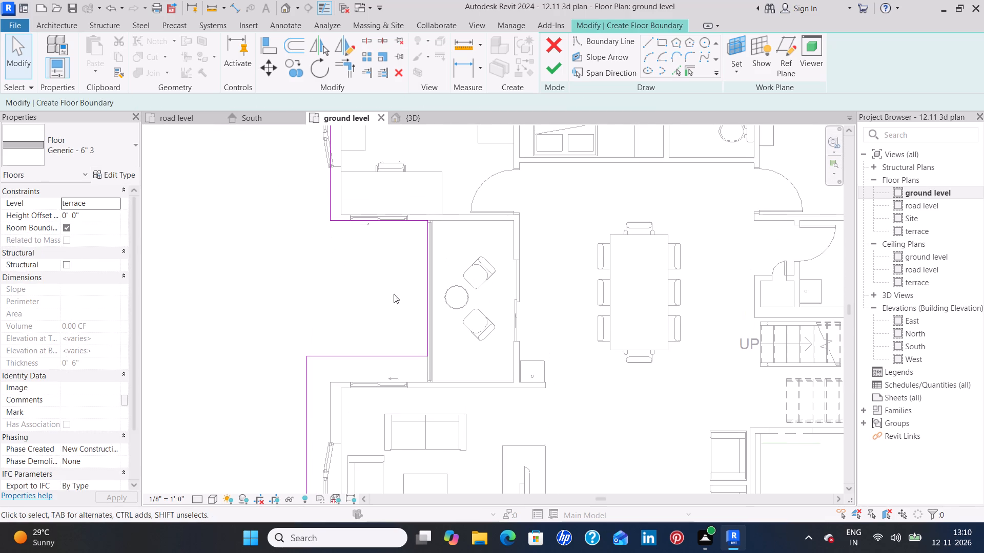
{"action": "left_click", "coordinate": [424, 286]}
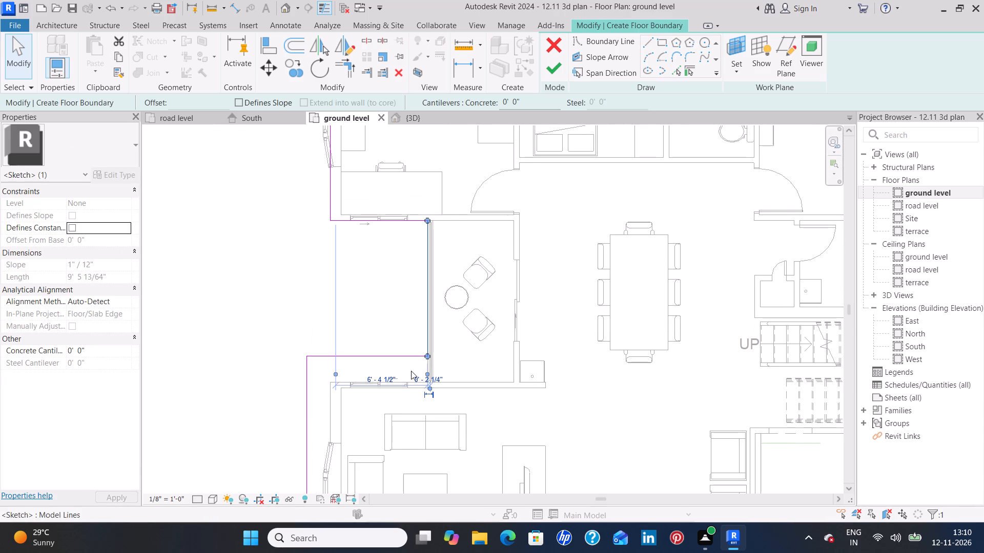
{"action": "left_click", "coordinate": [415, 380]}
{"action": "key", "text": "BackSpace"}
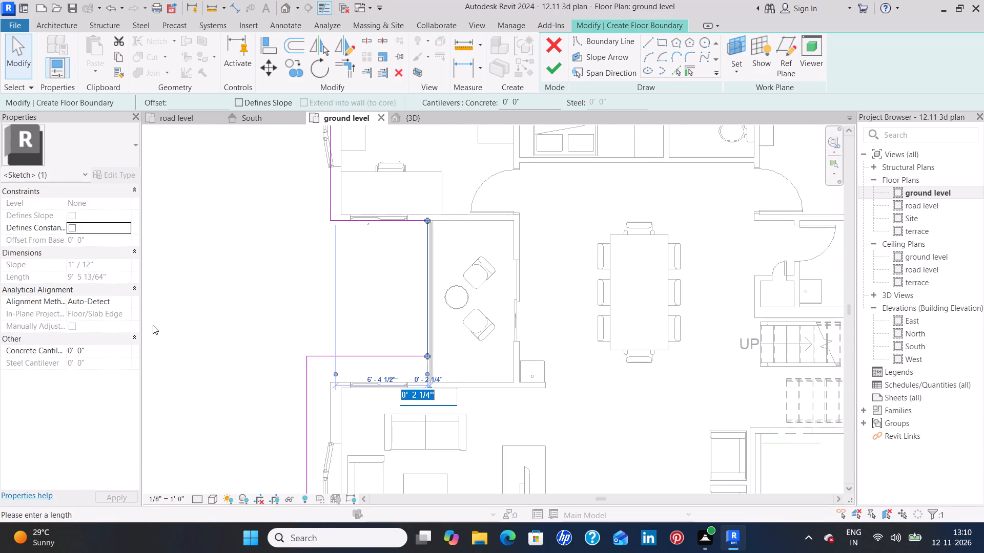
{"action": "key", "text": "2"}
{"action": "key", "text": "apostrophe"}
{"action": "key", "text": "Return"}
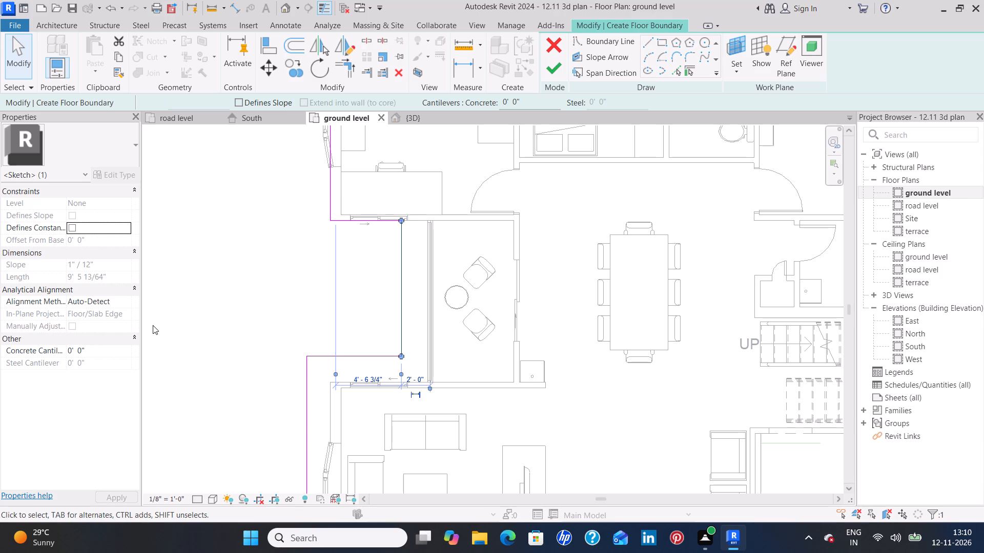
{"action": "left_click", "coordinate": [169, 305]}
Move the boundary line between the bedroom and the side recess outward, 2' from the bedroom's wall reference.
{"action": "left_click", "coordinate": [340, 226]}
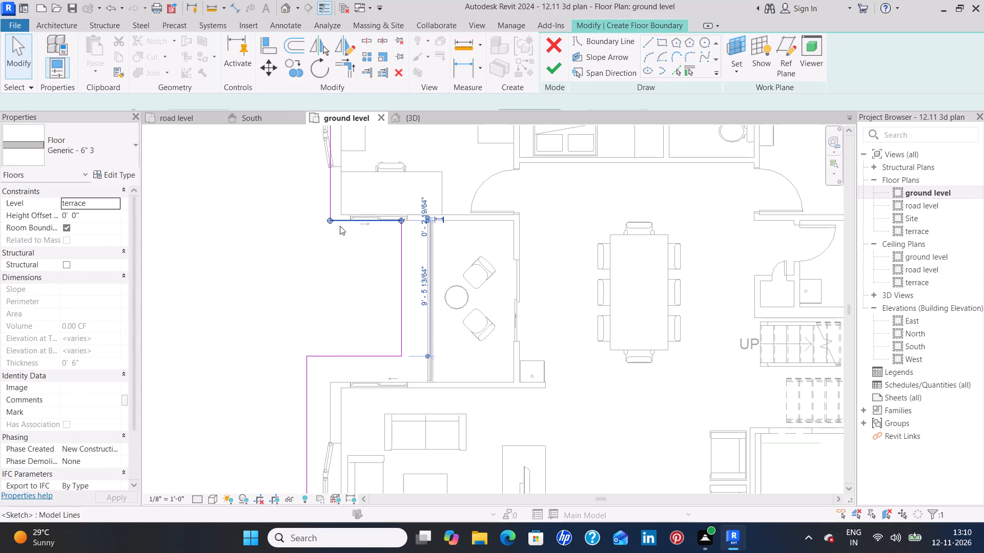
{"action": "left_click", "coordinate": [420, 239]}
{"action": "key", "text": "BackSpace"}
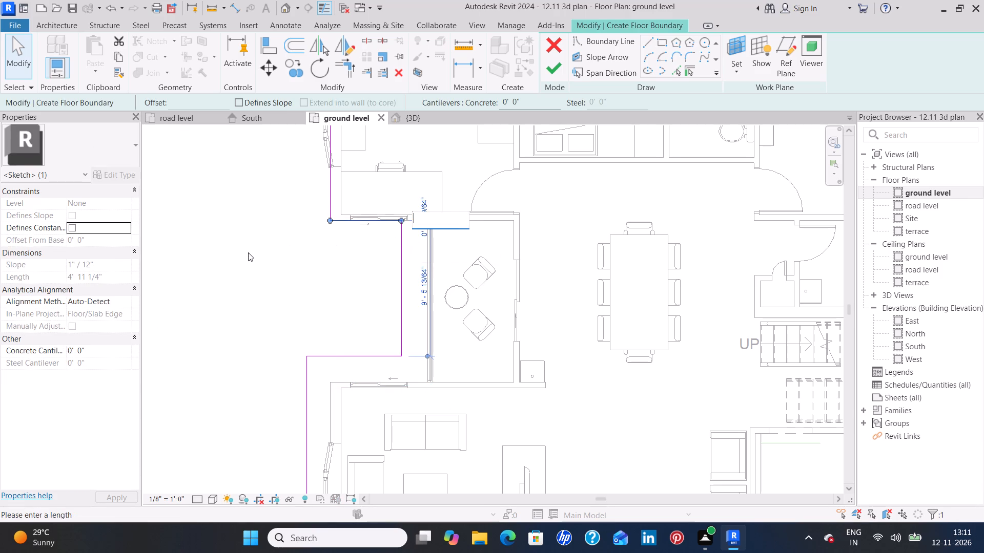
{"action": "type", "text": "2'"}
{"action": "key", "text": "Return"}
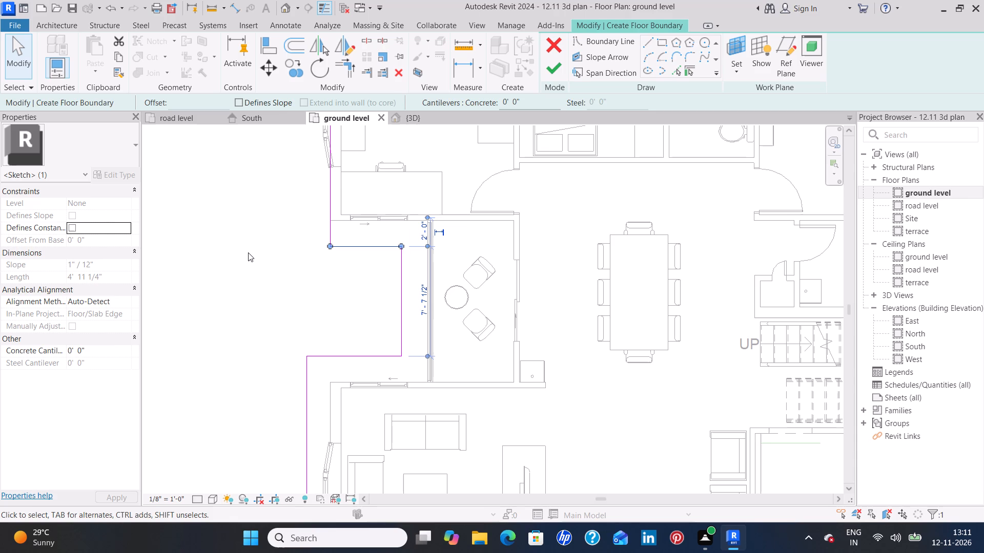
{"action": "left_click", "coordinate": [250, 256]}
Move the boundary line along the bedroom's bay-window wall outward by setting its distance from the wall reference to 2'.
{"action": "middle_click_drag", "start_coordinate": [282, 228], "coordinate": [282, 318]}
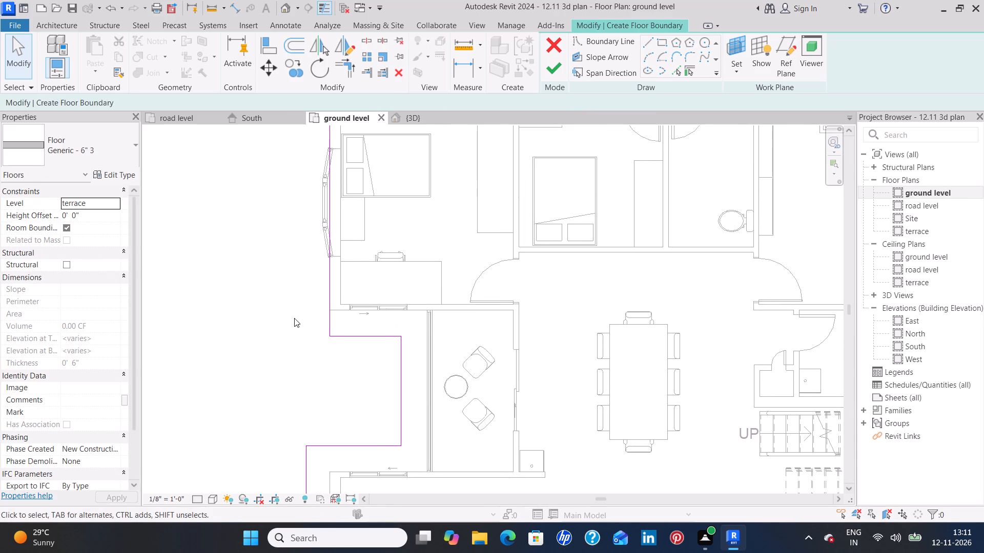
{"action": "left_click", "coordinate": [325, 317]}
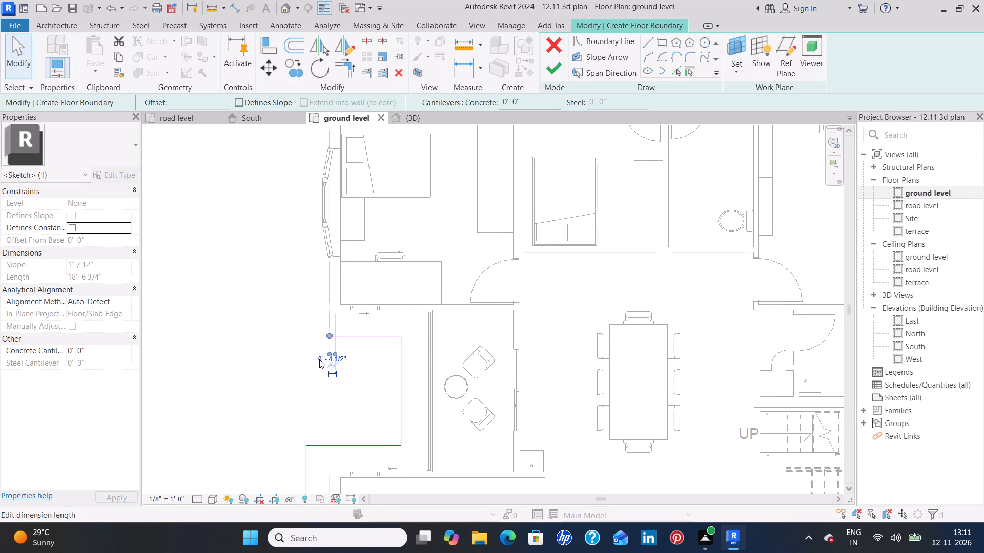
{"action": "left_click", "coordinate": [319, 359]}
{"action": "key", "text": "BackSpace"}
{"action": "type", "text": "2'"}
{"action": "key", "text": "Return"}
{"action": "left_click", "coordinate": [208, 370]}
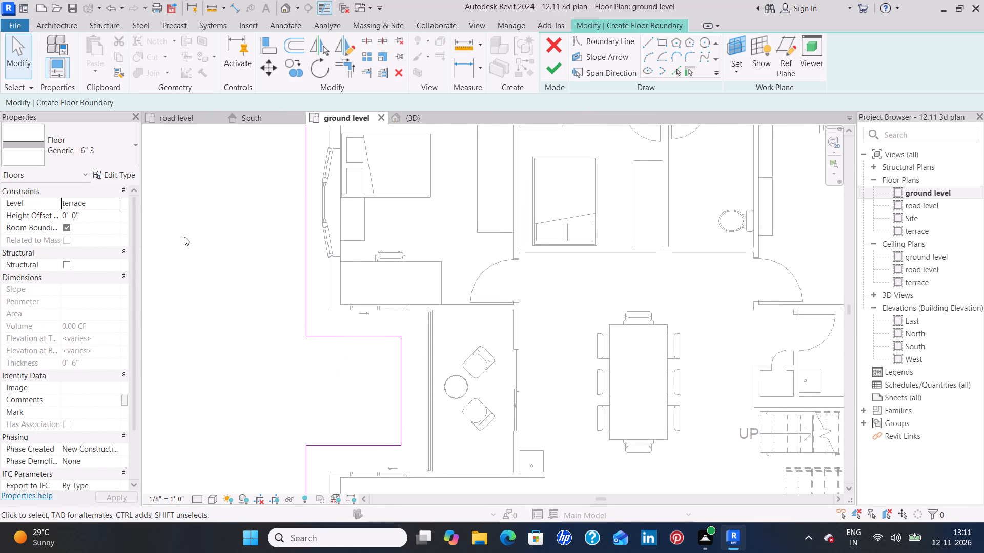
Review the complete terrace slab boundary around the ground-level plan for overhangs on every side.
{"action": "middle_click_drag", "start_coordinate": [184, 237], "coordinate": [184, 345]}
{"action": "scroll", "coordinate": [184, 345], "scroll_direction": "down", "scroll_amount": 8}
{"action": "middle_click_drag", "start_coordinate": [332, 362], "coordinate": [342, 333]}
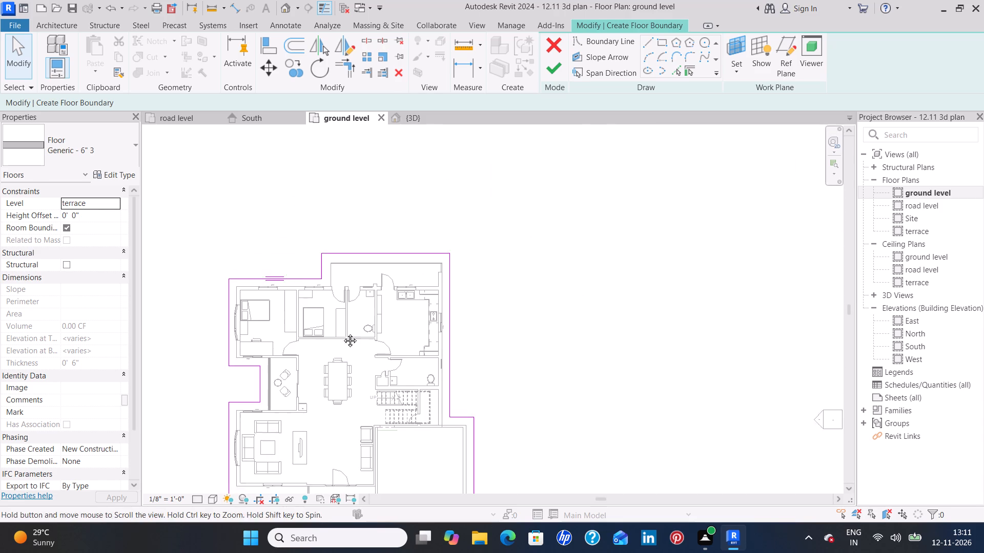
{"action": "middle_click_drag", "start_coordinate": [342, 333], "coordinate": [375, 231]}
{"action": "middle_click_drag", "start_coordinate": [573, 283], "coordinate": [578, 310]}
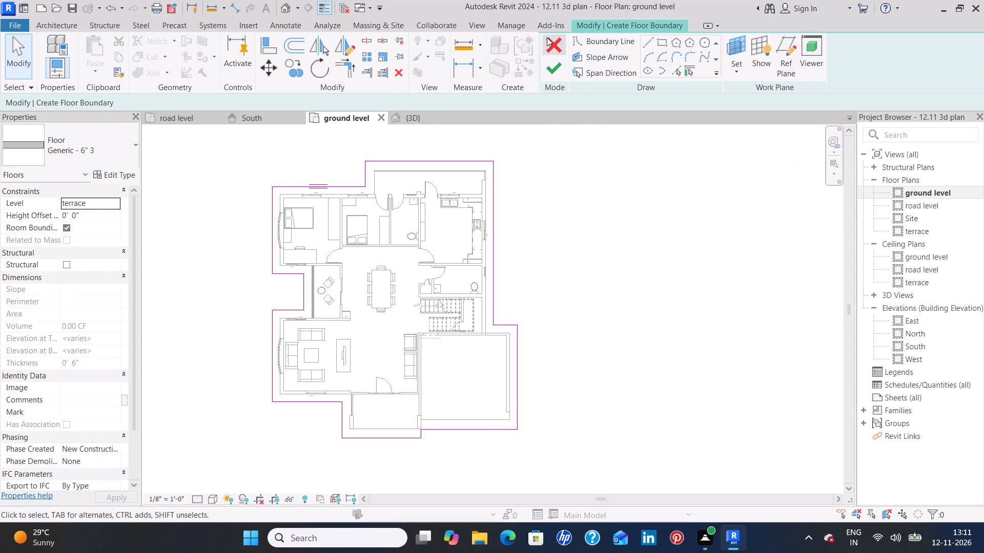
Finish the terrace slab's boundary sketch and attach the walls below to the slab's bottom.
{"action": "left_click", "coordinate": [549, 70]}
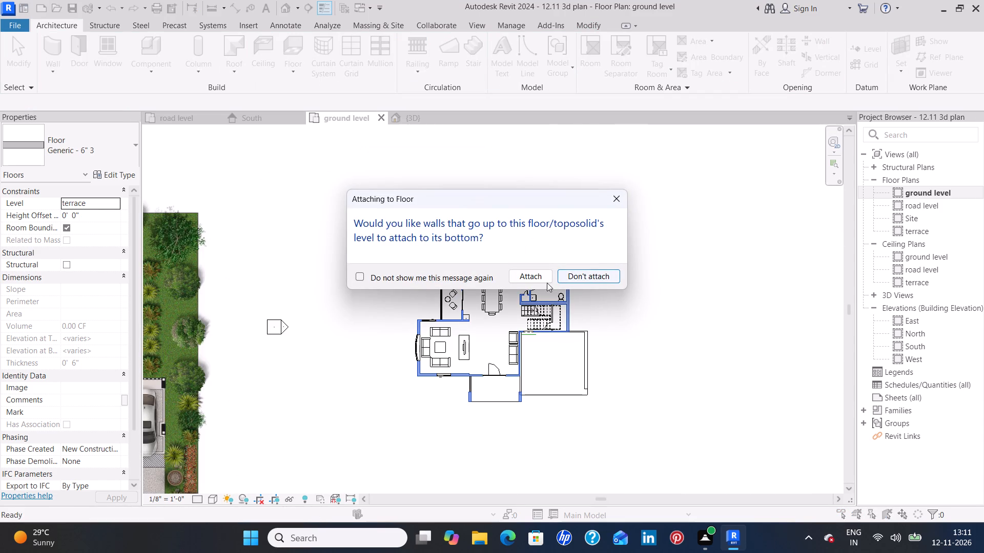
{"action": "left_click", "coordinate": [524, 278]}
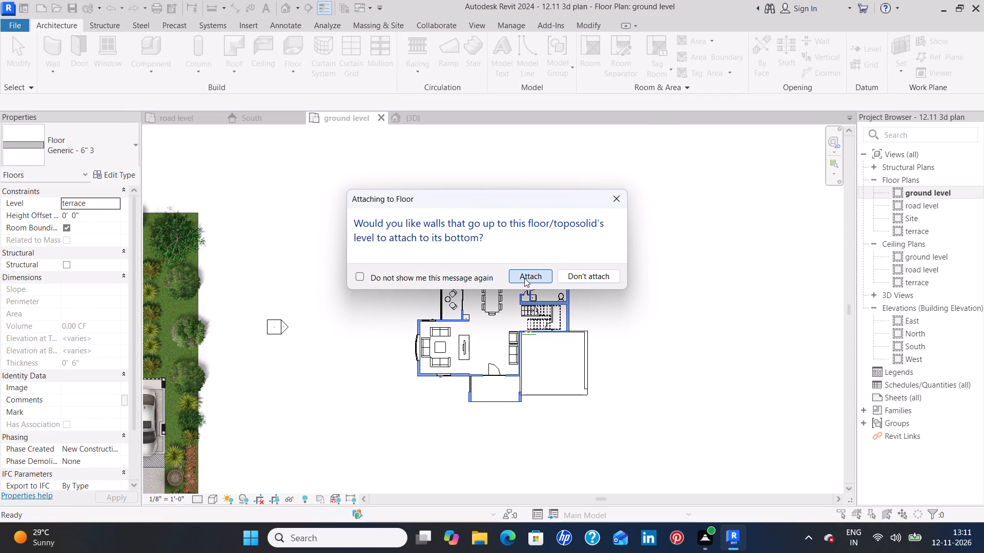
{"action": "left_click", "coordinate": [659, 257]}
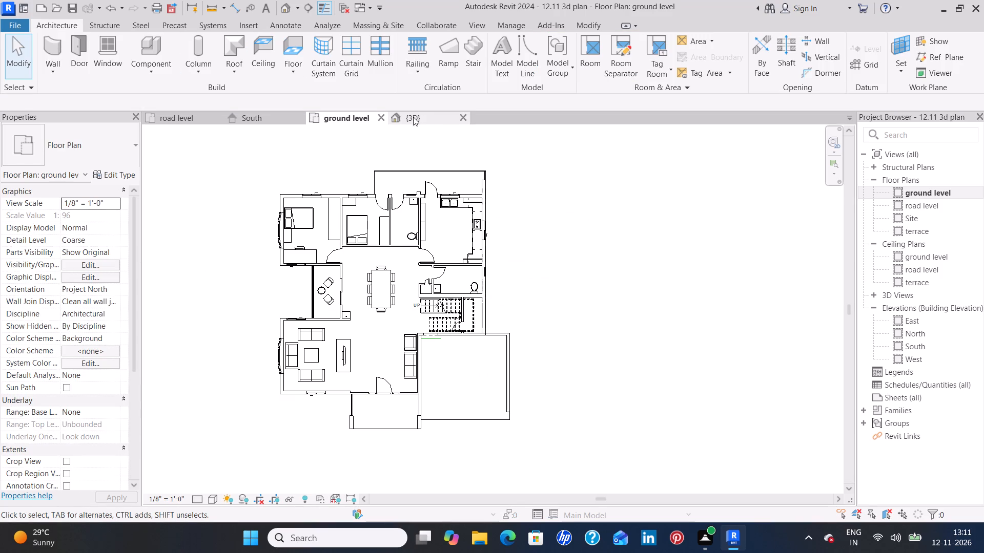
Select the terrace slab in the 3D view, reopen its boundary for editing and return to the ground level plan.
{"action": "left_click", "coordinate": [413, 120]}
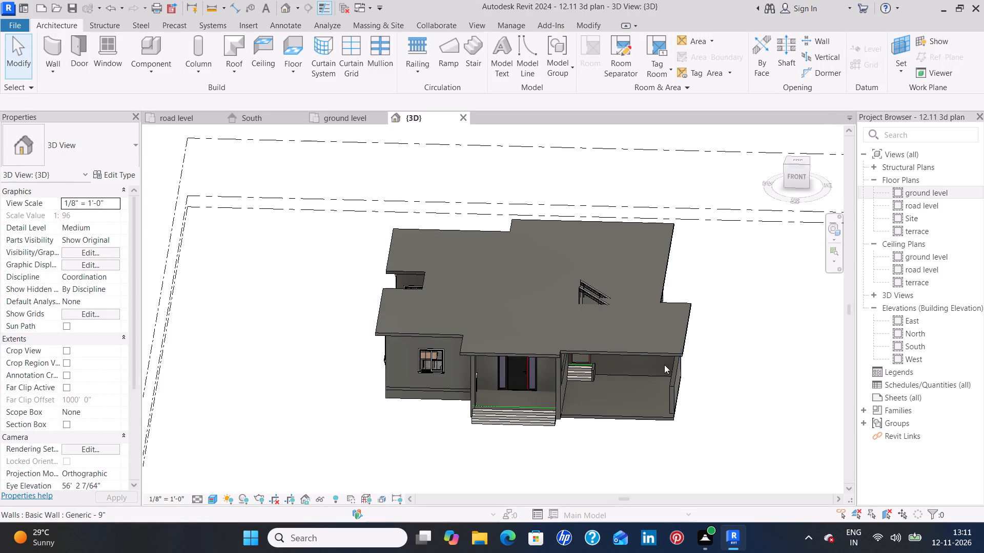
{"action": "left_click", "coordinate": [615, 353]}
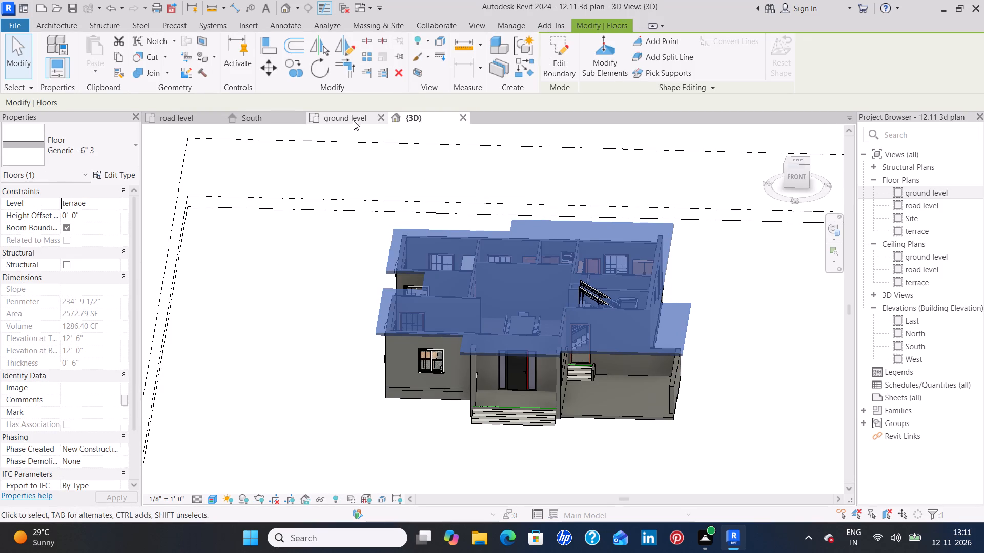
{"action": "left_click", "coordinate": [567, 57]}
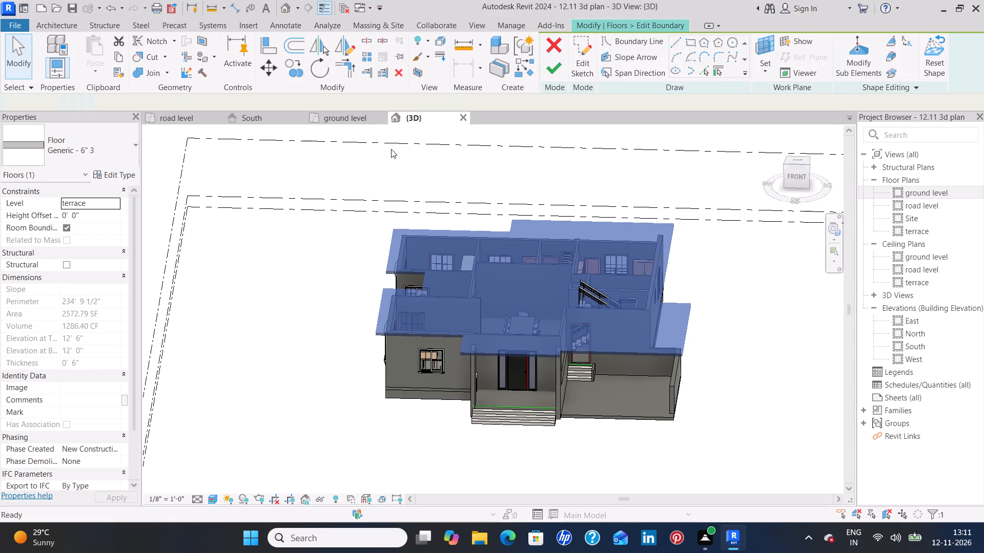
{"action": "left_click", "coordinate": [339, 121]}
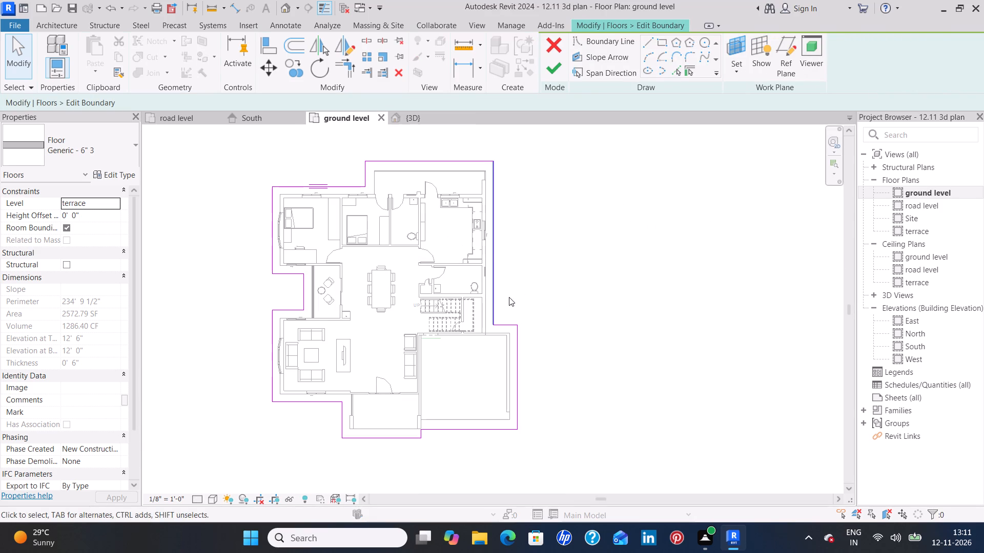
Draw a boundary line about 13' long along the toilet-side wall of the staircase, from the first riser to the stairwell's corner.
{"action": "scroll", "coordinate": [499, 308], "scroll_direction": "up", "scroll_amount": 4}
{"action": "middle_click_drag", "start_coordinate": [464, 323], "coordinate": [476, 201]}
{"action": "scroll", "coordinate": [475, 200], "scroll_direction": "up", "scroll_amount": 3}
{"action": "middle_click_drag", "start_coordinate": [478, 182], "coordinate": [496, 275]}
{"action": "scroll", "coordinate": [486, 279], "scroll_direction": "up", "scroll_amount": 3}
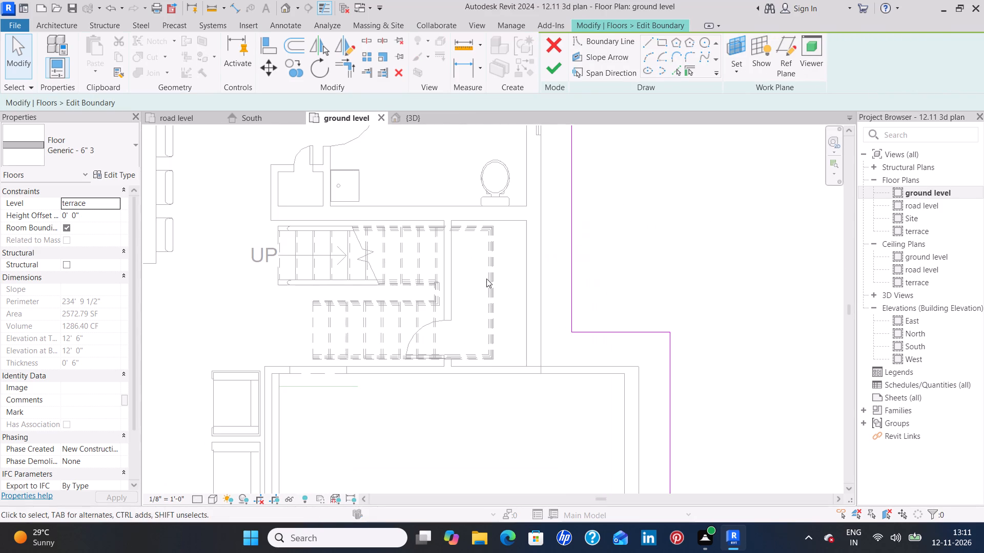
{"action": "middle_click_drag", "start_coordinate": [499, 271], "coordinate": [531, 240]}
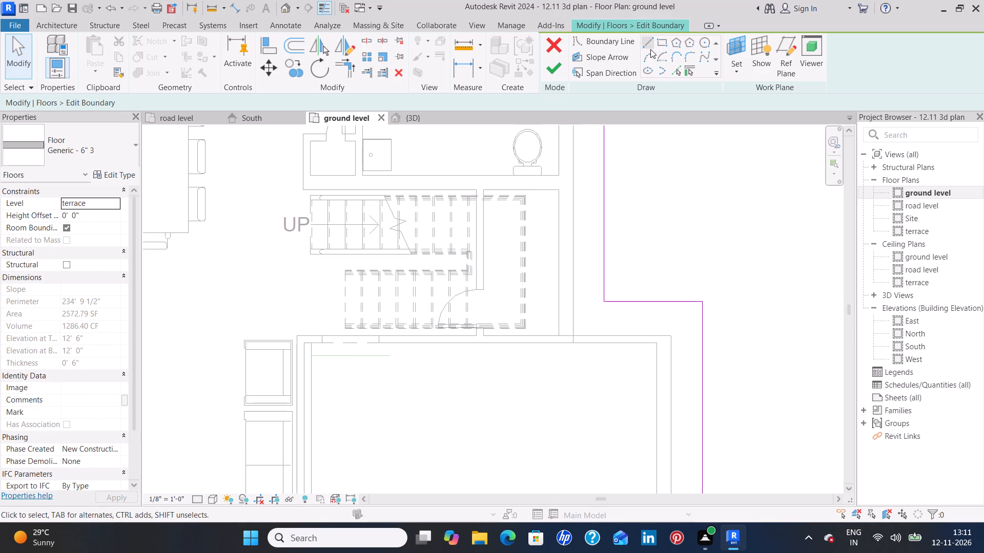
{"action": "left_click", "coordinate": [649, 44]}
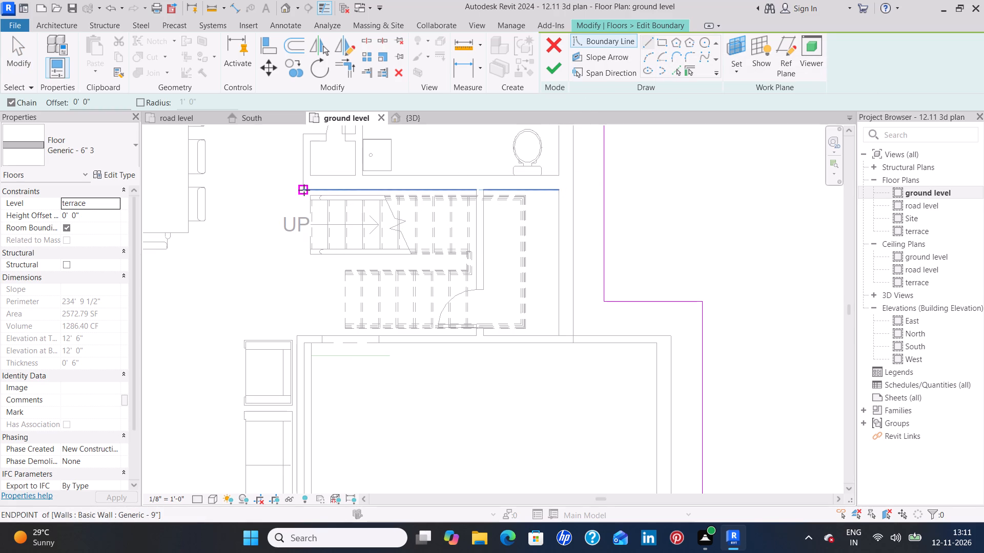
{"action": "scroll", "coordinate": [305, 193], "scroll_direction": "up", "scroll_amount": 7}
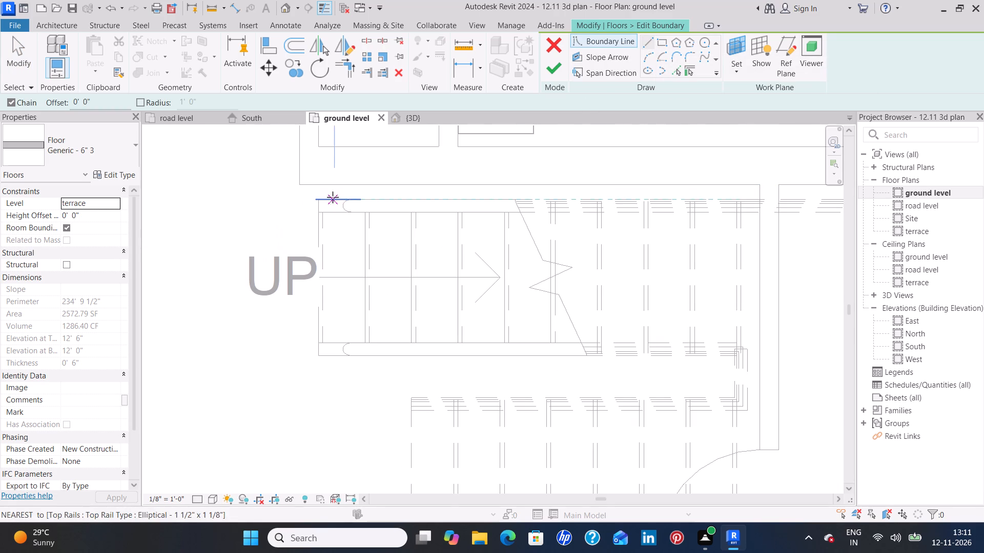
{"action": "left_click", "coordinate": [316, 184]}
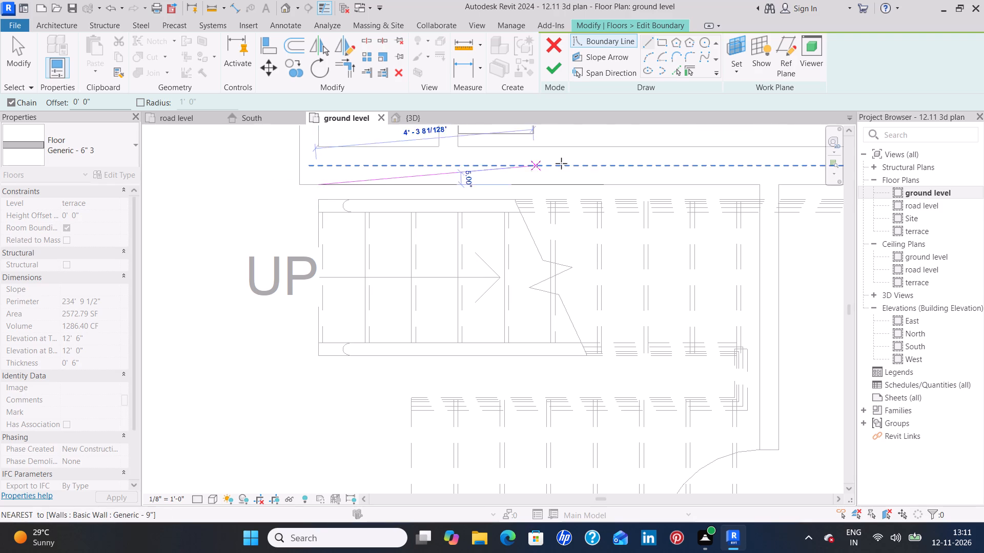
{"action": "middle_click_drag", "start_coordinate": [748, 184], "coordinate": [461, 195]}
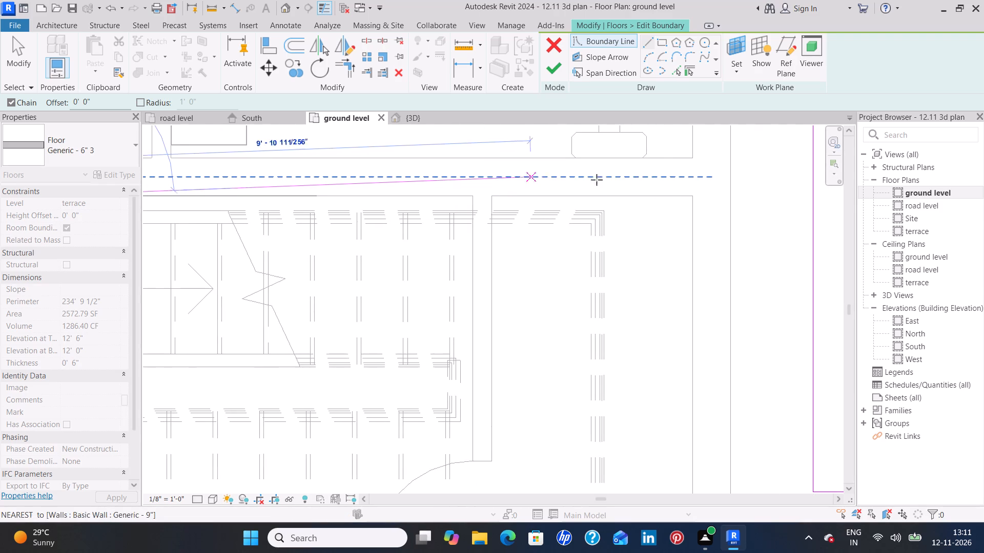
{"action": "left_click", "coordinate": [691, 194]}
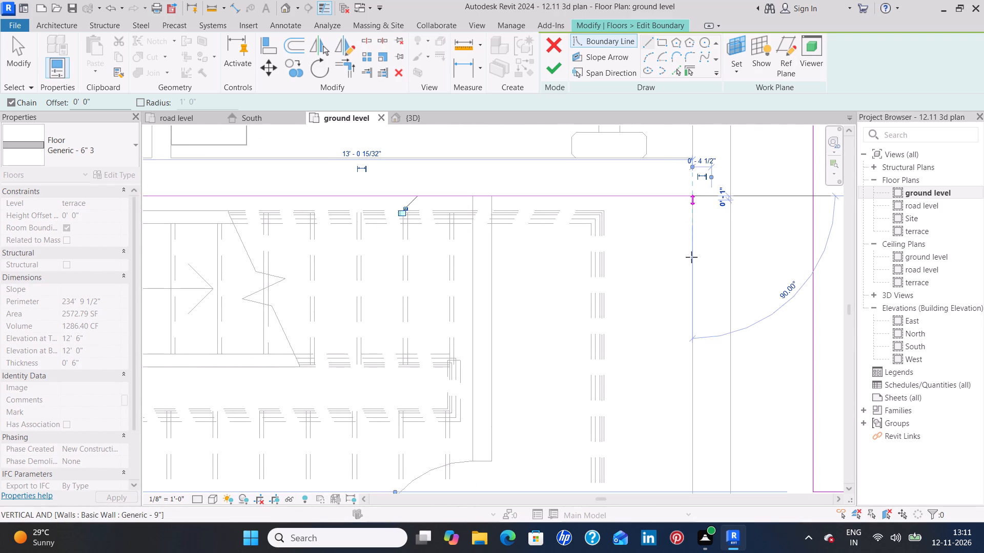
{"action": "middle_click_drag", "start_coordinate": [694, 363], "coordinate": [674, 195]}
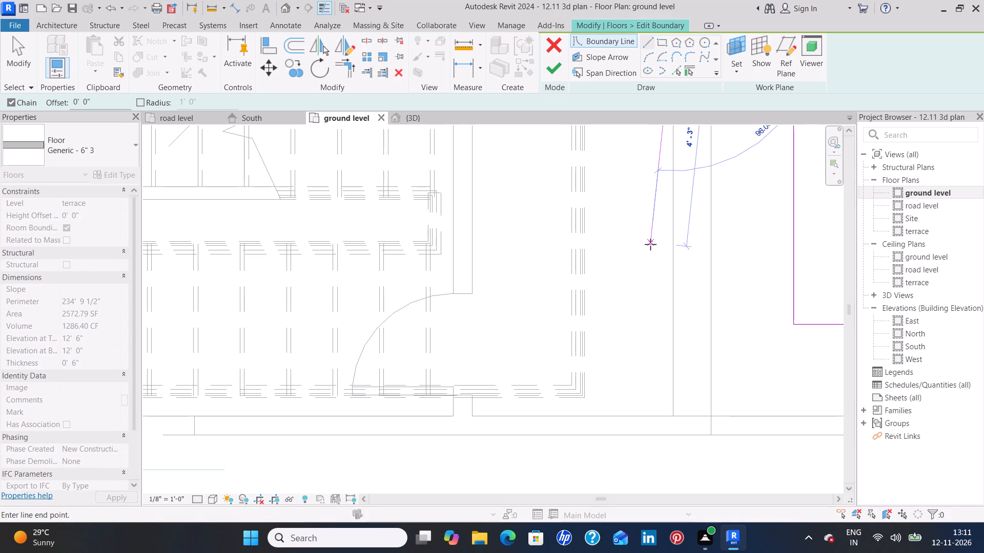
{"action": "key", "text": "Escape"}
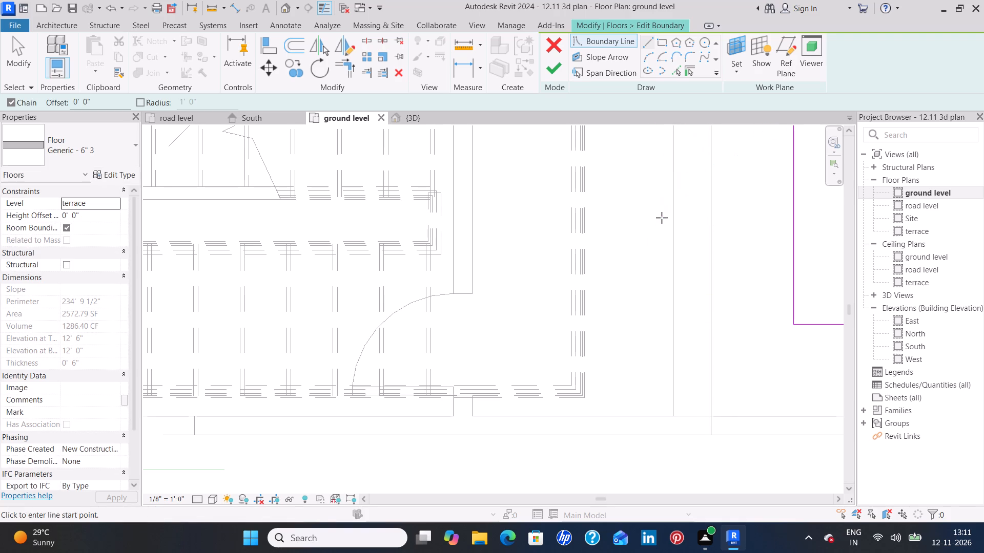
{"action": "middle_click_drag", "start_coordinate": [653, 205], "coordinate": [657, 352]}
{"action": "key", "text": "Escape"}
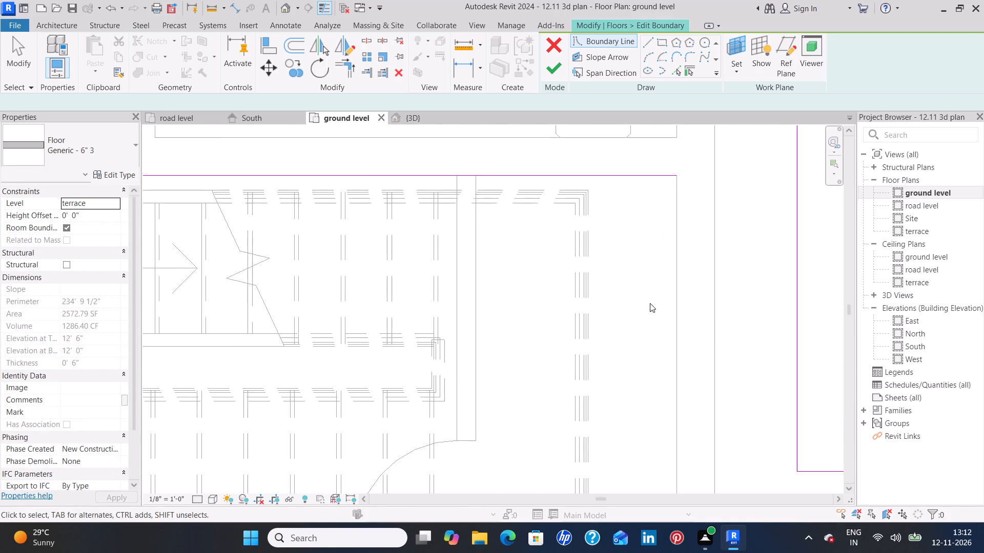
Shorten the new boundary line beside the staircase to 11' 4", ending it at the landing's outer edge.
{"action": "left_click", "coordinate": [643, 178]}
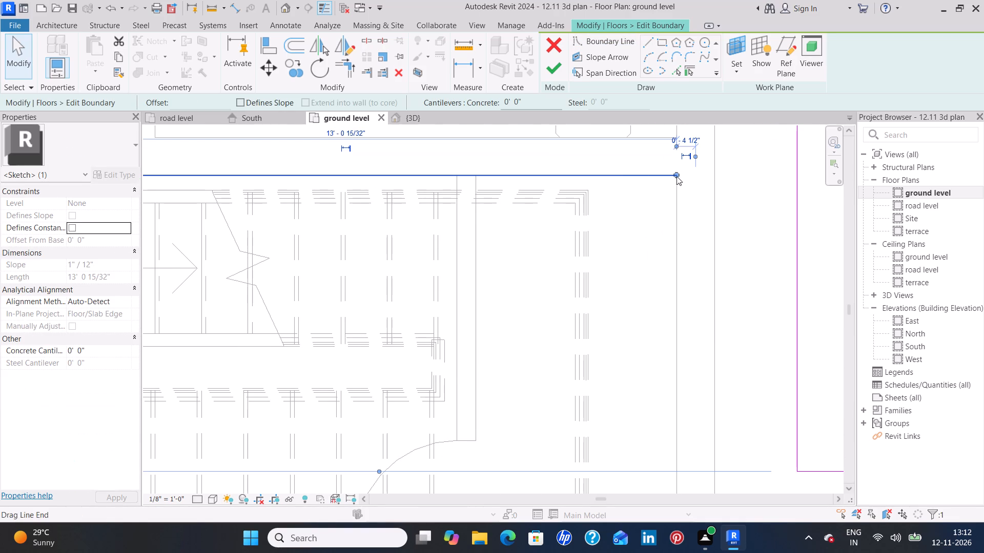
{"action": "left_click_drag", "start_coordinate": [677, 175], "coordinate": [591, 179]}
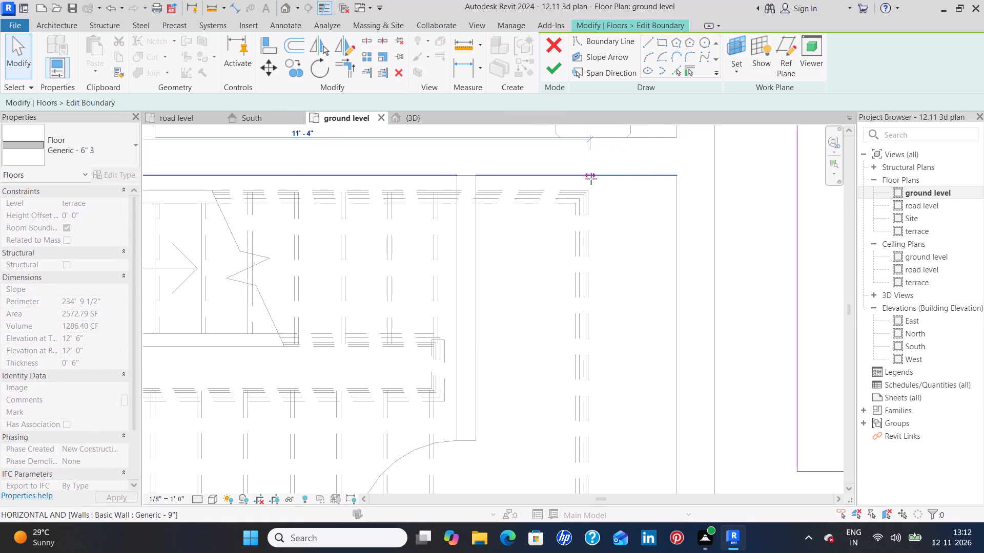
{"action": "left_click_drag", "start_coordinate": [591, 179], "coordinate": [592, 178]}
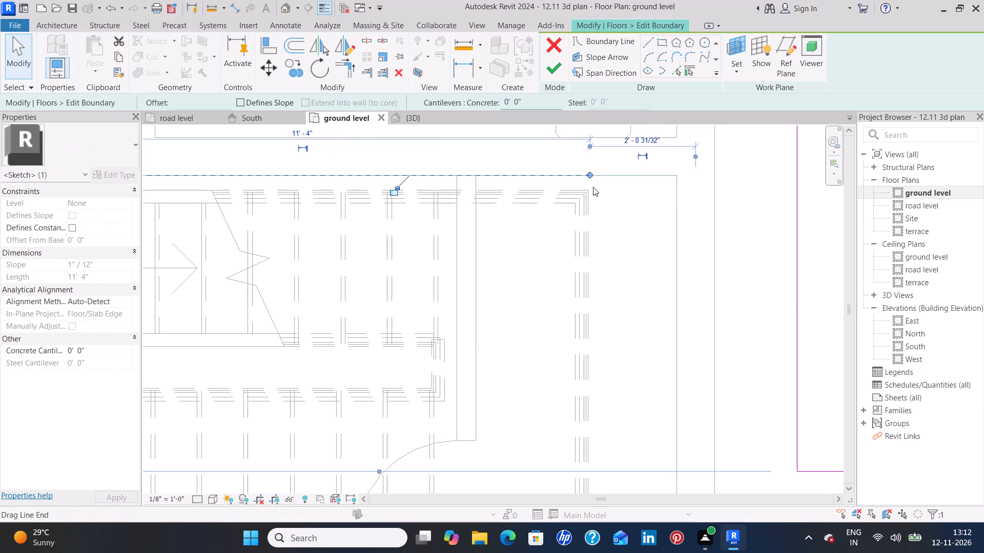
Draw a perpendicular boundary line from the shortened line's end along the landing's outer edge to the opposite stairwell wall.
{"action": "left_click", "coordinate": [648, 38]}
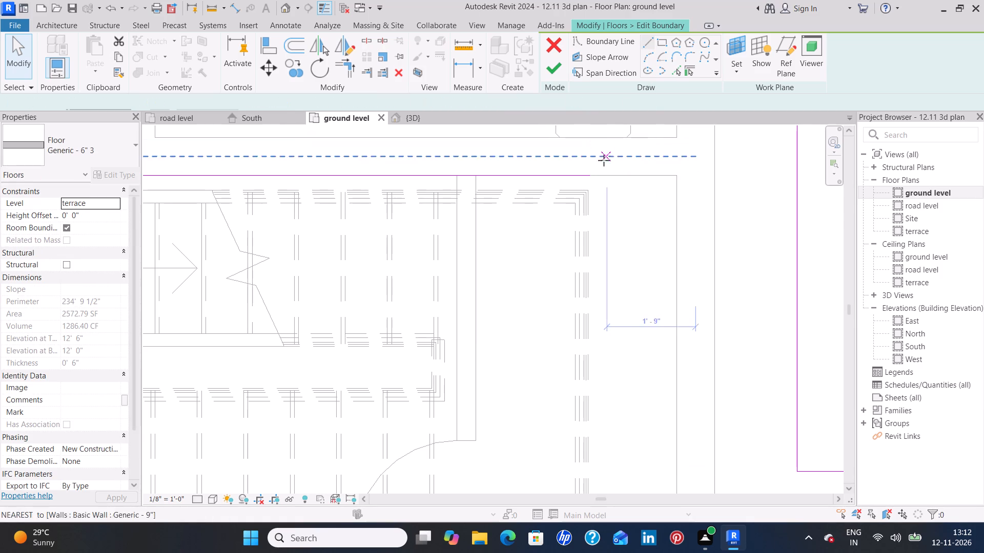
{"action": "left_click", "coordinate": [592, 175]}
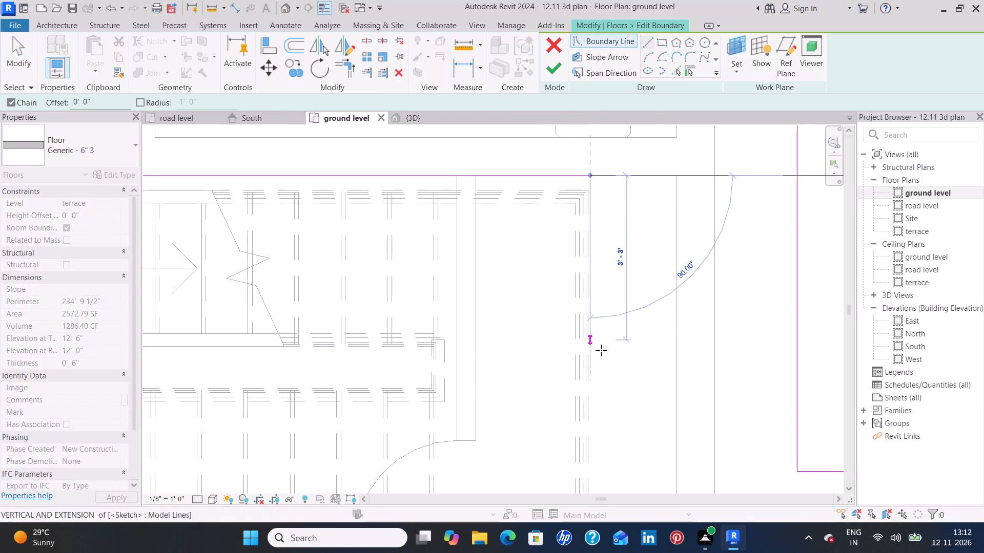
{"action": "middle_click_drag", "start_coordinate": [597, 358], "coordinate": [583, 238]}
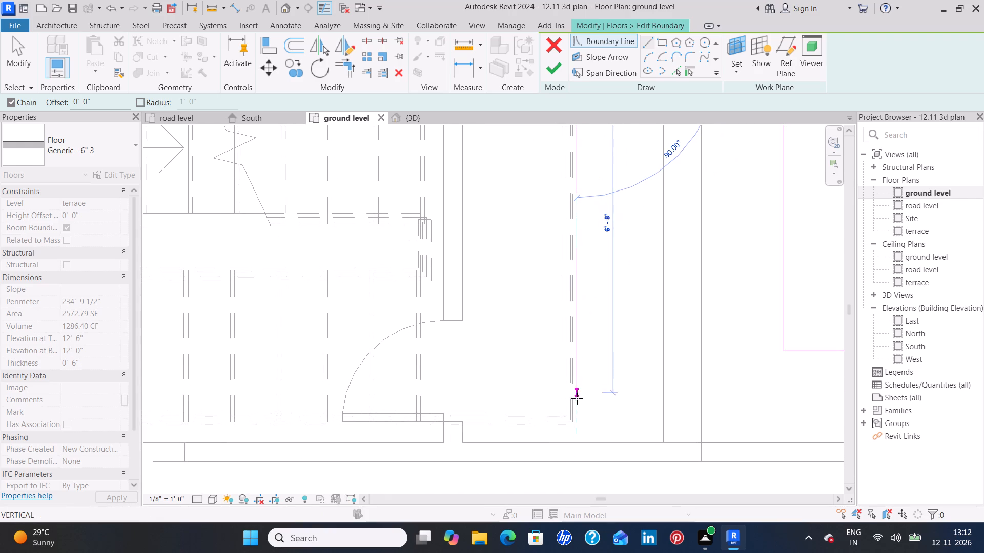
{"action": "left_click", "coordinate": [577, 443]}
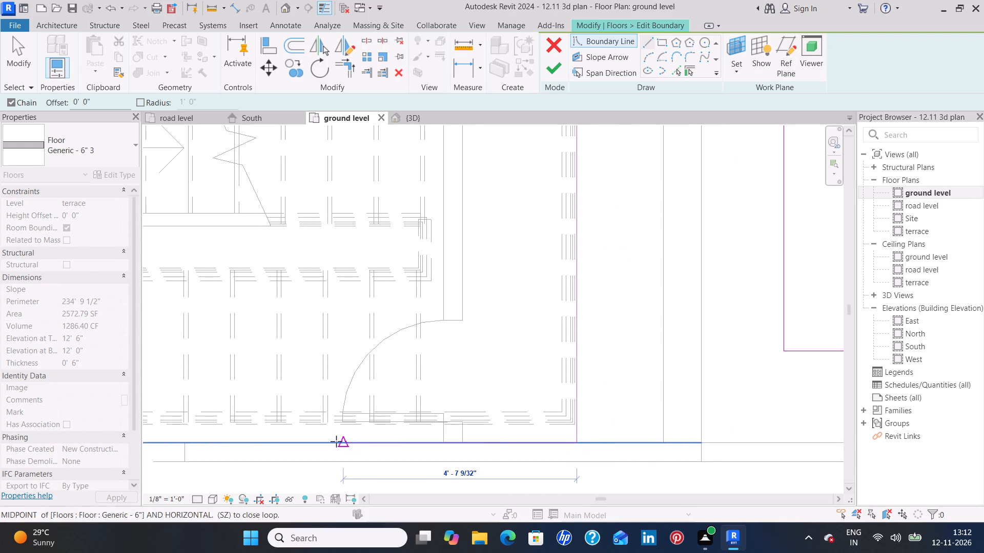
{"action": "middle_click_drag", "start_coordinate": [325, 441], "coordinate": [608, 399]}
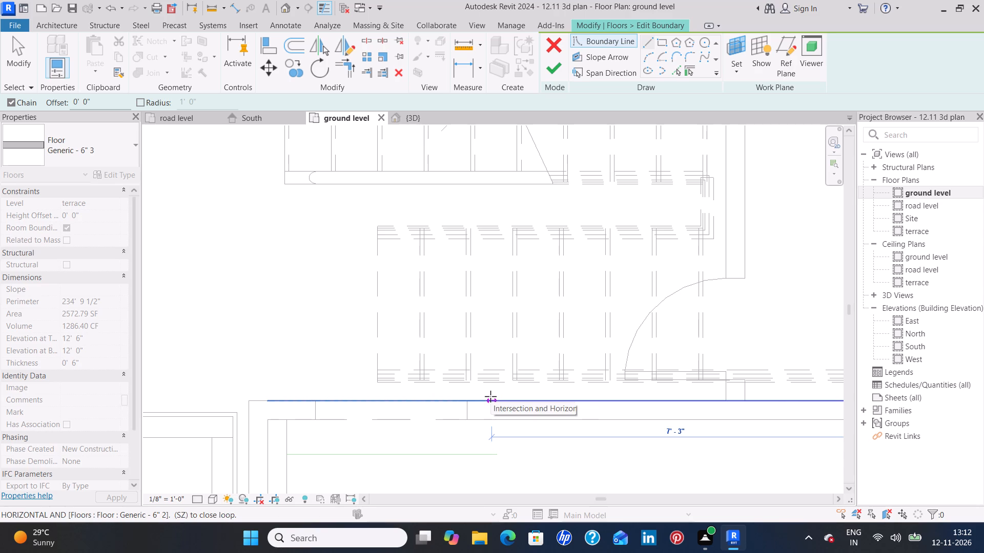
{"action": "key", "text": "Escape"}
{"action": "key", "text": "Escape"}
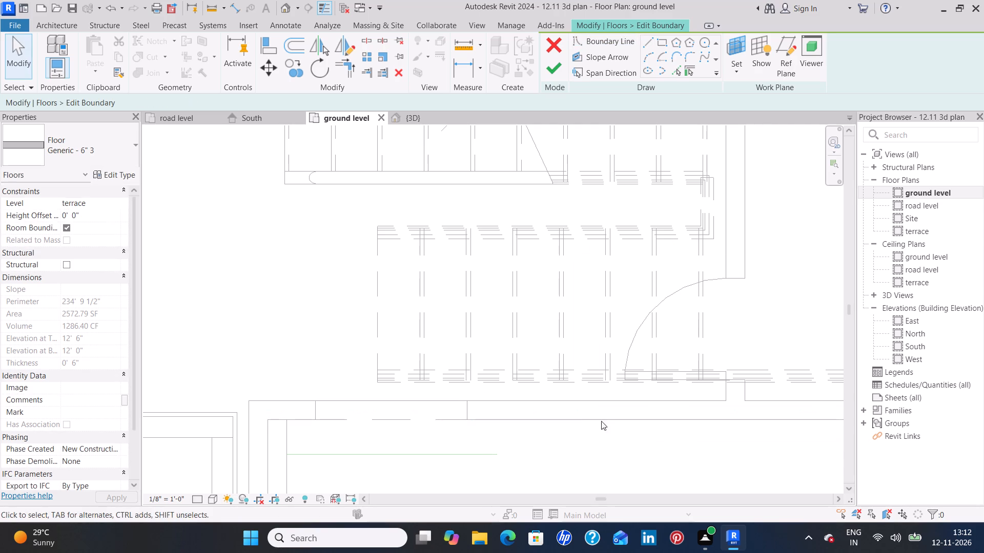
Shorten the landing-side boundary line to 7' 4", ending it at the staircase's outer corner short of the wall.
{"action": "middle_click_drag", "start_coordinate": [686, 402], "coordinate": [326, 416]}
{"action": "scroll", "coordinate": [616, 391], "scroll_direction": "down", "scroll_amount": 1}
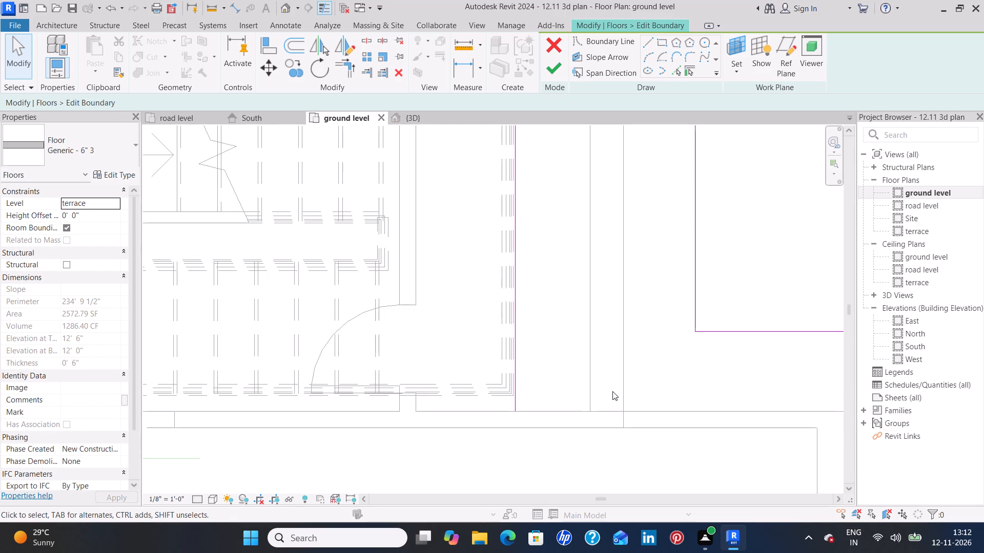
{"action": "scroll", "coordinate": [499, 405], "scroll_direction": "up", "scroll_amount": 8}
{"action": "left_click", "coordinate": [545, 403]}
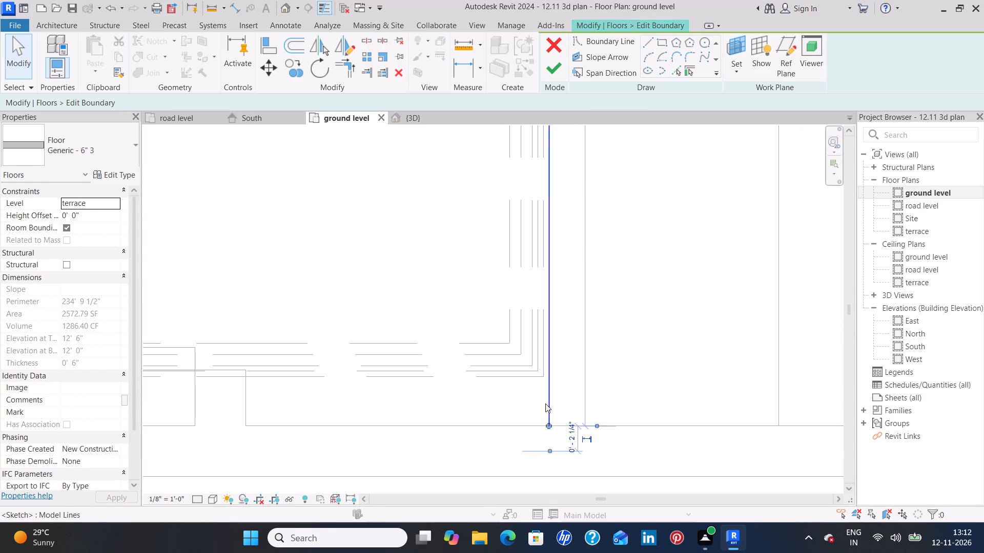
{"action": "left_click_drag", "start_coordinate": [548, 426], "coordinate": [551, 380]}
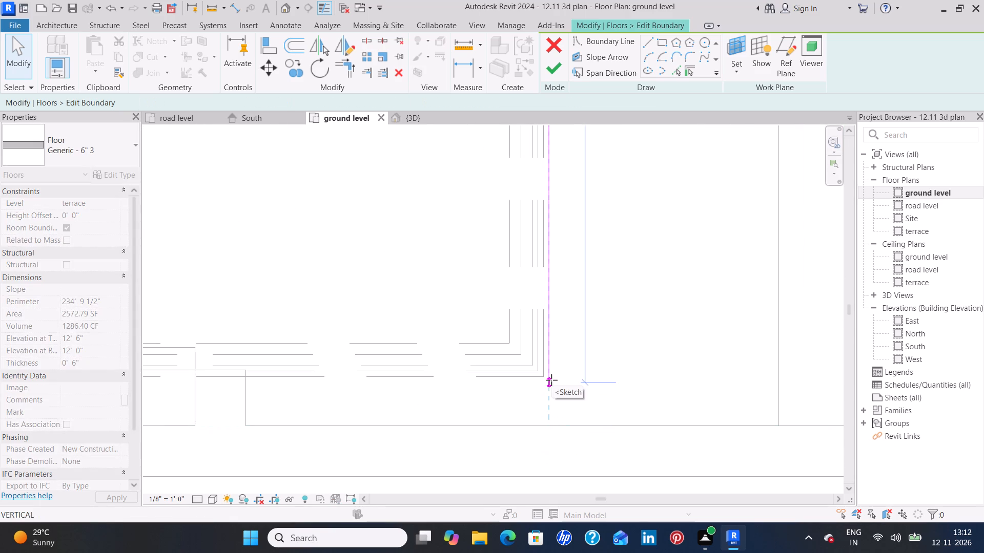
{"action": "left_click_drag", "start_coordinate": [551, 380], "coordinate": [549, 384]}
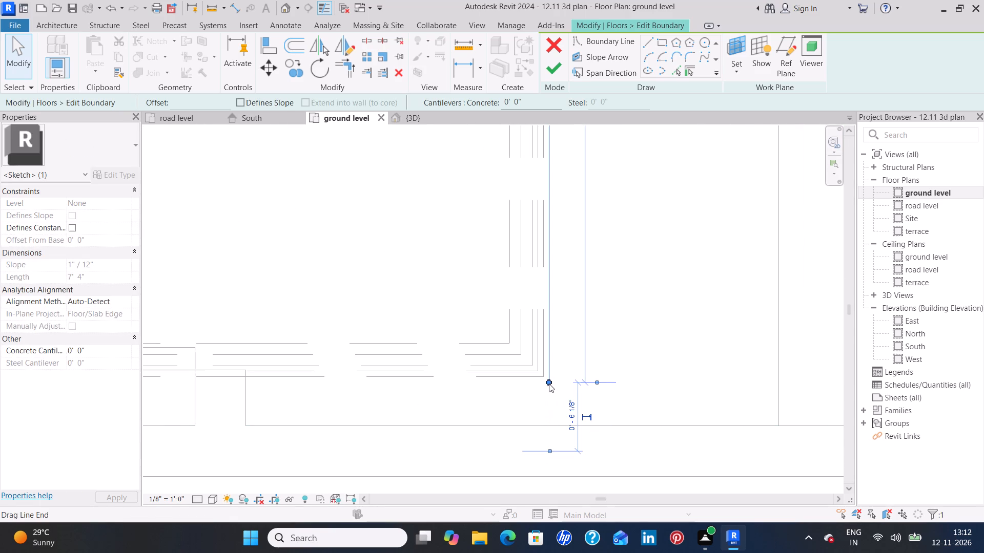
{"action": "left_click", "coordinate": [518, 396]}
Nudge the 11' 4" boundary line off the toilet-side wall toward the staircase by 1".
{"action": "middle_click_drag", "start_coordinate": [674, 256], "coordinate": [665, 396]}
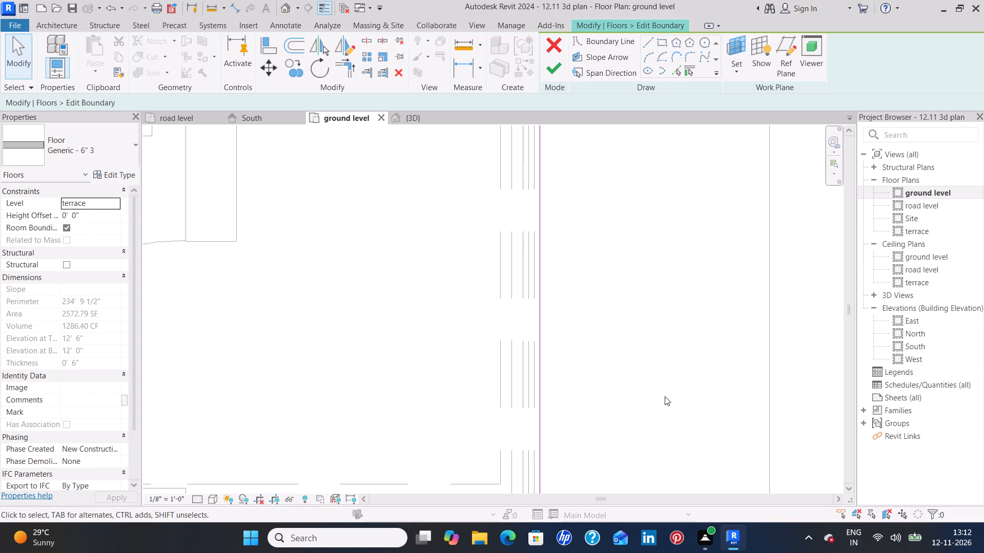
{"action": "scroll", "coordinate": [663, 378], "scroll_direction": "down", "scroll_amount": 5}
{"action": "middle_click_drag", "start_coordinate": [638, 239], "coordinate": [637, 426]}
{"action": "scroll", "coordinate": [631, 313], "scroll_direction": "down", "scroll_amount": 2}
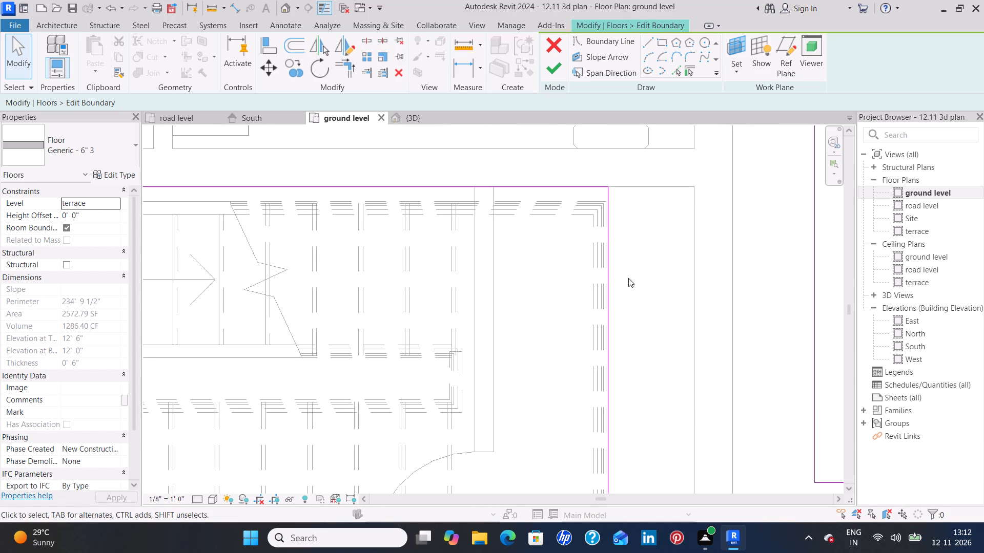
{"action": "scroll", "coordinate": [629, 277], "scroll_direction": "down", "scroll_amount": 2}
{"action": "middle_click_drag", "start_coordinate": [631, 281], "coordinate": [635, 300]}
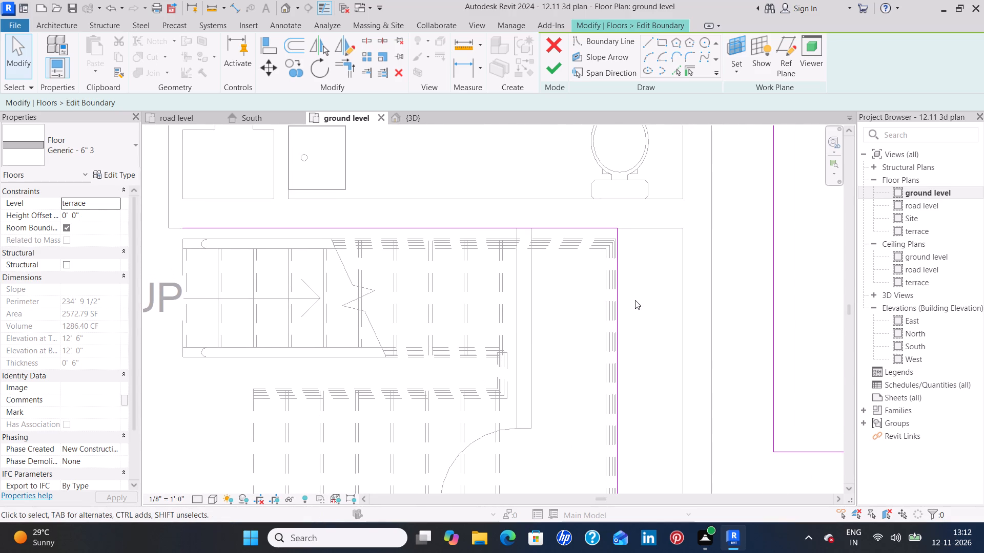
{"action": "left_click", "coordinate": [578, 230]}
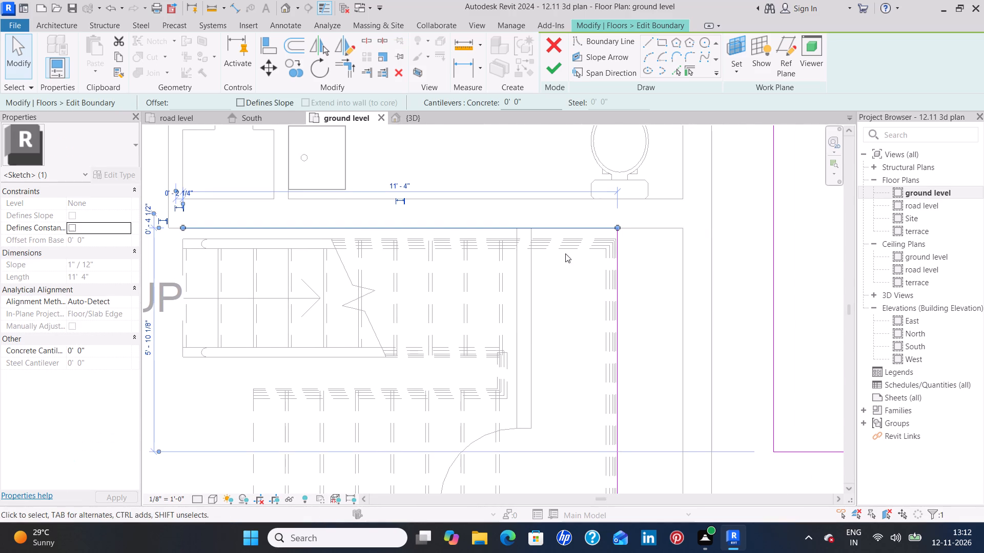
{"action": "key", "text": "Down"}
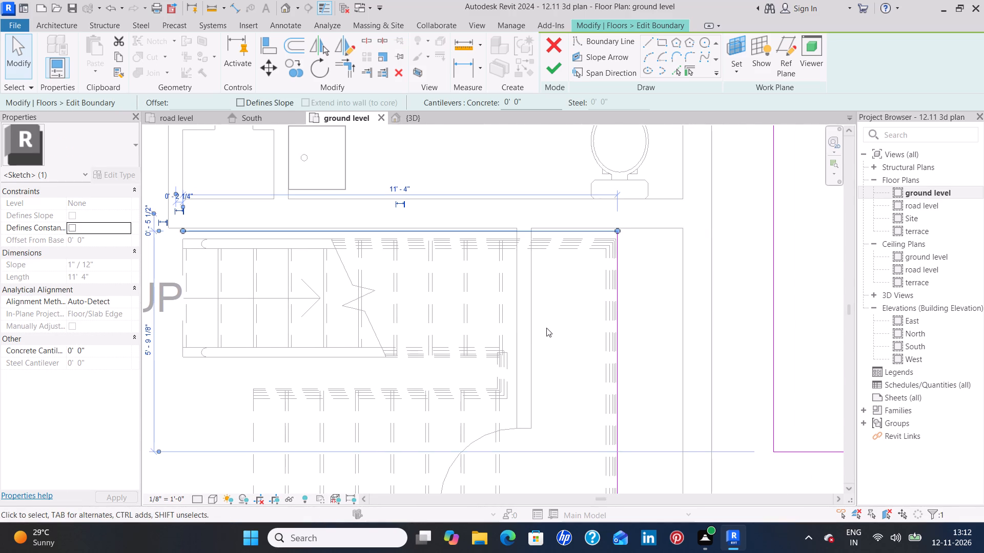
Nudge the 11' 4" boundary line farther from the toilet-side wall, bringing it close to the staircase's outer edge.
{"action": "key", "text": "Down"}
{"action": "scroll", "coordinate": [582, 233], "scroll_direction": "up", "scroll_amount": 7}
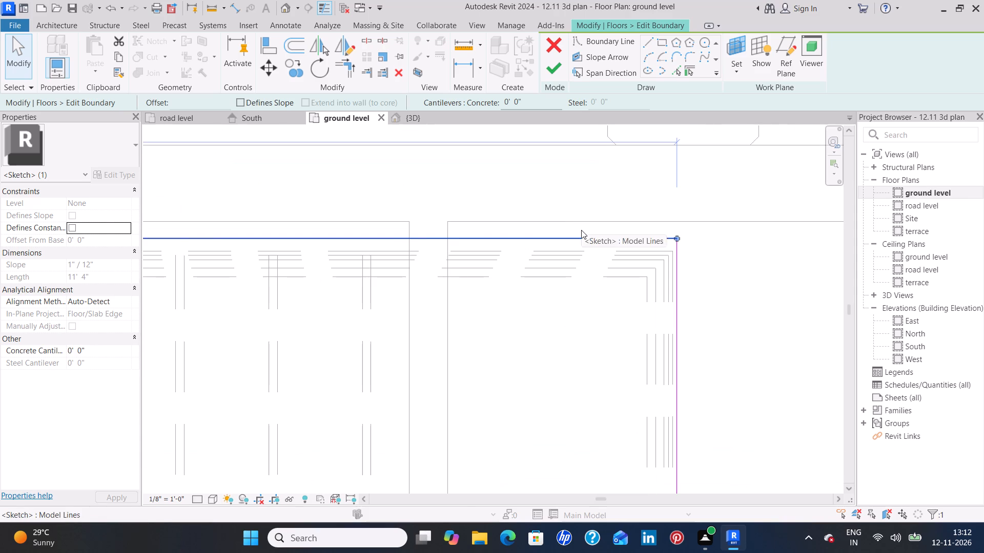
{"action": "key", "text": "Down"}
{"action": "key", "text": "Down"}
{"action": "key", "text": "Down"}
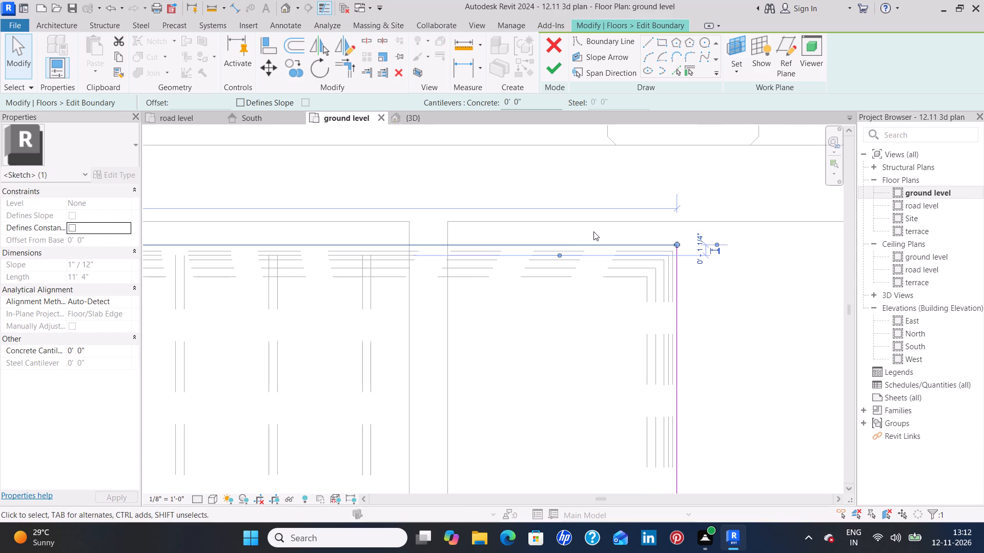
{"action": "left_click", "coordinate": [593, 231]}
Draw a horizontal boundary line from the 7' 4" landing-side line's free end along the lower flight to that flight's far end.
{"action": "scroll", "coordinate": [705, 263], "scroll_direction": "down", "scroll_amount": 4}
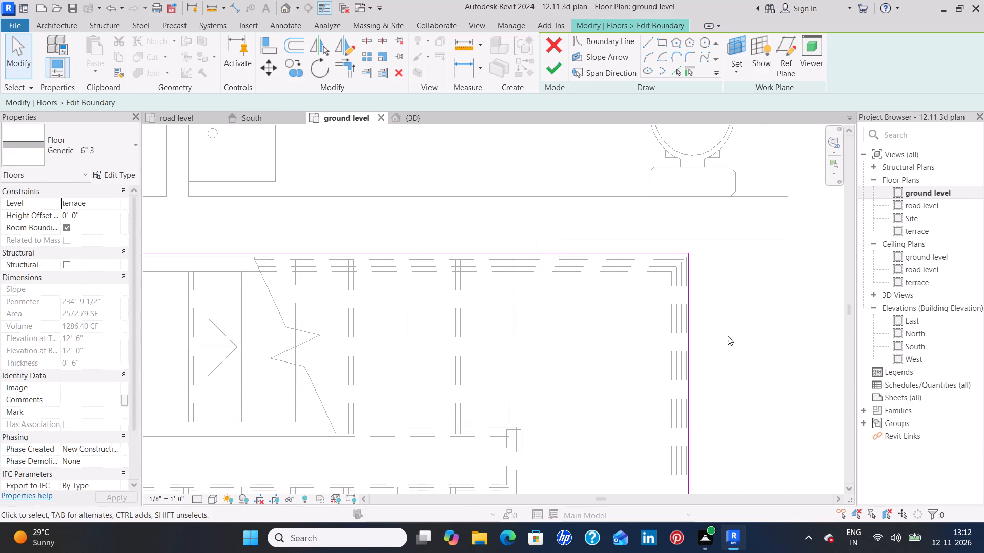
{"action": "middle_click_drag", "start_coordinate": [730, 354], "coordinate": [701, 163]}
{"action": "middle_click_drag", "start_coordinate": [776, 394], "coordinate": [712, 211]}
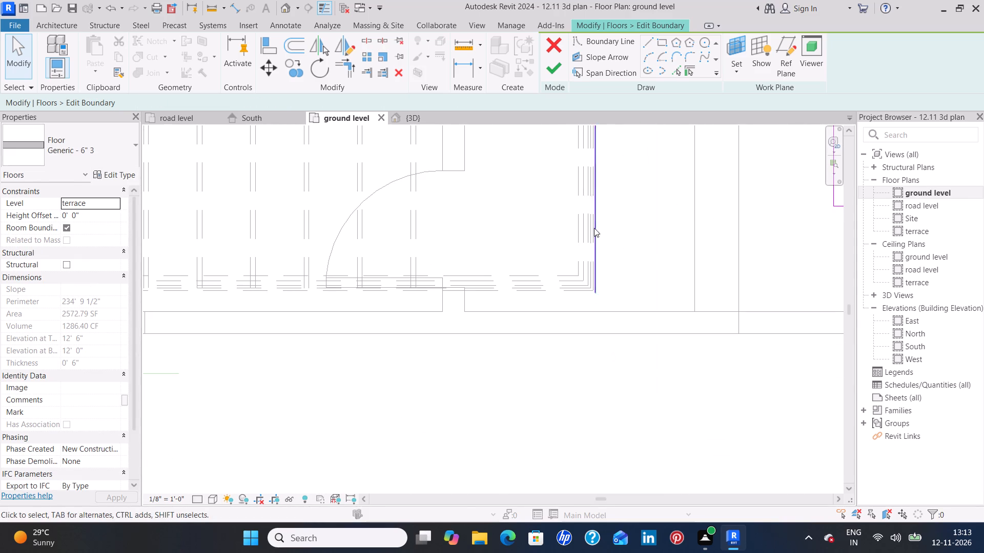
{"action": "left_click", "coordinate": [643, 36]}
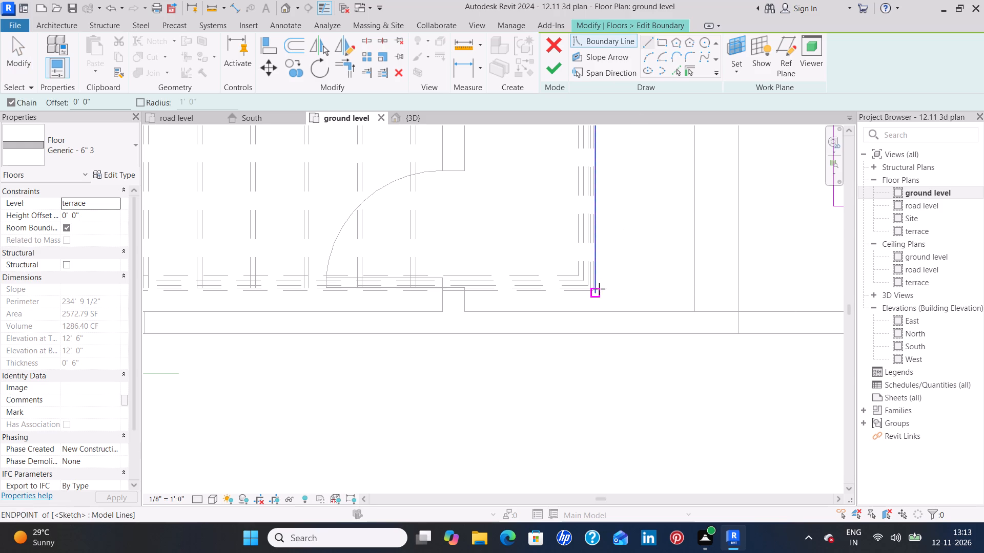
{"action": "left_click", "coordinate": [596, 293]}
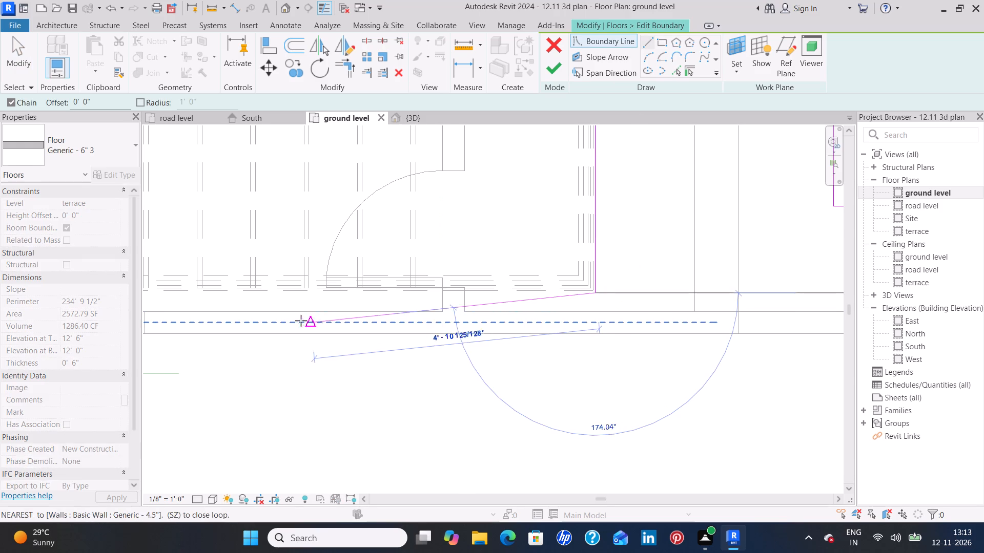
{"action": "middle_click_drag", "start_coordinate": [234, 299], "coordinate": [650, 299]}
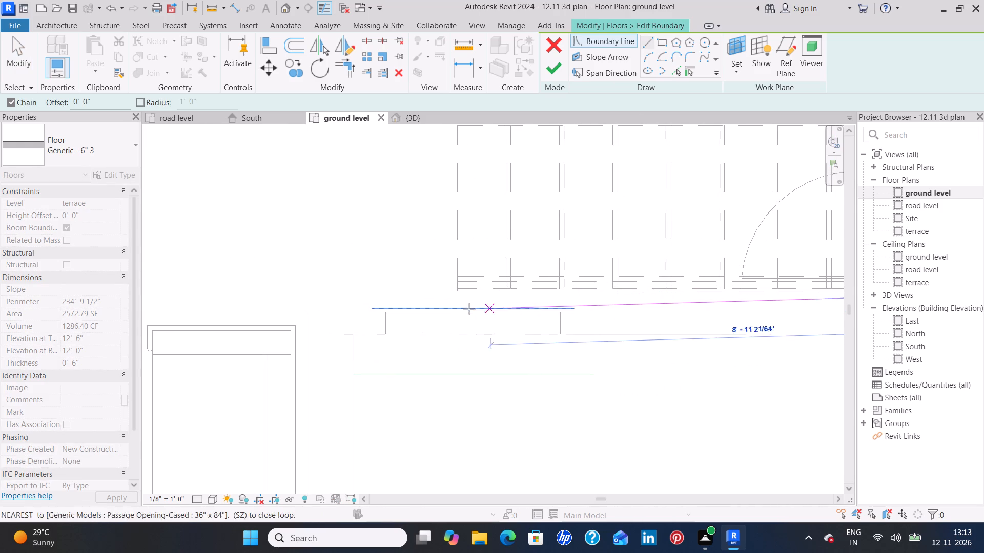
{"action": "scroll", "coordinate": [455, 302], "scroll_direction": "down", "scroll_amount": 4}
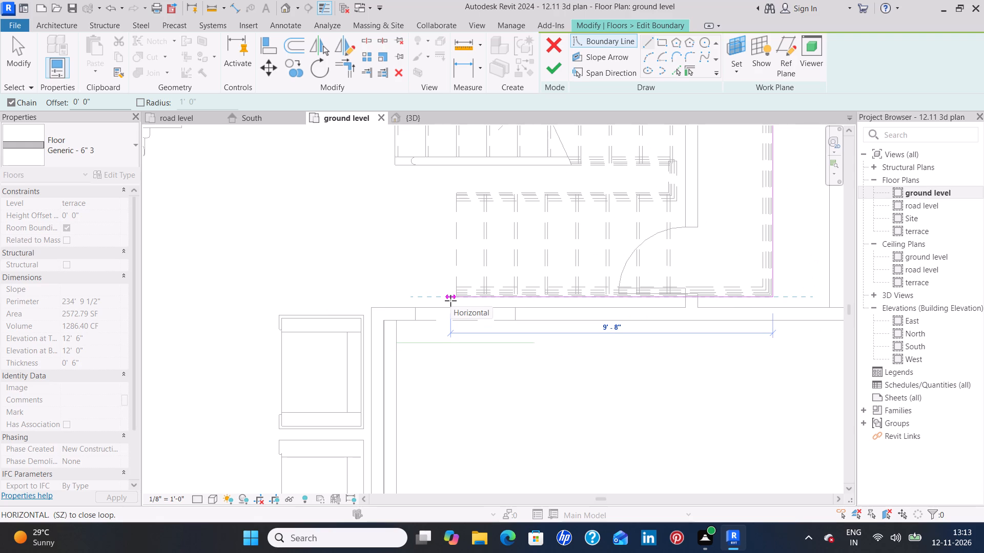
{"action": "scroll", "coordinate": [454, 300], "scroll_direction": "up", "scroll_amount": 10}
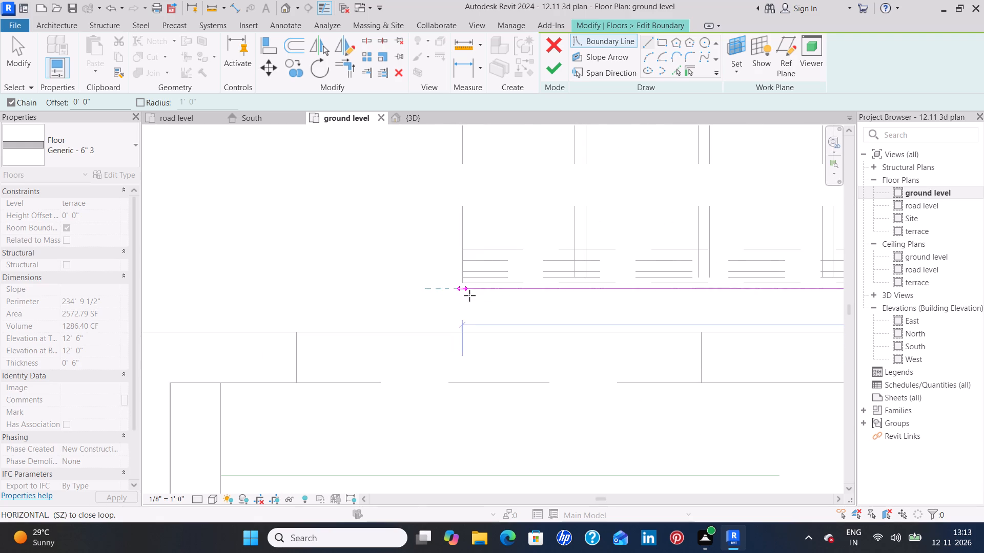
{"action": "left_click", "coordinate": [463, 297]}
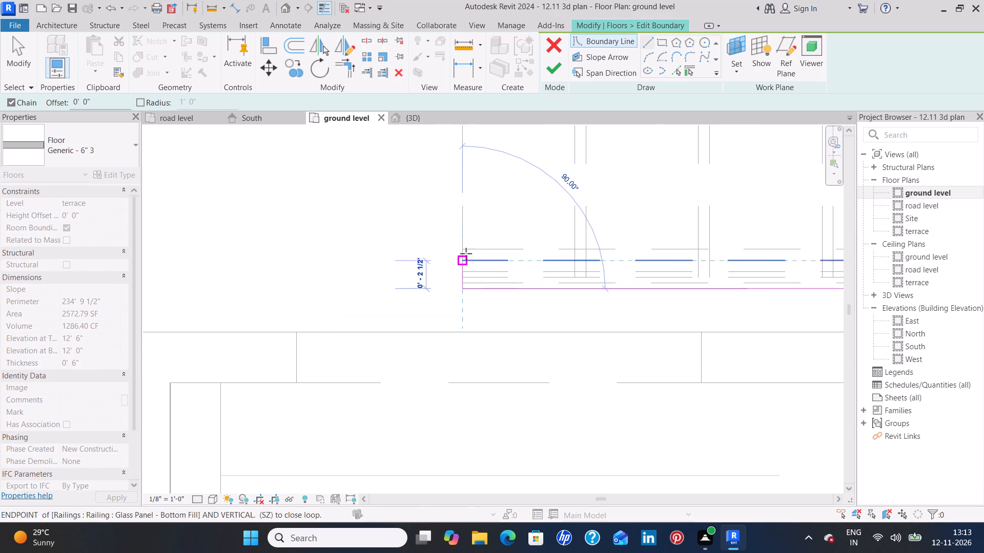
Continue the boundary with a perpendicular line about 4' long across the lower flight's end to the upper flight's side edge.
{"action": "middle_click_drag", "start_coordinate": [463, 213], "coordinate": [460, 325]}
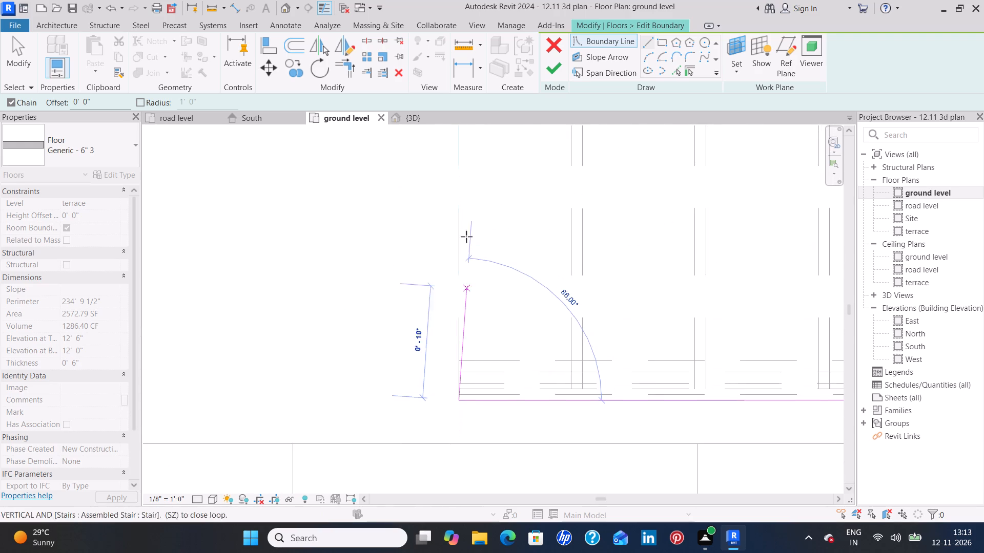
{"action": "scroll", "coordinate": [464, 171], "scroll_direction": "down", "scroll_amount": 5}
{"action": "middle_click_drag", "start_coordinate": [466, 154], "coordinate": [445, 347]}
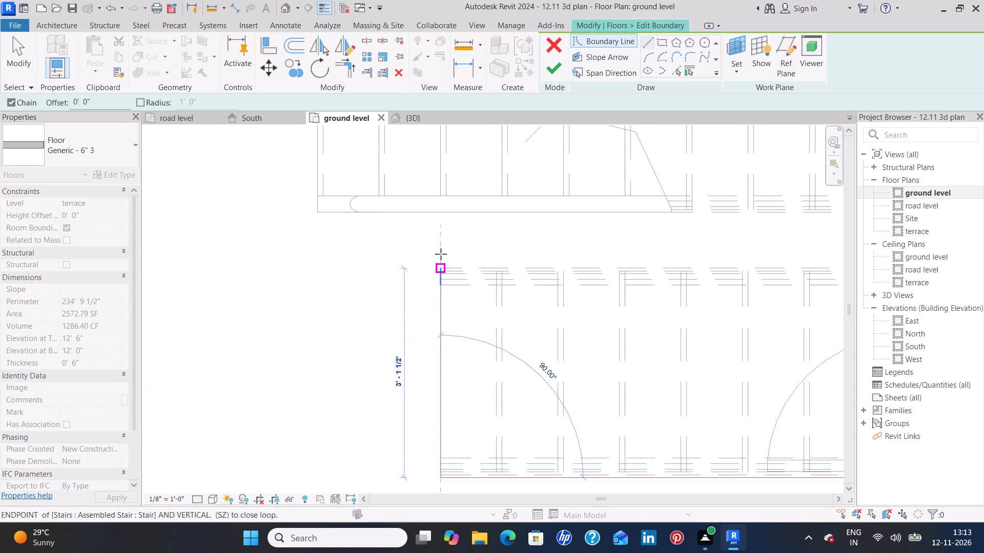
{"action": "left_click", "coordinate": [440, 214]}
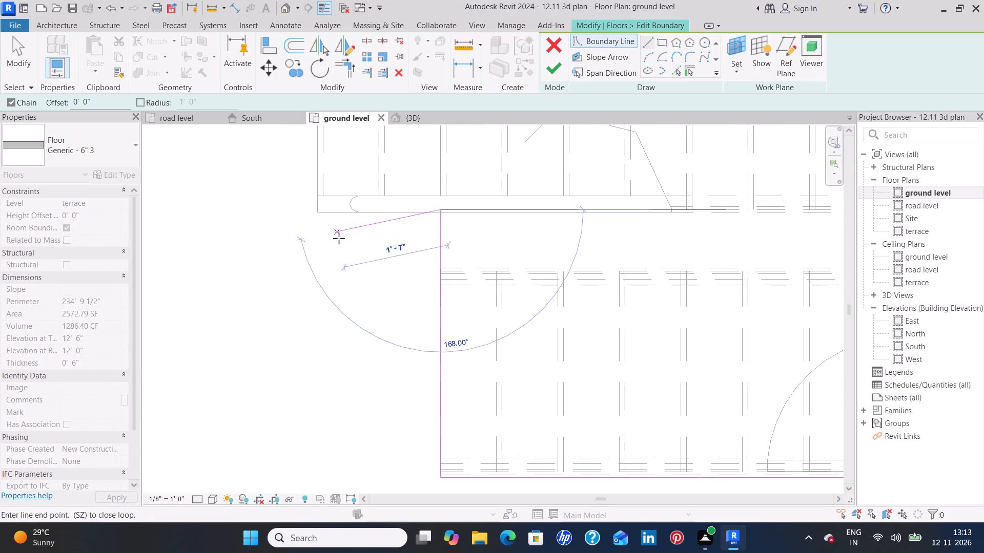
{"action": "key", "text": "Escape"}
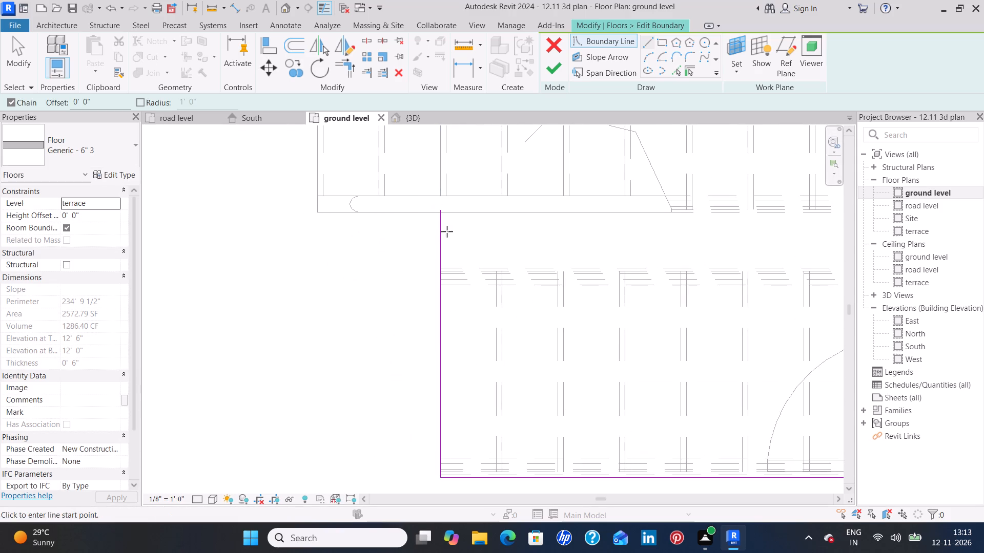
{"action": "key", "text": "Escape"}
Pull the end of the 4' boundary line back so it meets the upper flight's outer side edge exactly.
{"action": "left_click", "coordinate": [439, 230]}
{"action": "scroll", "coordinate": [439, 213], "scroll_direction": "up", "scroll_amount": 8}
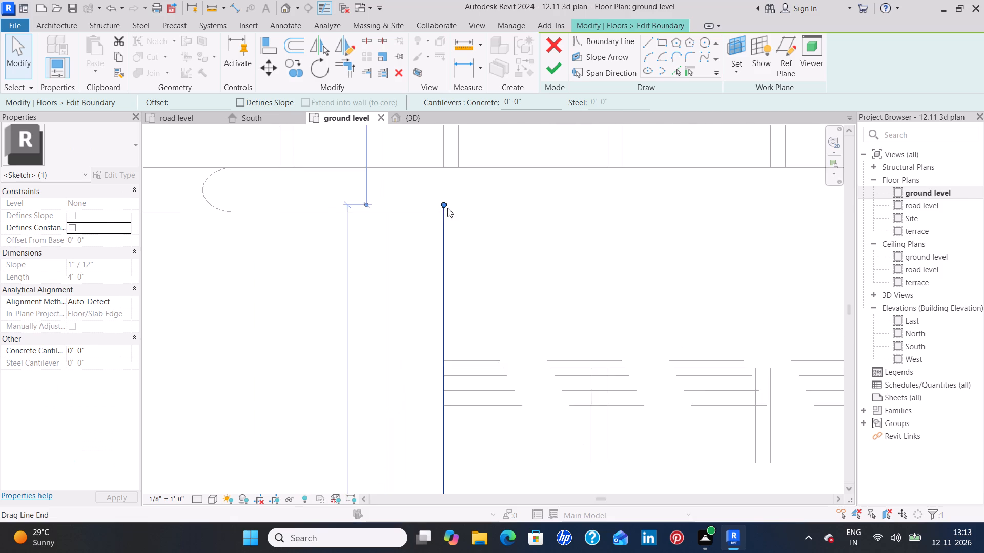
{"action": "left_click_drag", "start_coordinate": [444, 202], "coordinate": [443, 210]}
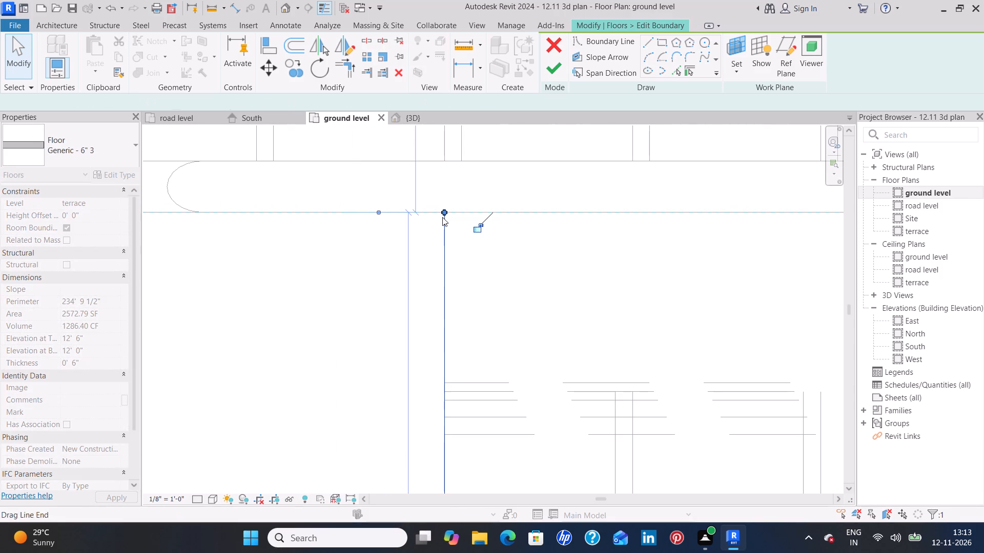
{"action": "left_click", "coordinate": [458, 248]}
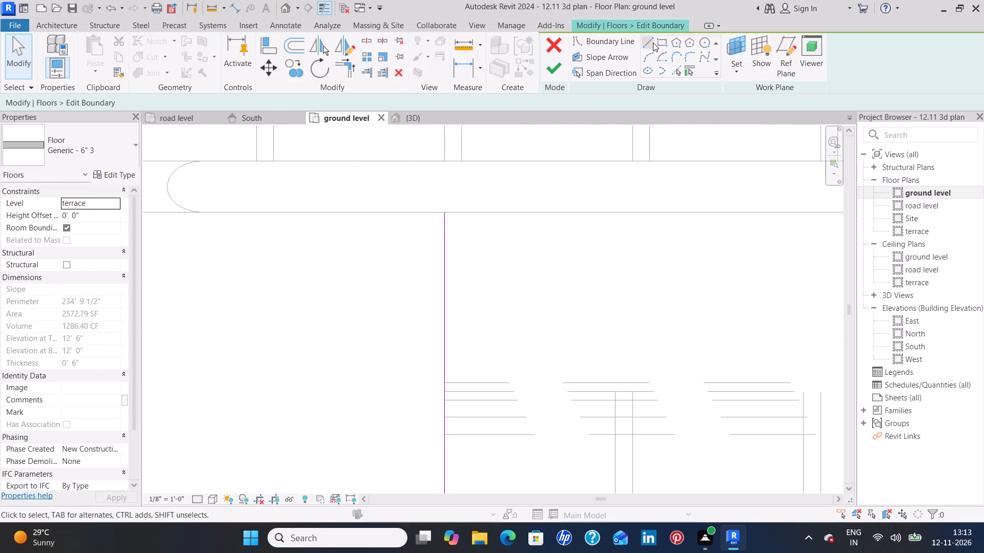
Close the stairwell outline with a 1' 10" line along the upper flight's edge and a 3' 1 3/4" line across its starting end.
{"action": "left_click", "coordinate": [650, 44]}
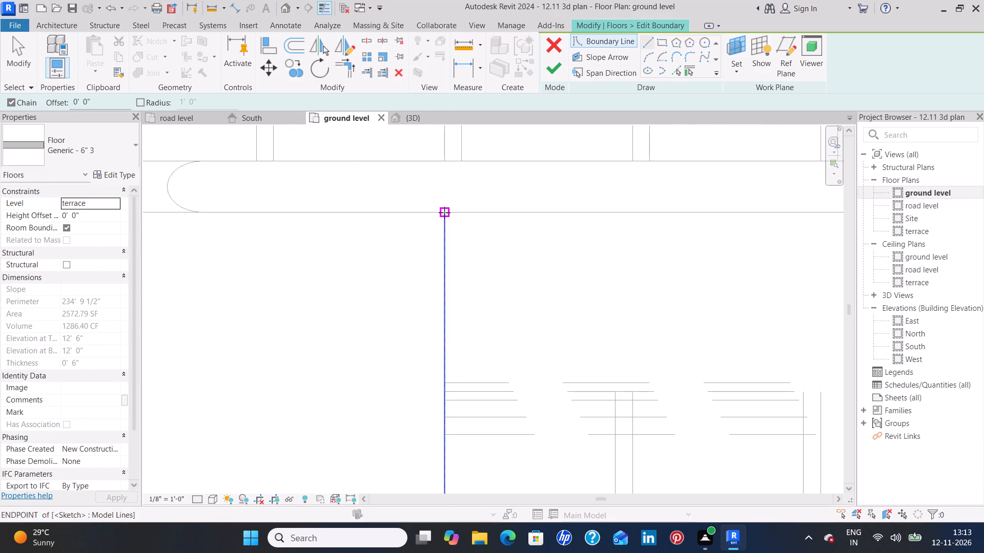
{"action": "left_click", "coordinate": [445, 212]}
{"action": "scroll", "coordinate": [271, 239], "scroll_direction": "down", "scroll_amount": 4}
{"action": "middle_click_drag", "start_coordinate": [254, 239], "coordinate": [292, 238]}
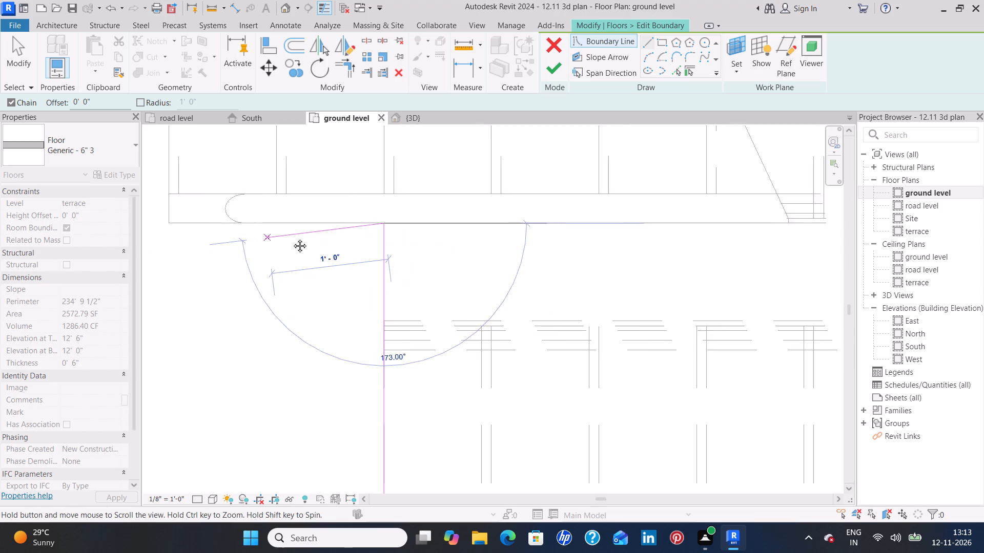
{"action": "middle_click_drag", "start_coordinate": [292, 238], "coordinate": [538, 269]}
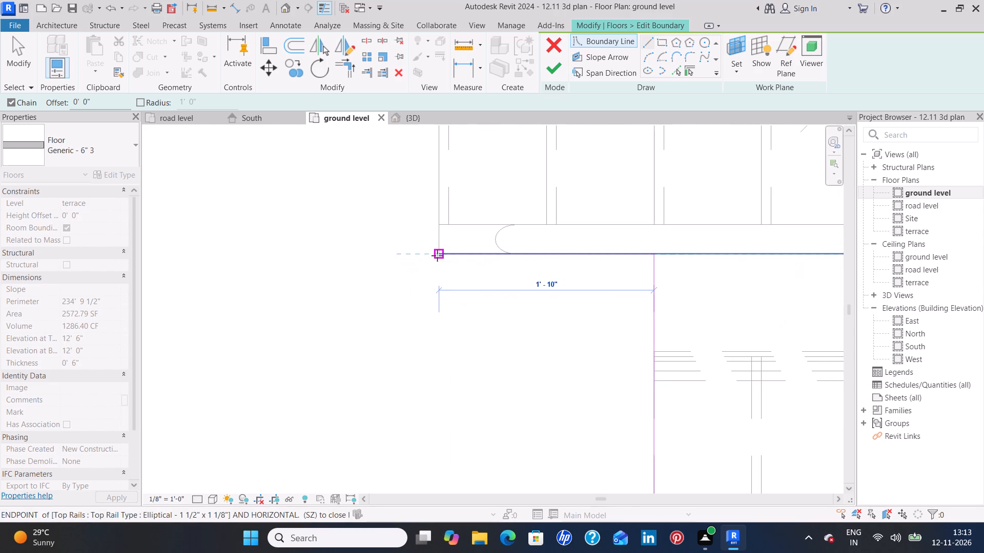
{"action": "left_click", "coordinate": [439, 255]}
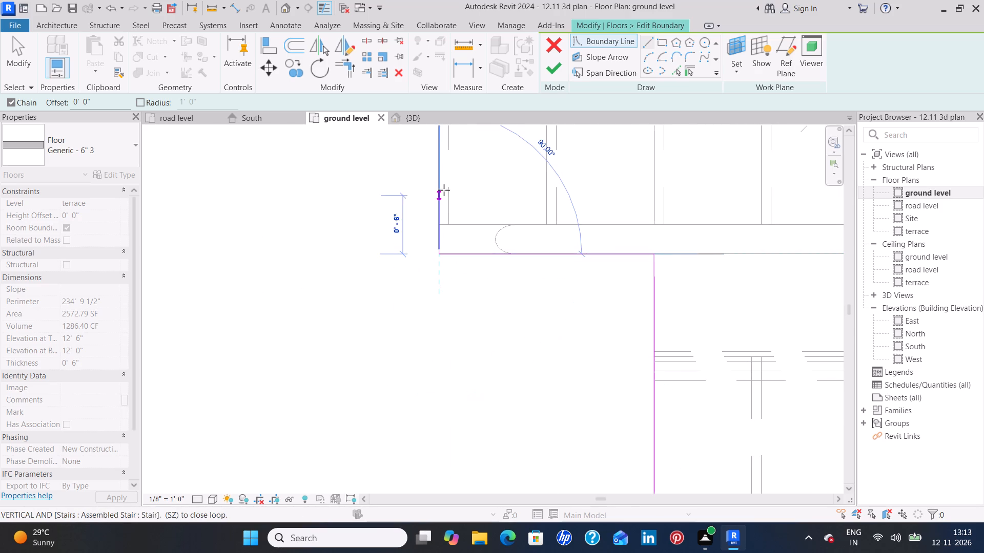
{"action": "middle_click_drag", "start_coordinate": [440, 216], "coordinate": [440, 432]}
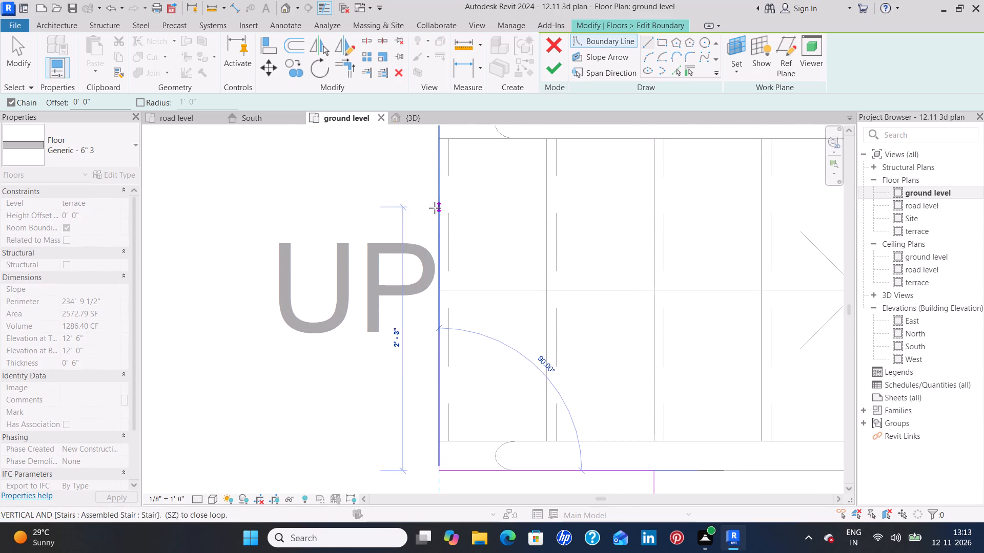
{"action": "middle_click_drag", "start_coordinate": [435, 208], "coordinate": [440, 367]}
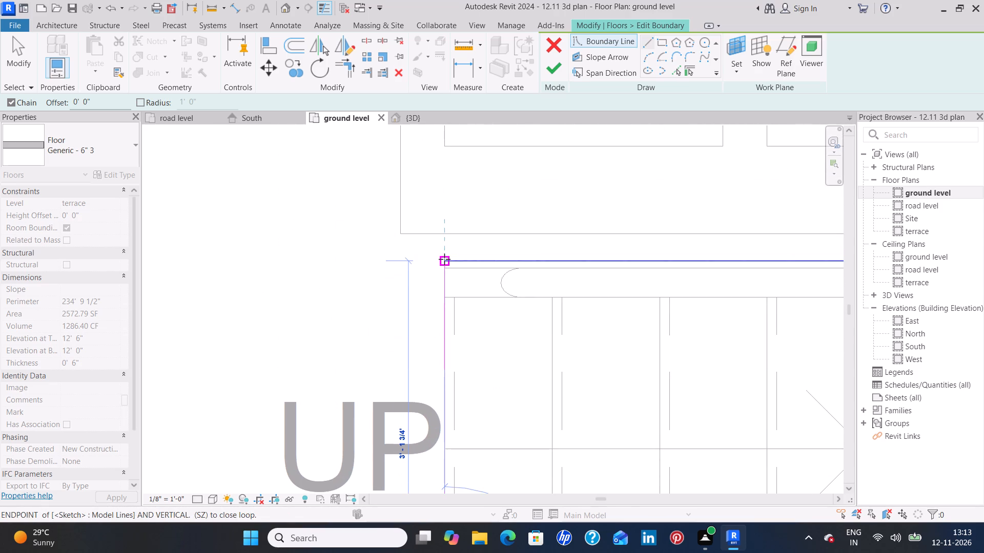
{"action": "left_click", "coordinate": [444, 259]}
{"action": "key", "text": "Escape"}
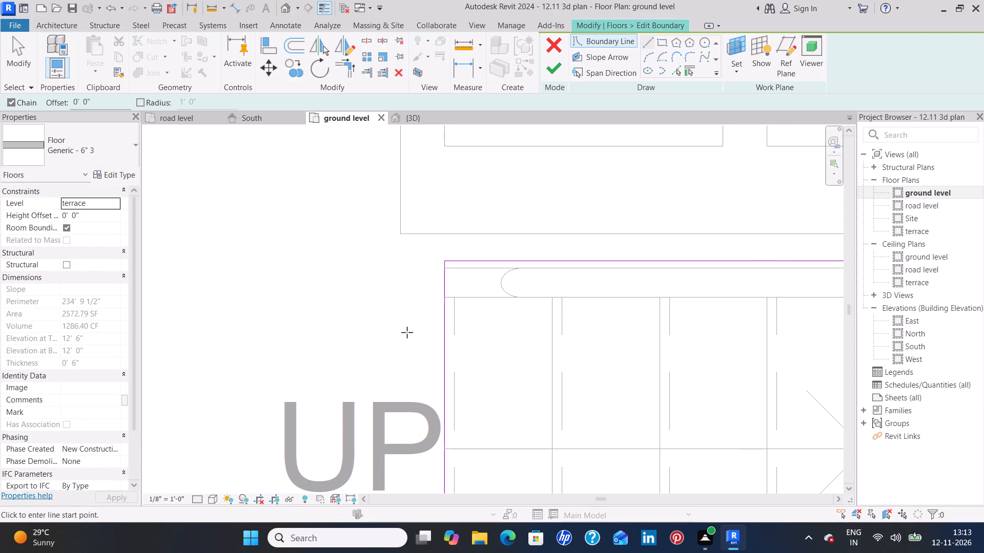
{"action": "scroll", "coordinate": [405, 332], "scroll_direction": "down", "scroll_amount": 10}
{"action": "key", "text": "Escape"}
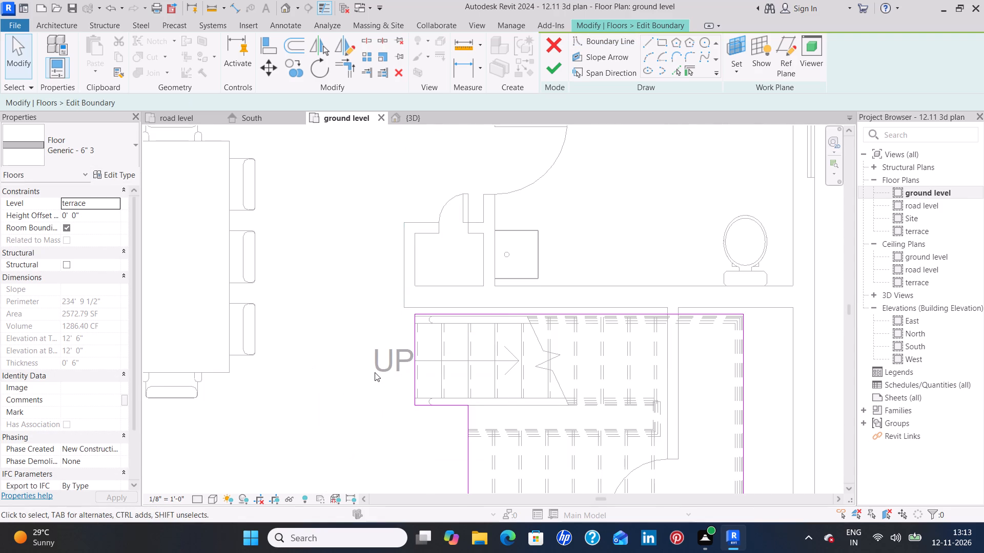
Finish the terrace floor's boundary edit and attach the walls to the bottom of the slab.
{"action": "scroll", "coordinate": [374, 369], "scroll_direction": "down", "scroll_amount": 3}
{"action": "middle_click_drag", "start_coordinate": [366, 387], "coordinate": [351, 301]}
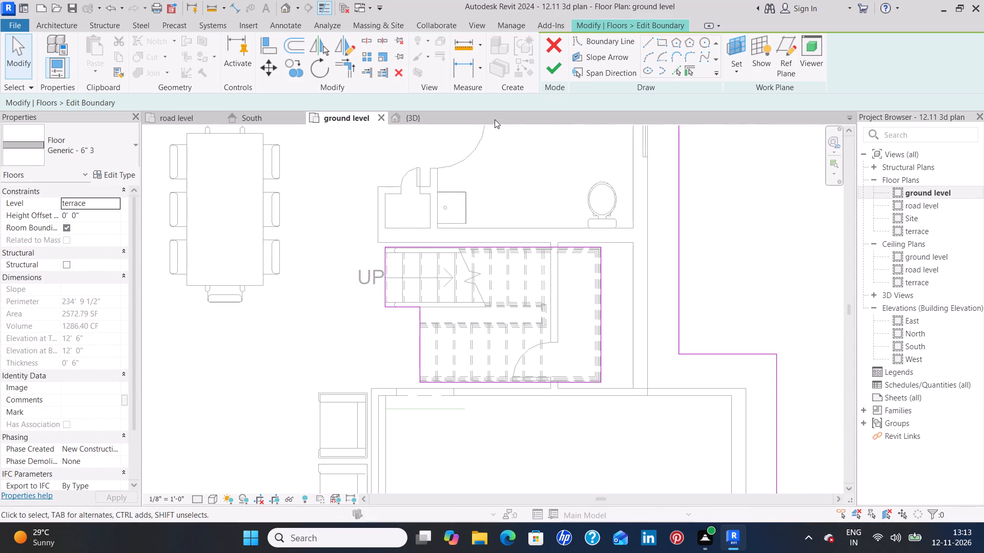
{"action": "left_click", "coordinate": [549, 73]}
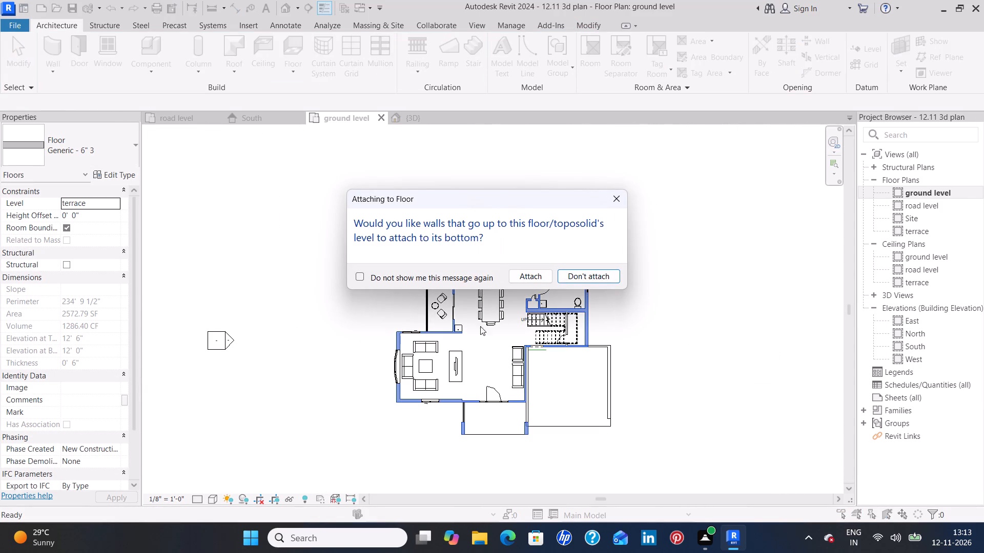
{"action": "left_click", "coordinate": [530, 276]}
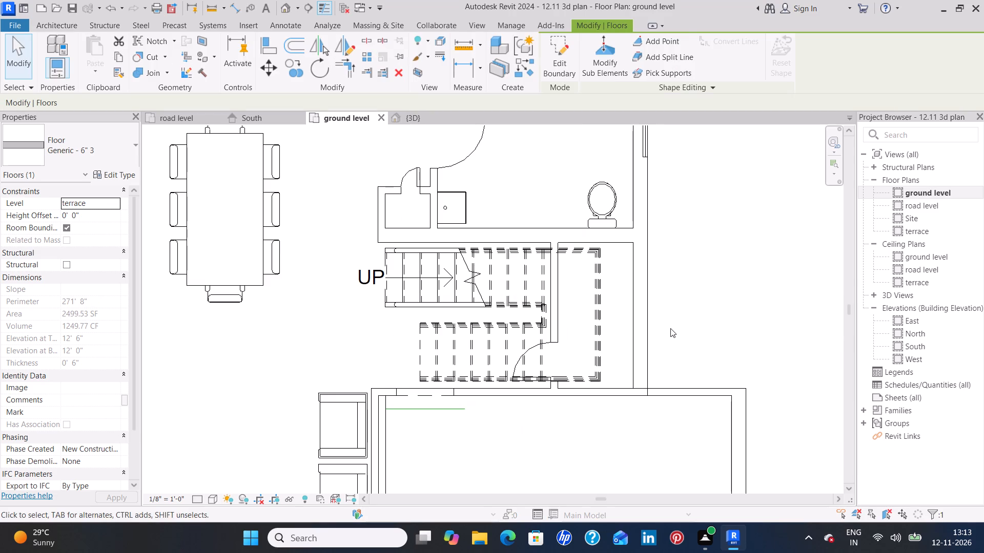
{"action": "left_click", "coordinate": [670, 328]}
Inspect the stairwell opening and the terrace slab's edges from several angles in the 3D view.
{"action": "left_click", "coordinate": [444, 115]}
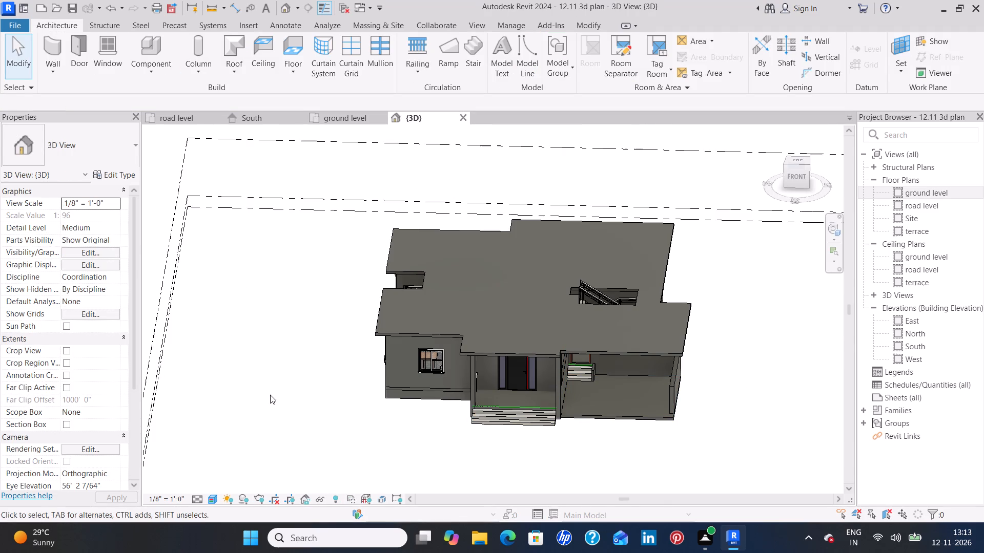
{"action": "middle_click_drag", "start_coordinate": [270, 395], "coordinate": [342, 440], "text": "shift"}
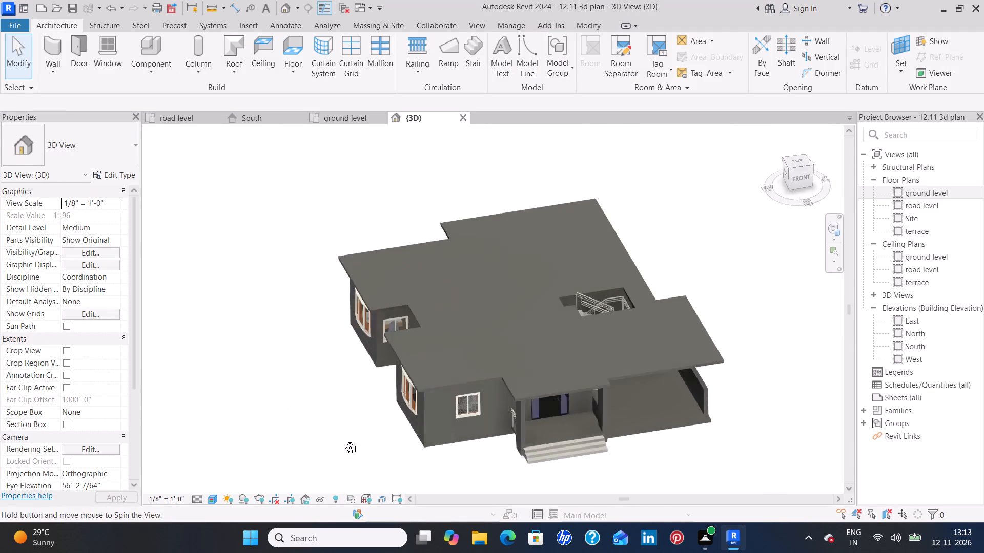
{"action": "middle_click_drag", "start_coordinate": [342, 440], "coordinate": [477, 473], "text": "shift"}
{"action": "scroll", "coordinate": [641, 361], "scroll_direction": "up", "scroll_amount": 2}
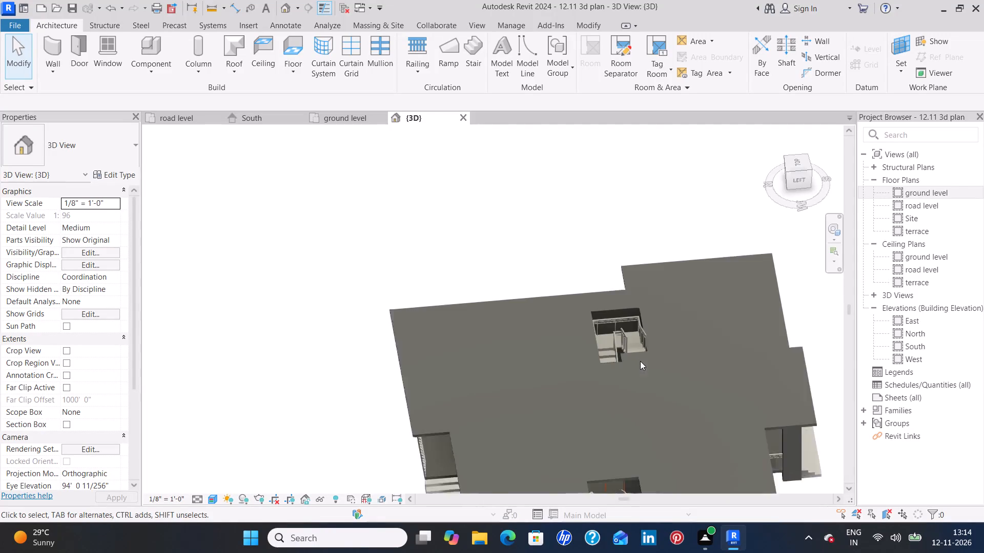
{"action": "scroll", "coordinate": [640, 361], "scroll_direction": "up", "scroll_amount": 1}
{"action": "middle_click_drag", "start_coordinate": [643, 367], "coordinate": [643, 450], "text": "shift"}
{"action": "middle_click_drag", "start_coordinate": [655, 399], "coordinate": [655, 427], "text": "shift"}
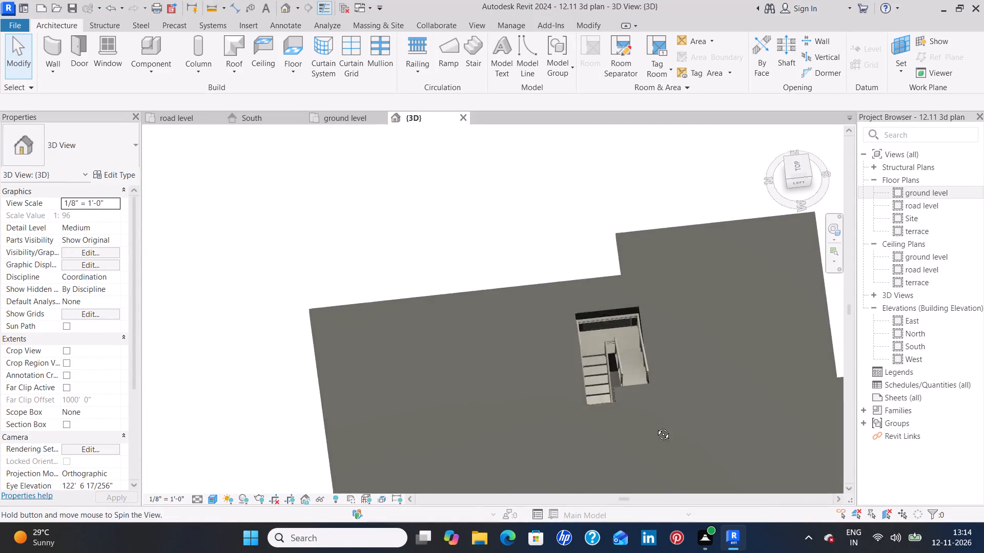
{"action": "middle_click_drag", "start_coordinate": [655, 427], "coordinate": [655, 481], "text": "shift"}
{"action": "middle_click_drag", "start_coordinate": [679, 430], "coordinate": [644, 302]}
{"action": "scroll", "coordinate": [679, 430], "scroll_direction": "up", "scroll_amount": 1}
{"action": "middle_click_drag", "start_coordinate": [654, 275], "coordinate": [667, 368], "text": "shift"}
{"action": "middle_click_drag", "start_coordinate": [663, 346], "coordinate": [649, 274]}
{"action": "middle_click_drag", "start_coordinate": [651, 355], "coordinate": [620, 263]}
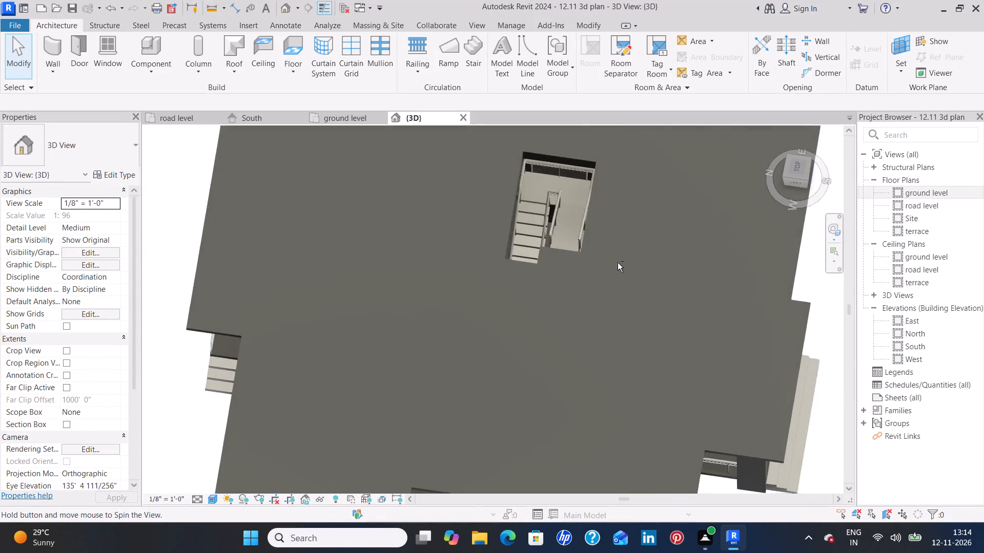
{"action": "middle_click_drag", "start_coordinate": [550, 363], "coordinate": [423, 300], "text": "shift"}
{"action": "middle_click_drag", "start_coordinate": [613, 273], "coordinate": [553, 344], "text": "shift"}
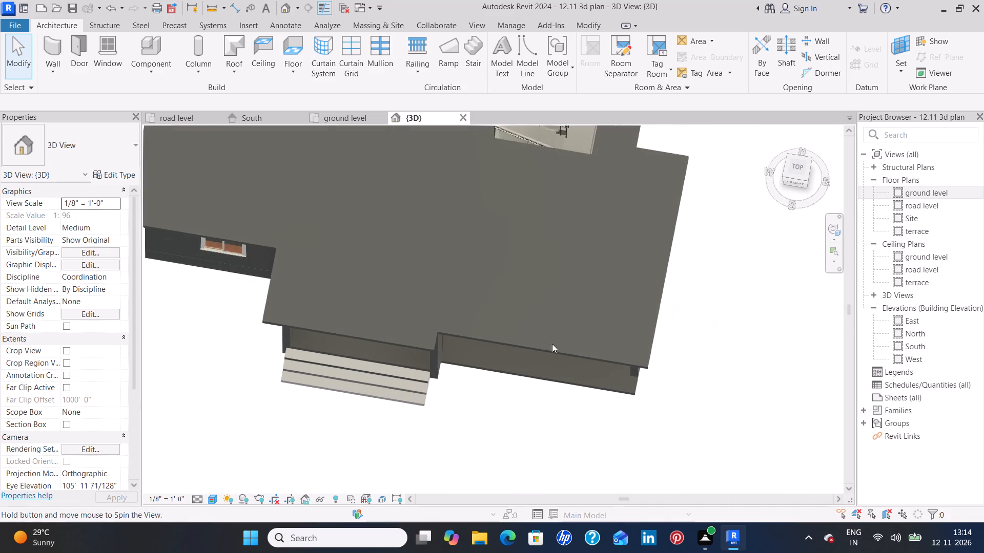
{"action": "middle_click_drag", "start_coordinate": [587, 287], "coordinate": [406, 329], "text": "shift"}
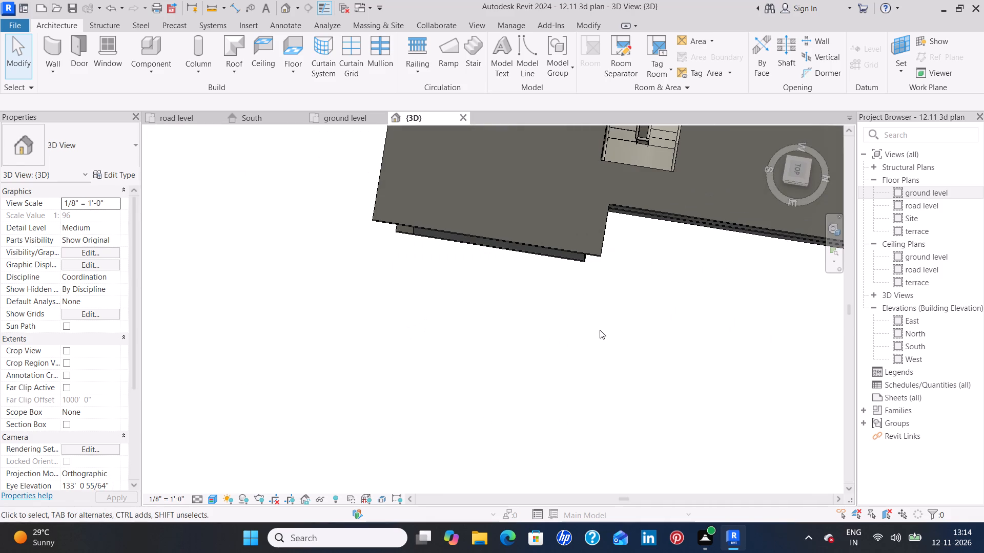
Examine the whole house from all sides in the 3D view, including the slab overhangs, facades, entrance steps and stairwell opening.
{"action": "middle_click_drag", "start_coordinate": [605, 330], "coordinate": [445, 268], "text": "shift"}
{"action": "middle_click_drag", "start_coordinate": [549, 408], "coordinate": [515, 243]}
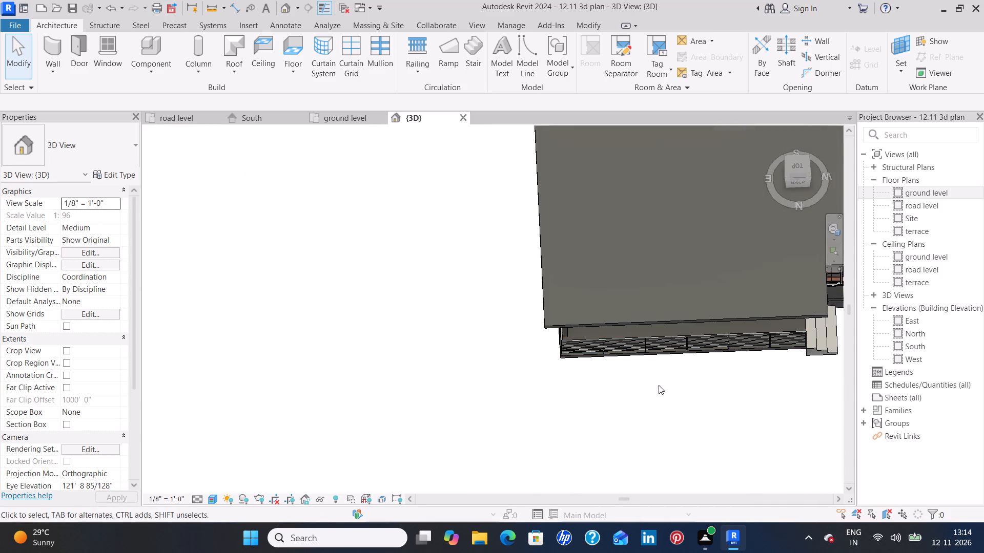
{"action": "middle_click_drag", "start_coordinate": [659, 385], "coordinate": [568, 308], "text": "shift"}
{"action": "middle_click_drag", "start_coordinate": [593, 371], "coordinate": [590, 290]}
{"action": "middle_click_drag", "start_coordinate": [645, 358], "coordinate": [623, 351]}
{"action": "middle_click_drag", "start_coordinate": [693, 325], "coordinate": [553, 352], "text": "shift"}
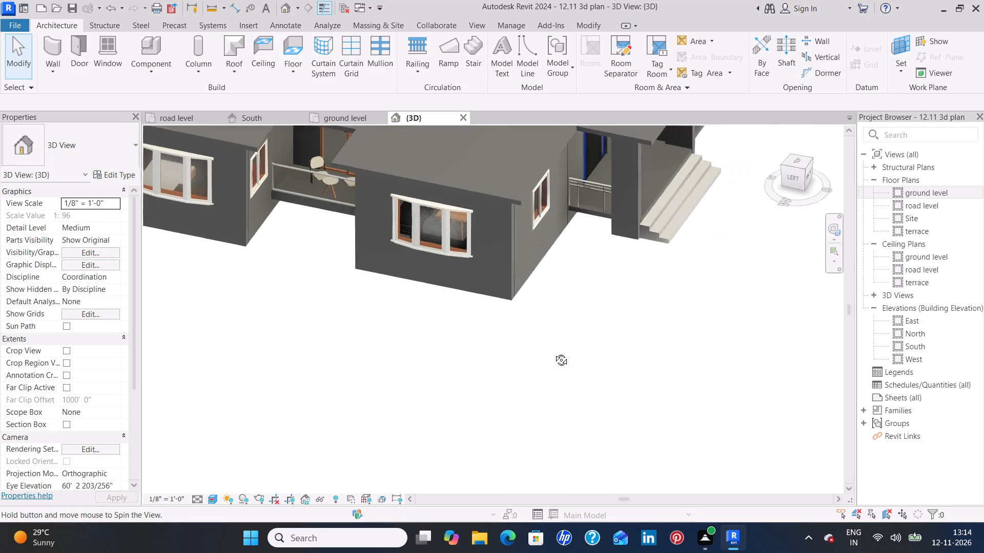
{"action": "middle_click_drag", "start_coordinate": [553, 352], "coordinate": [400, 319], "text": "shift"}
{"action": "middle_click_drag", "start_coordinate": [536, 301], "coordinate": [557, 434]}
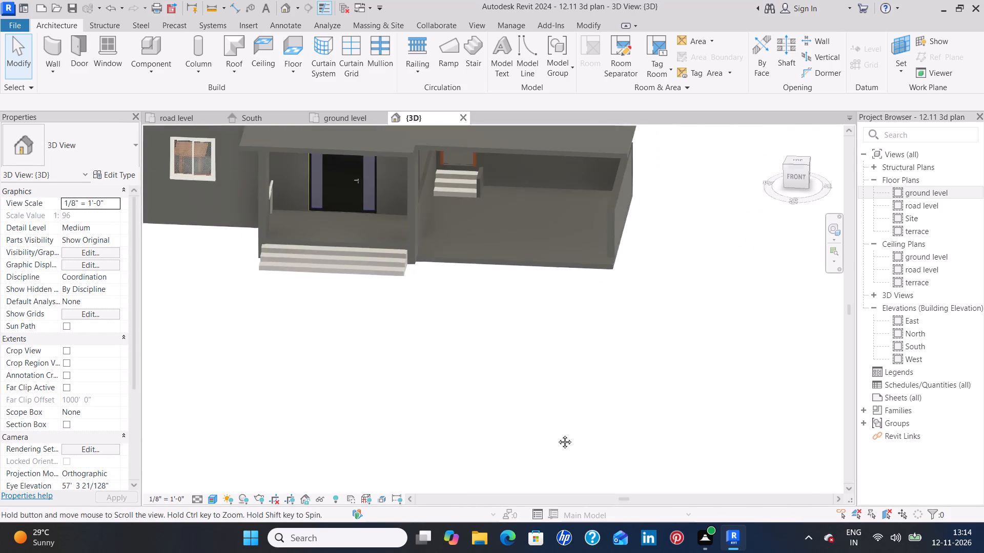
{"action": "middle_click_drag", "start_coordinate": [557, 434], "coordinate": [557, 439]}
{"action": "middle_click_drag", "start_coordinate": [560, 426], "coordinate": [559, 331], "text": "shift"}
{"action": "middle_click_drag", "start_coordinate": [618, 360], "coordinate": [534, 366]}
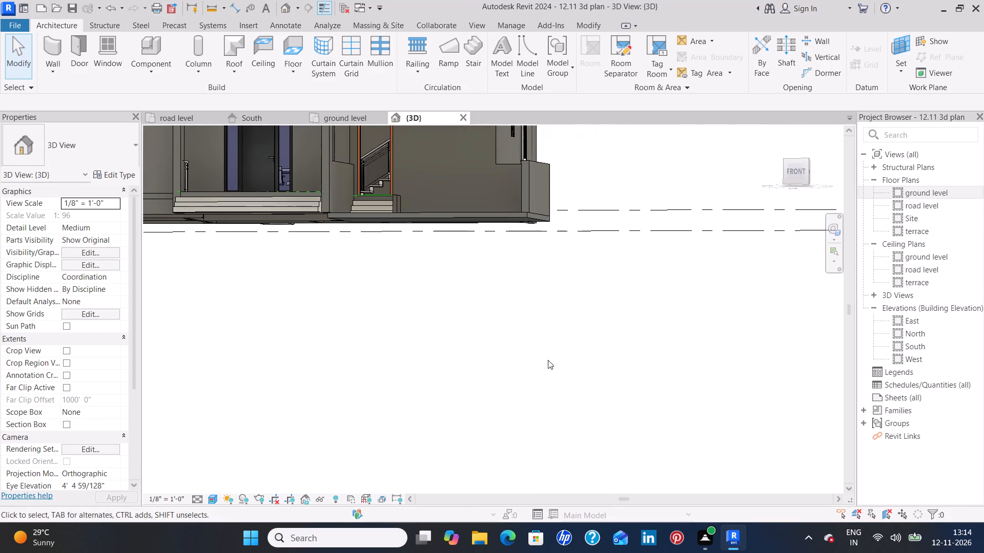
{"action": "middle_click_drag", "start_coordinate": [452, 240], "coordinate": [537, 401]}
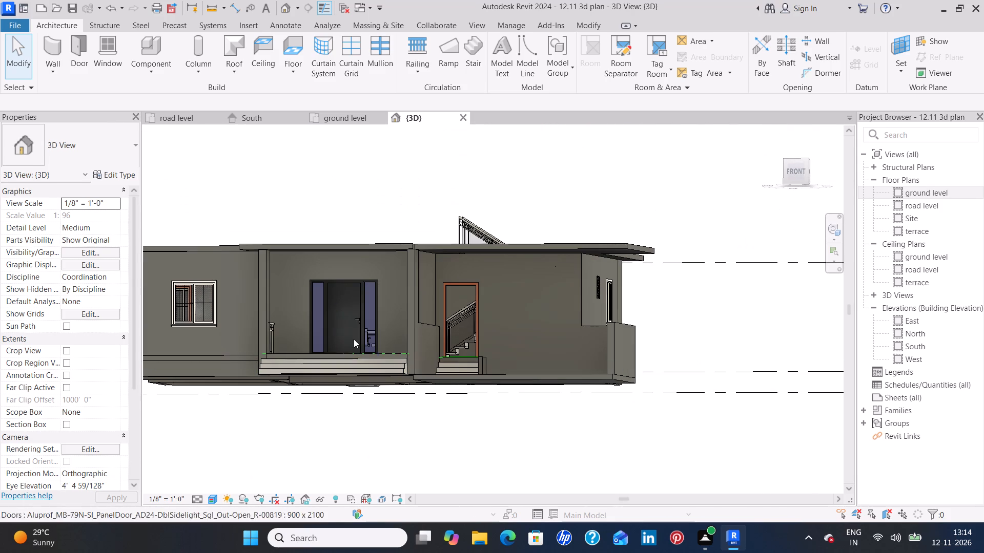
{"action": "scroll", "coordinate": [552, 338], "scroll_direction": "down", "scroll_amount": 4}
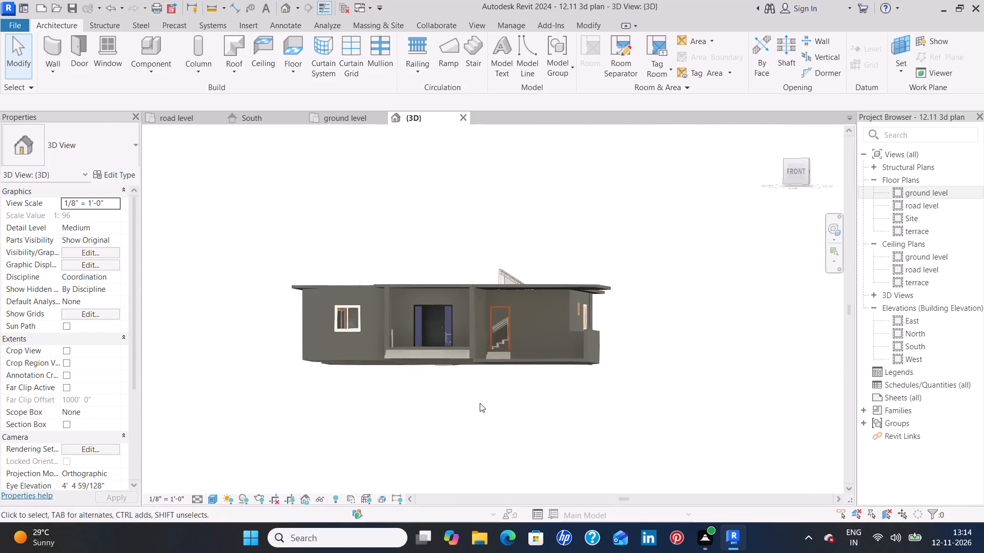
{"action": "middle_click_drag", "start_coordinate": [480, 403], "coordinate": [573, 397], "text": "shift"}
{"action": "middle_click_drag", "start_coordinate": [650, 397], "coordinate": [527, 407]}
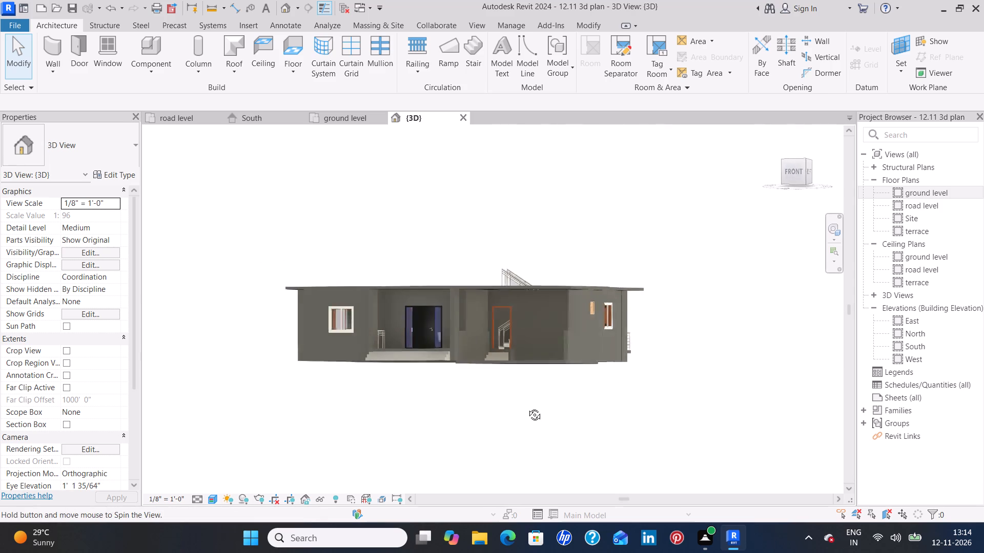
{"action": "middle_click_drag", "start_coordinate": [527, 407], "coordinate": [536, 464]}
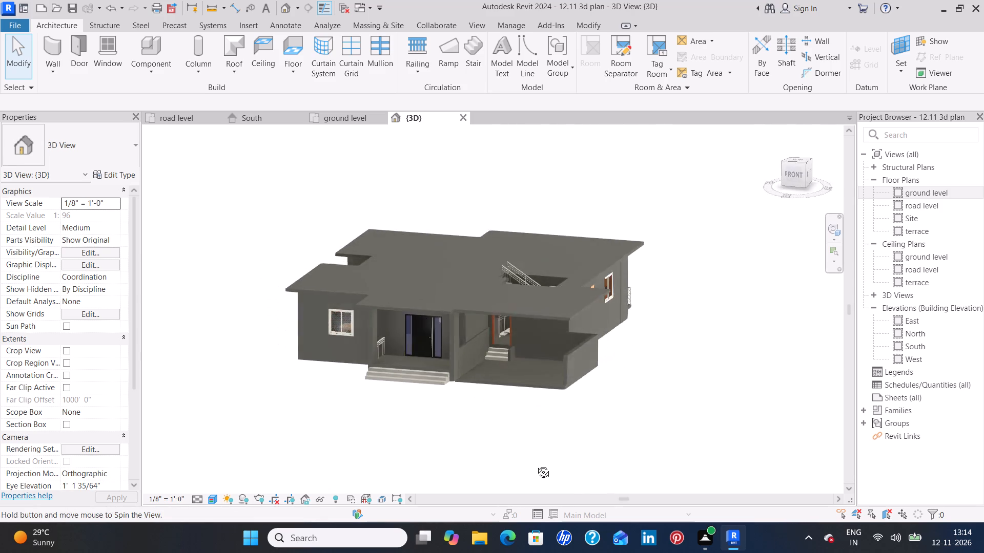
{"action": "middle_click_drag", "start_coordinate": [536, 464], "coordinate": [543, 473]}
{"action": "middle_click_drag", "start_coordinate": [487, 428], "coordinate": [592, 427], "text": "shift"}
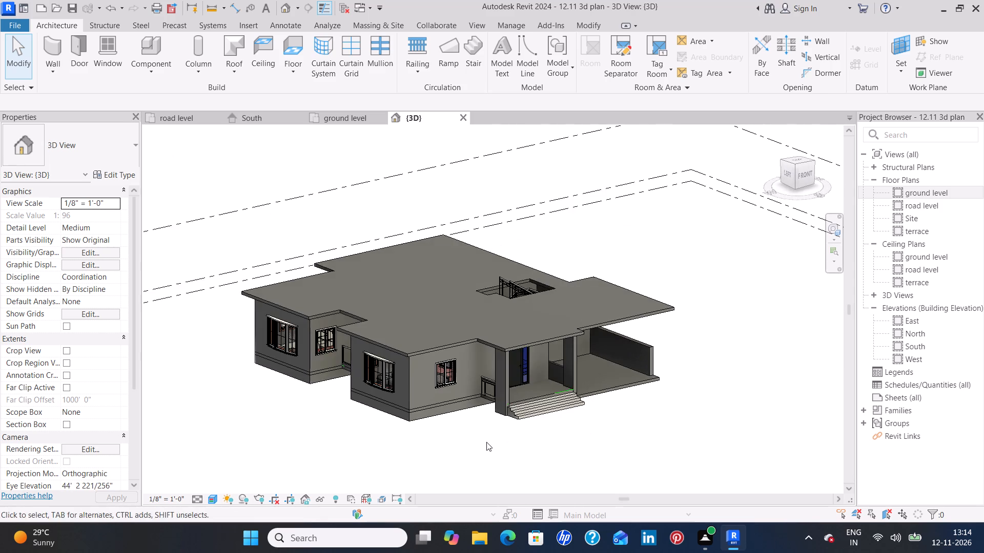
{"action": "middle_click_drag", "start_coordinate": [486, 442], "coordinate": [547, 431], "text": "shift"}
{"action": "middle_click_drag", "start_coordinate": [413, 411], "coordinate": [487, 422], "text": "shift"}
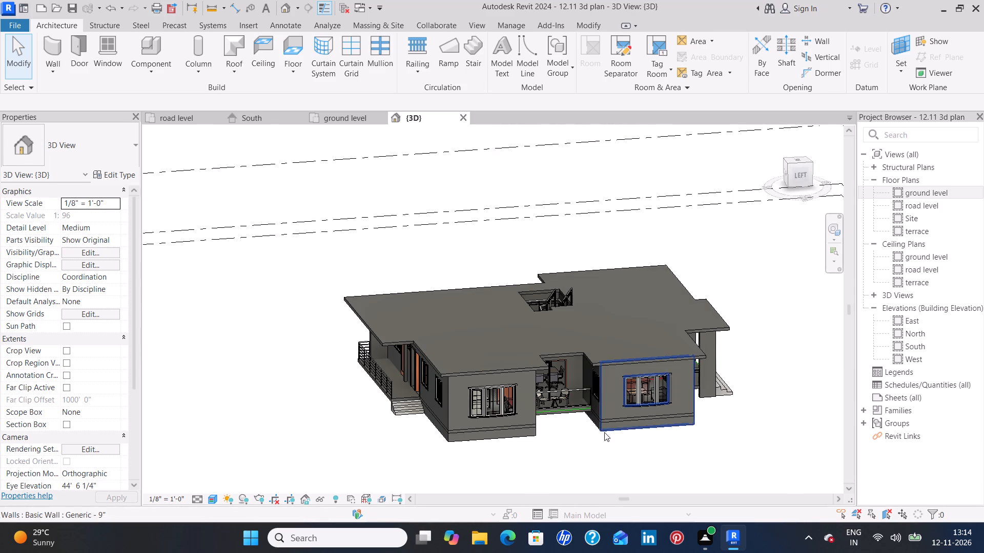
{"action": "scroll", "coordinate": [720, 411], "scroll_direction": "down", "scroll_amount": 2}
{"action": "middle_click_drag", "start_coordinate": [722, 422], "coordinate": [460, 356], "text": "shift"}
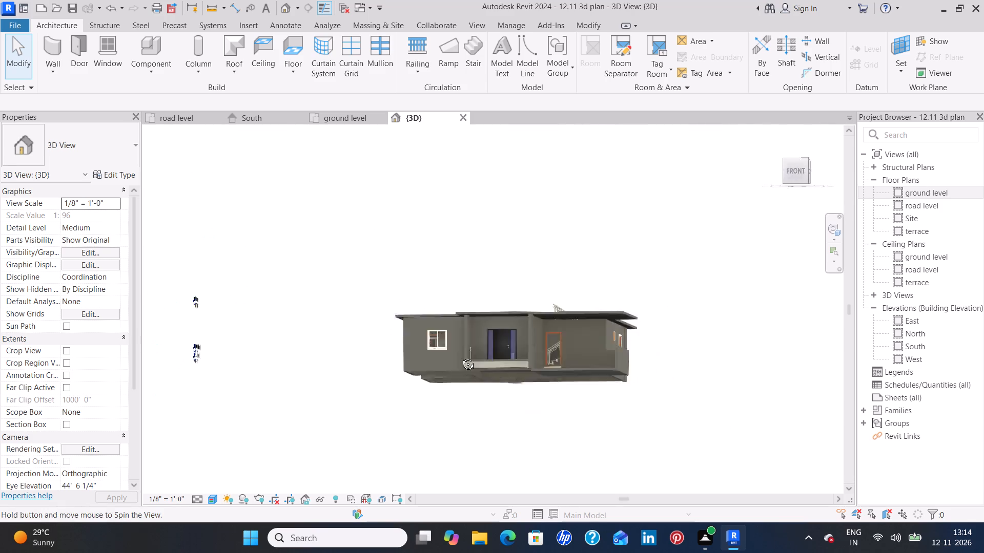
{"action": "middle_click_drag", "start_coordinate": [460, 356], "coordinate": [423, 405], "text": "shift"}
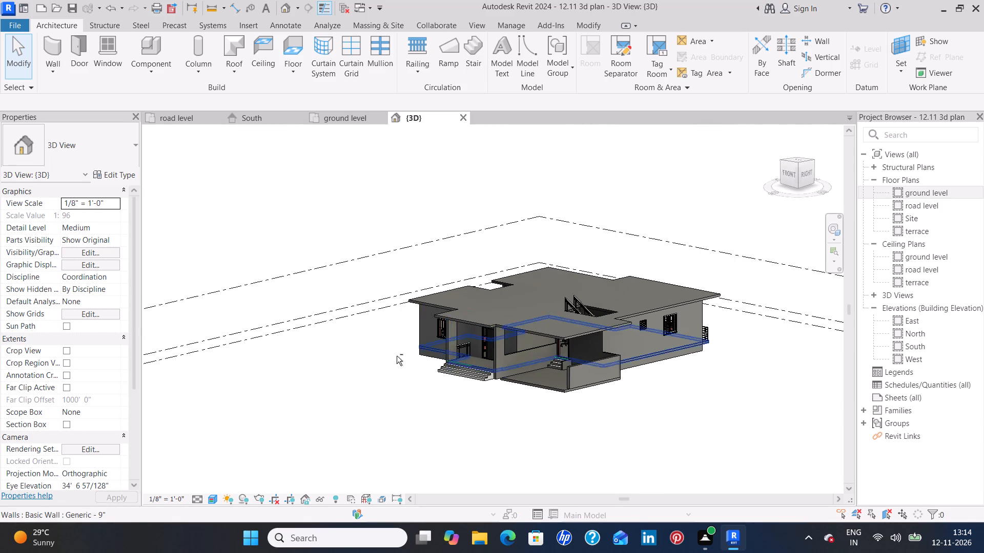
{"action": "middle_click_drag", "start_coordinate": [397, 358], "coordinate": [441, 399], "text": "shift"}
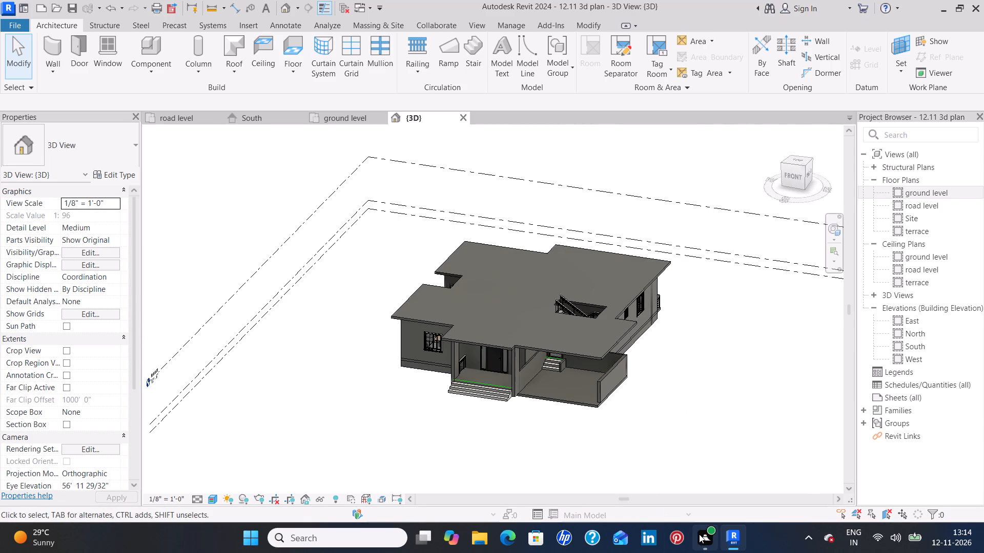
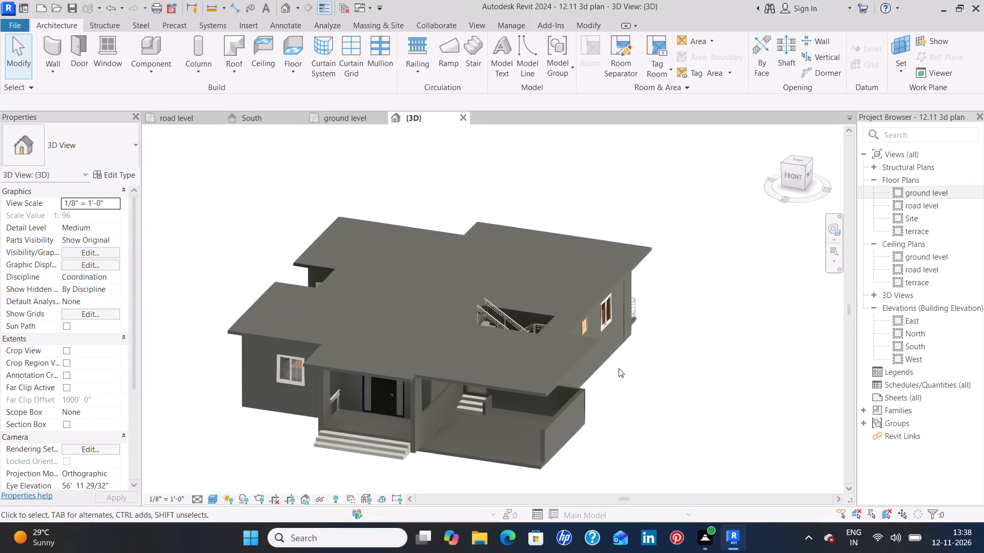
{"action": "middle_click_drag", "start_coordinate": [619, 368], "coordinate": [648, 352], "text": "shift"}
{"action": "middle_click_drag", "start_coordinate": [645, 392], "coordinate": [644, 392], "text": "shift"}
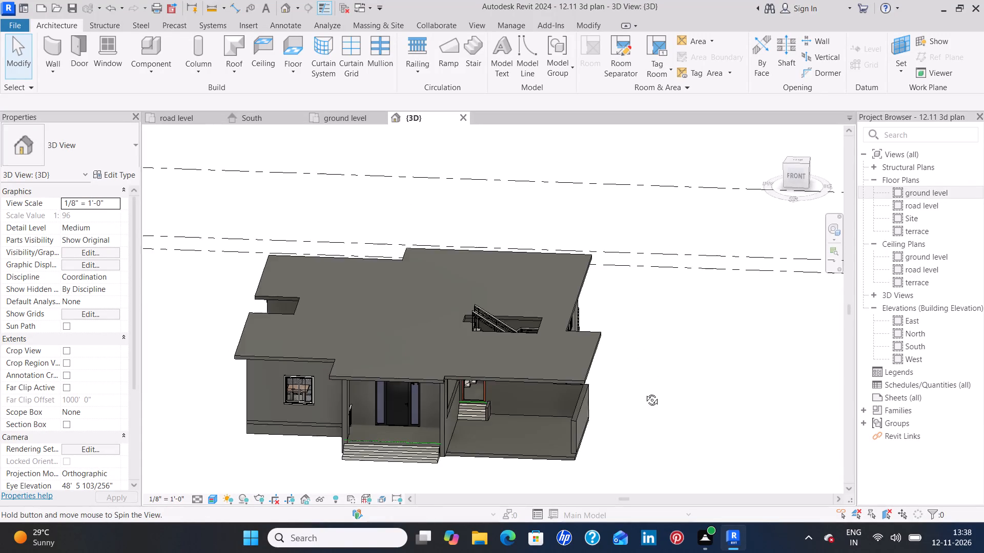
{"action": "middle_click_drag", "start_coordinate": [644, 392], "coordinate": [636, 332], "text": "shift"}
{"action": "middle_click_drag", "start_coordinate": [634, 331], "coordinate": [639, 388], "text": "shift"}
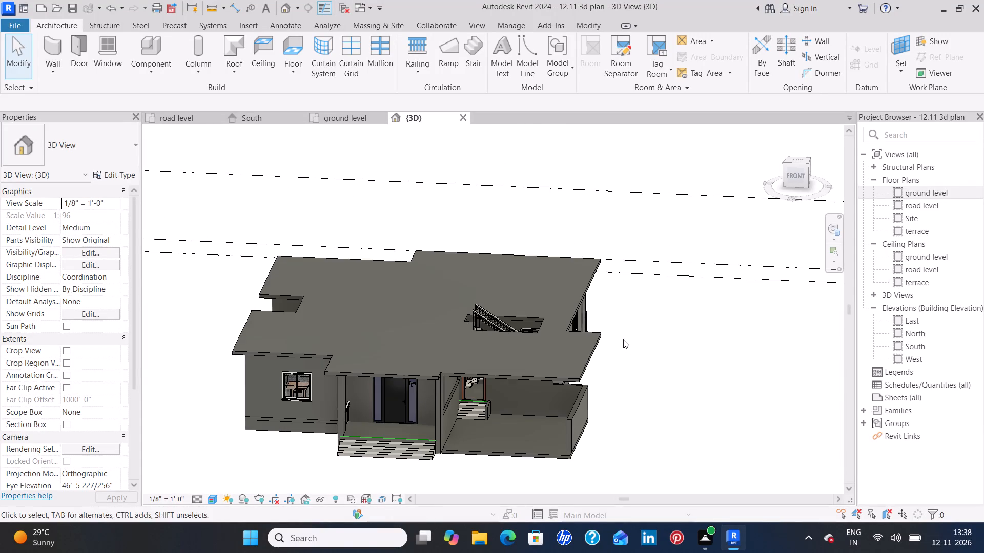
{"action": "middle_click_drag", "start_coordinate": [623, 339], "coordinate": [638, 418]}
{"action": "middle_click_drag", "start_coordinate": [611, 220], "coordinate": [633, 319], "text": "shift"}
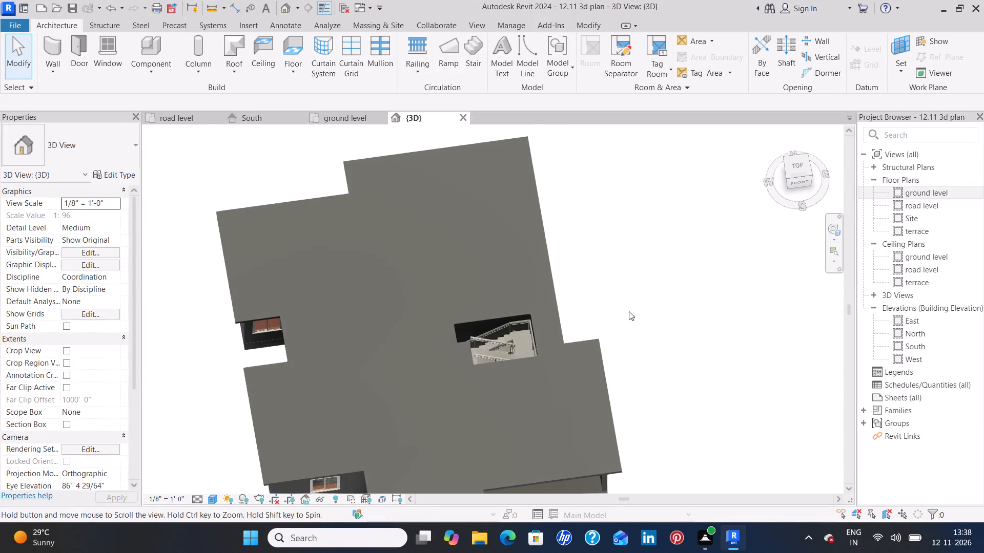
In the ground level plan, draw a closed rectangular boundary of Generic - 6" walls around the house, about 92' by 88'.
{"action": "left_click", "coordinate": [337, 119]}
{"action": "scroll", "coordinate": [538, 225], "scroll_direction": "down", "scroll_amount": 5}
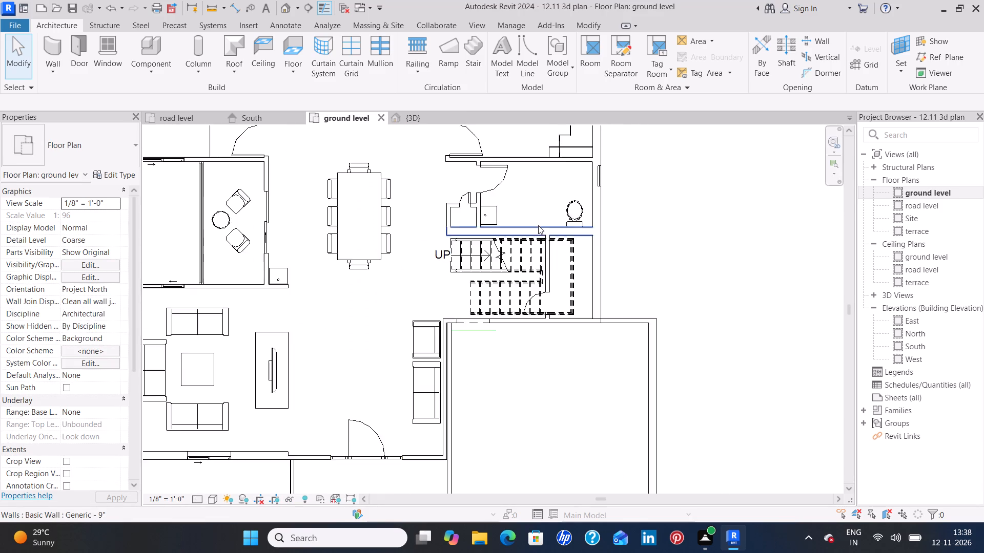
{"action": "scroll", "coordinate": [538, 225], "scroll_direction": "down", "scroll_amount": 8}
{"action": "middle_click_drag", "start_coordinate": [606, 214], "coordinate": [592, 251]}
{"action": "scroll", "coordinate": [576, 258], "scroll_direction": "down", "scroll_amount": 3}
{"action": "middle_click_drag", "start_coordinate": [585, 231], "coordinate": [585, 243]}
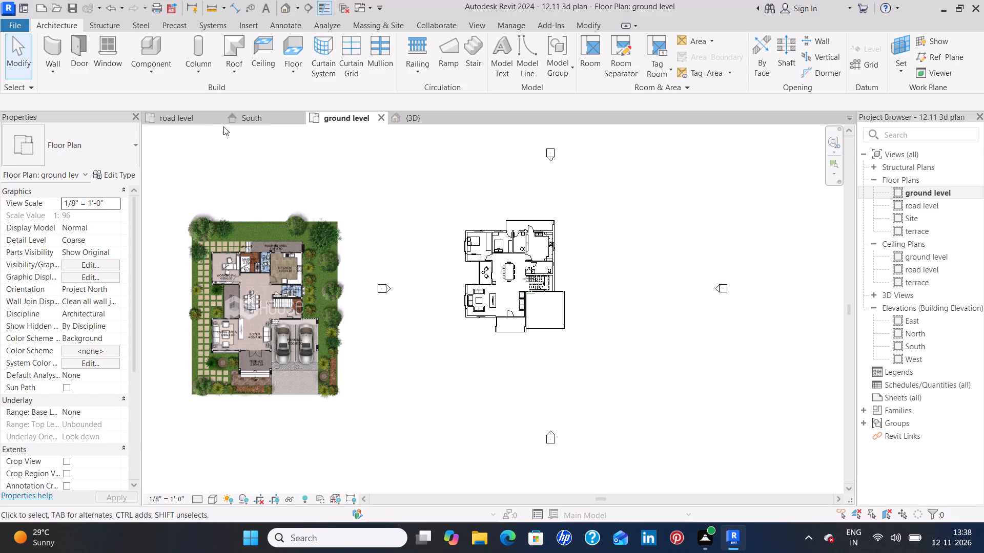
{"action": "left_click", "coordinate": [49, 50]}
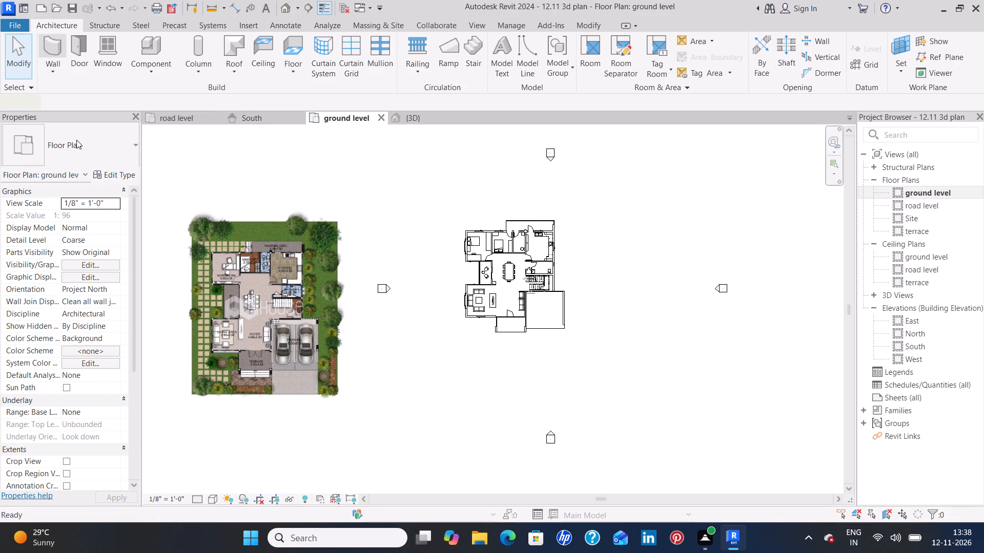
{"action": "left_click", "coordinate": [119, 144]}
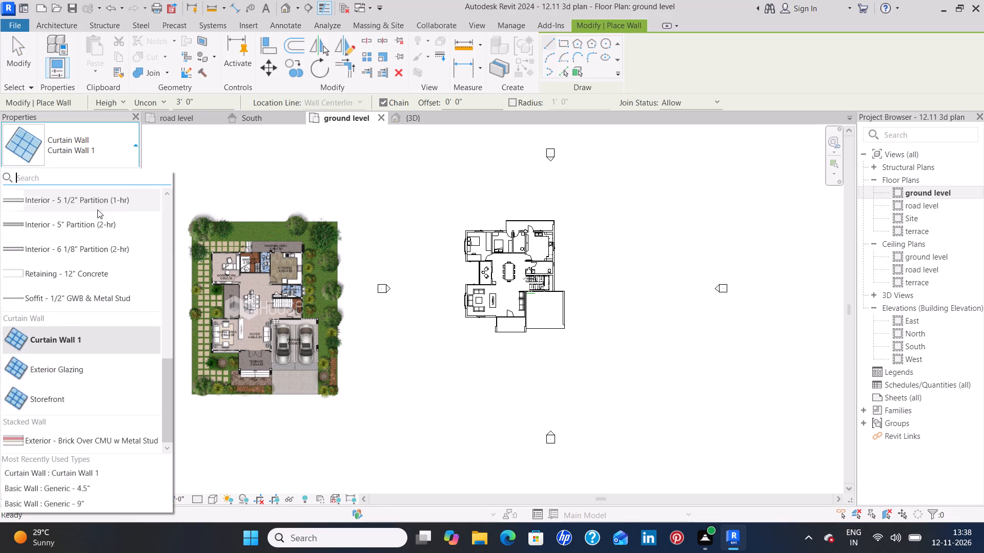
{"action": "scroll", "coordinate": [89, 219], "scroll_direction": "up", "scroll_amount": 5}
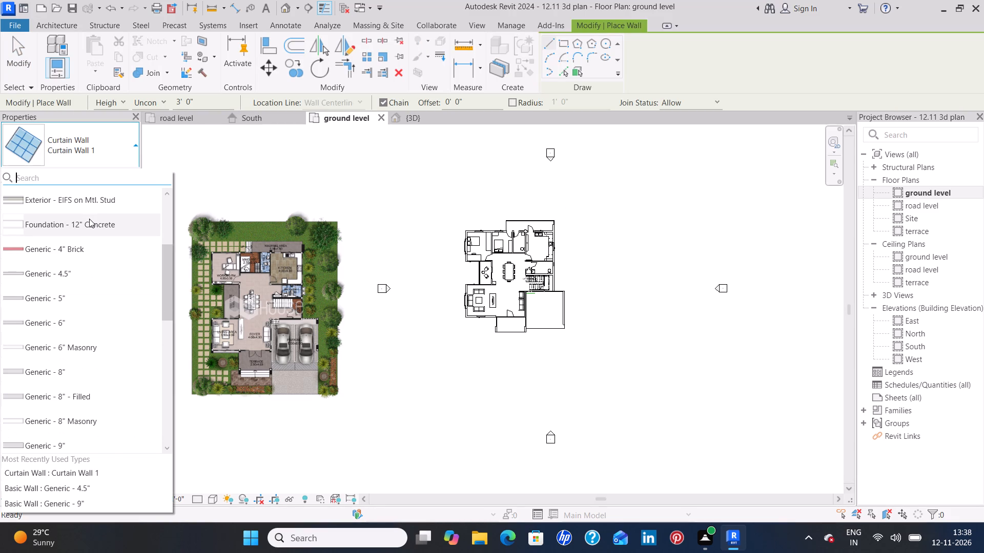
{"action": "left_click", "coordinate": [76, 325]}
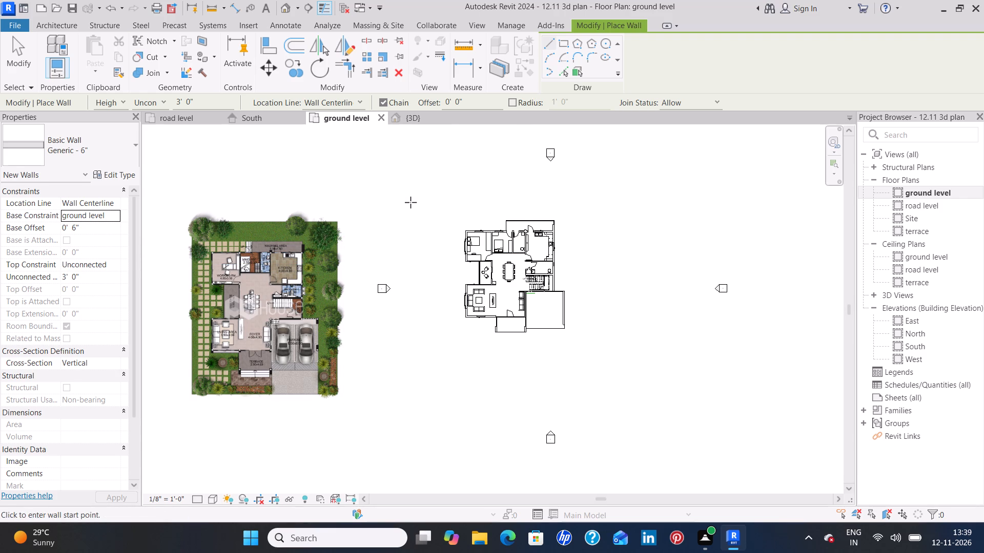
{"action": "left_click", "coordinate": [418, 191]}
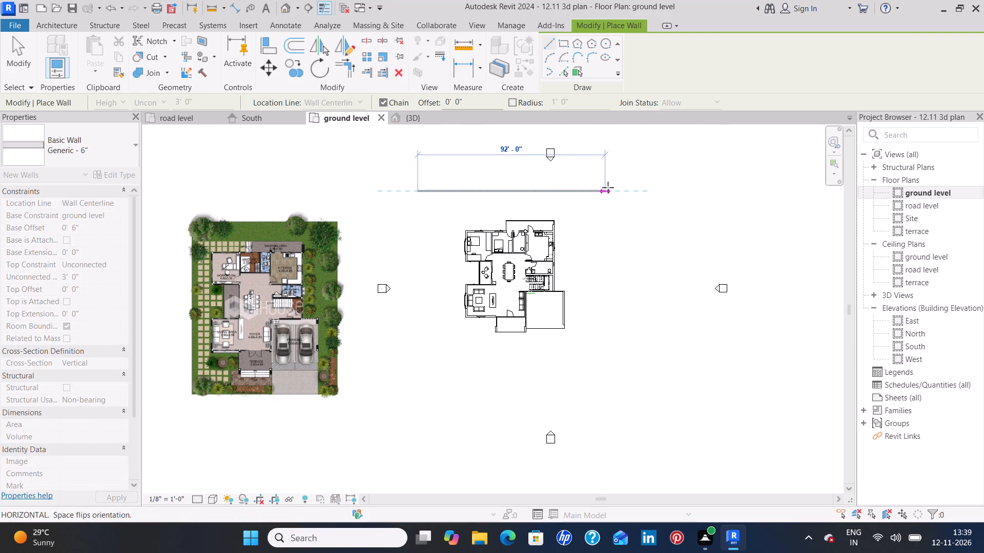
{"action": "left_click", "coordinate": [608, 187]}
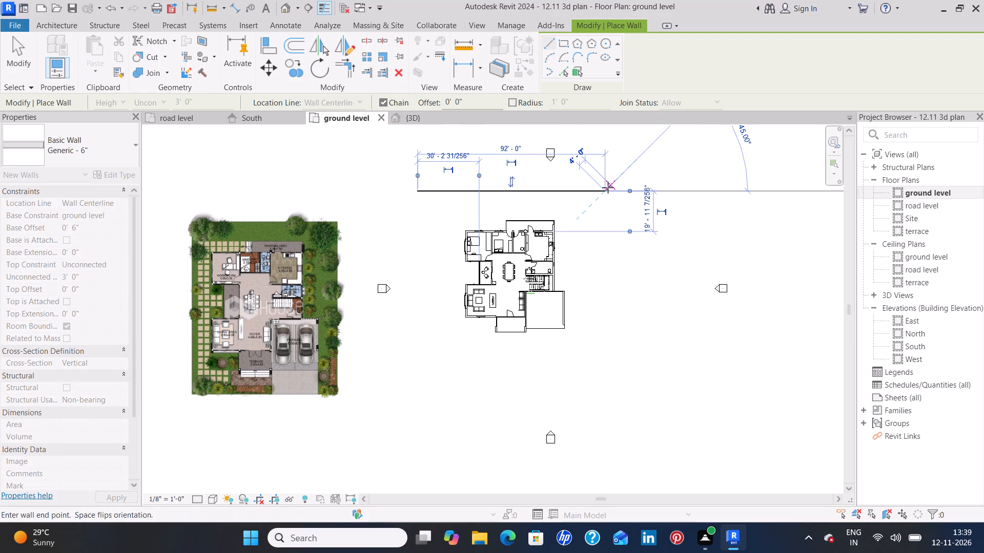
{"action": "left_click", "coordinate": [602, 372]}
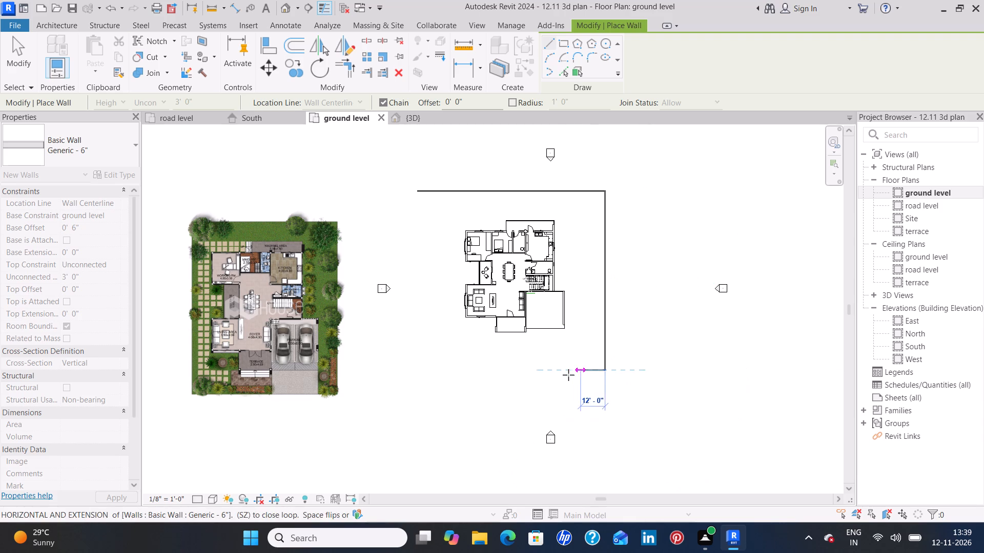
{"action": "left_click", "coordinate": [413, 367]}
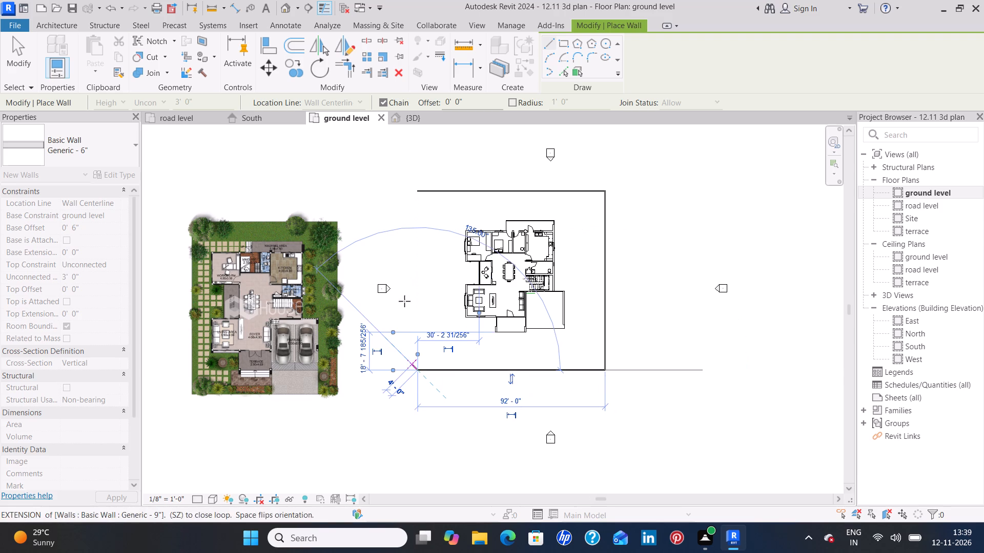
{"action": "left_click", "coordinate": [417, 193]}
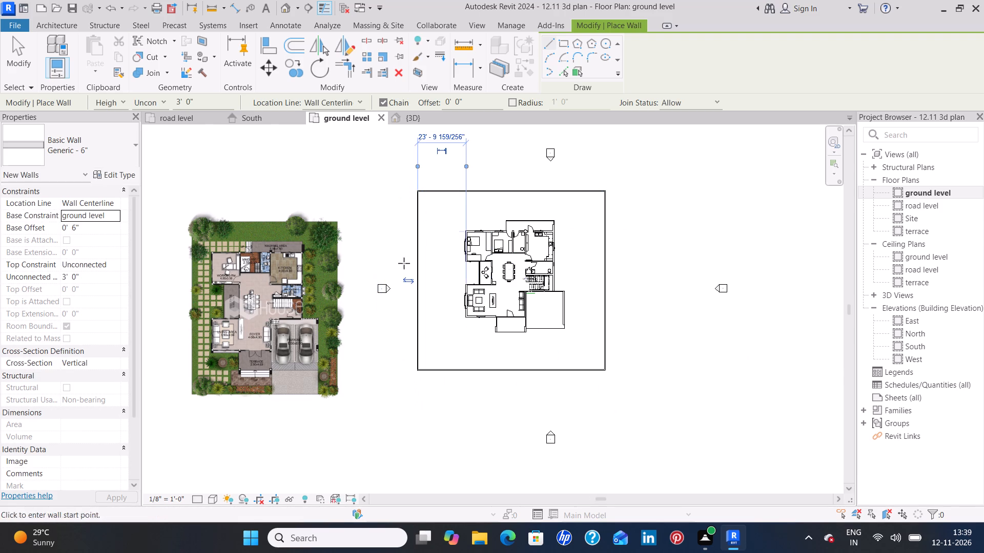
{"action": "key", "text": "Escape"}
{"action": "key", "text": "Escape"}
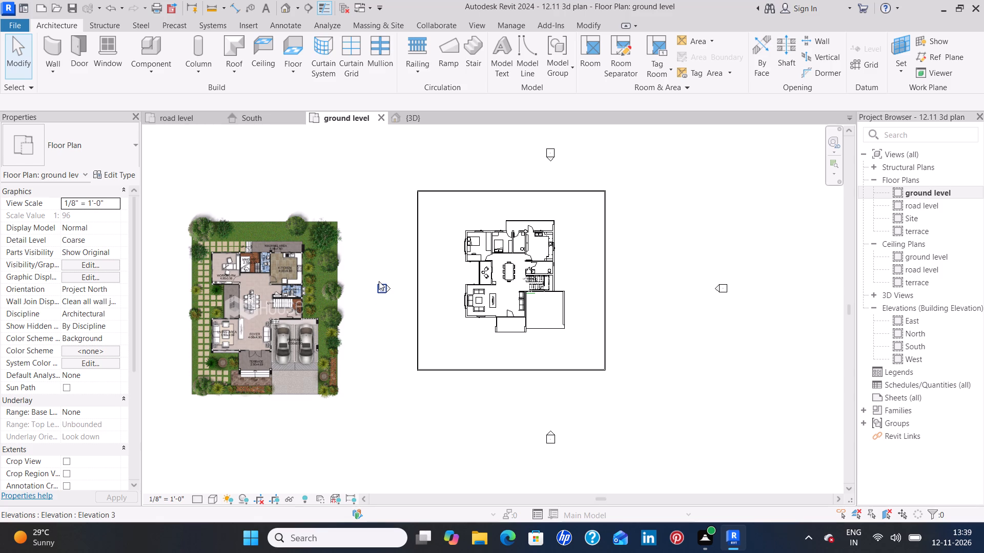
Examine the reference site image against the modelled house plan, especially the landscaping, the rear rooms and the washing area.
{"action": "scroll", "coordinate": [480, 211], "scroll_direction": "up", "scroll_amount": 3}
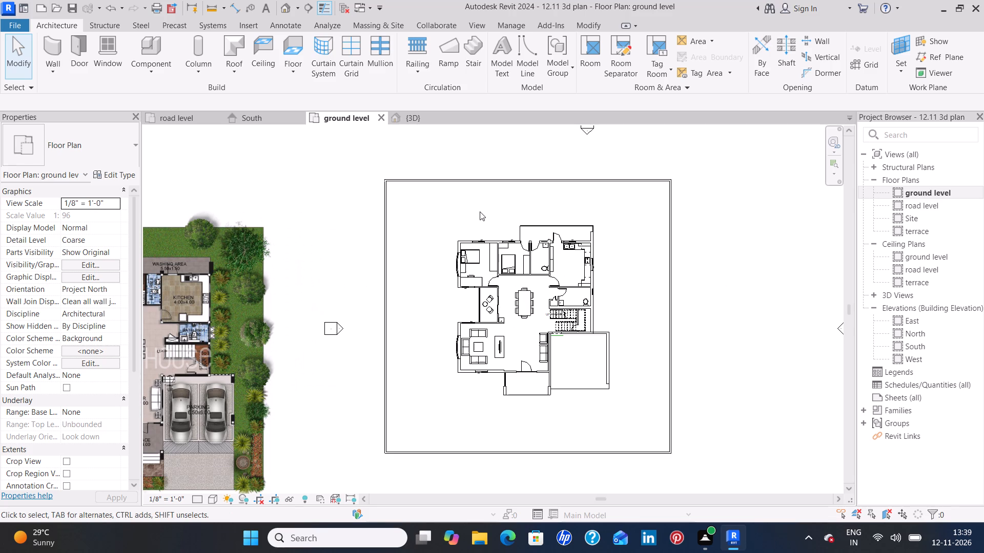
{"action": "middle_click_drag", "start_coordinate": [480, 211], "coordinate": [545, 240]}
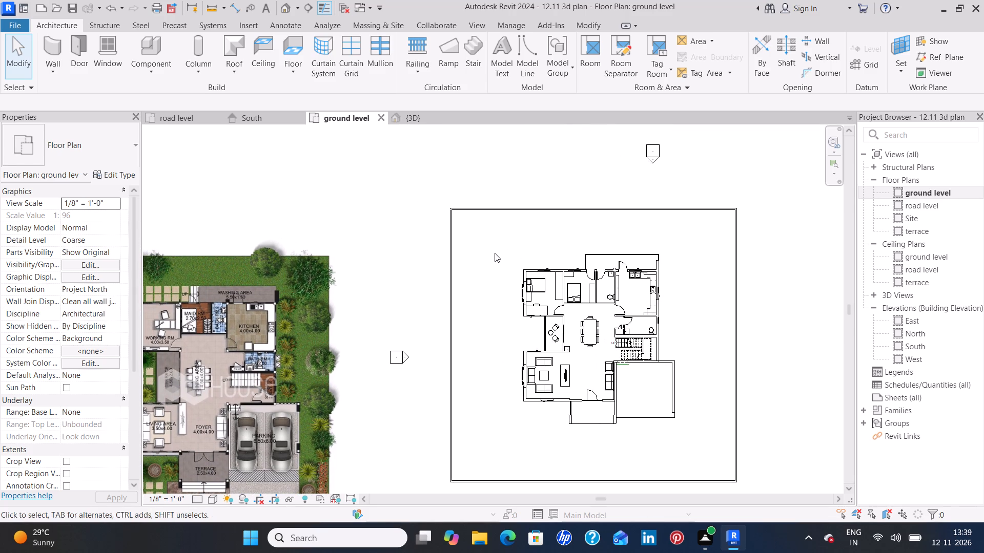
{"action": "scroll", "coordinate": [495, 253], "scroll_direction": "down", "scroll_amount": 1}
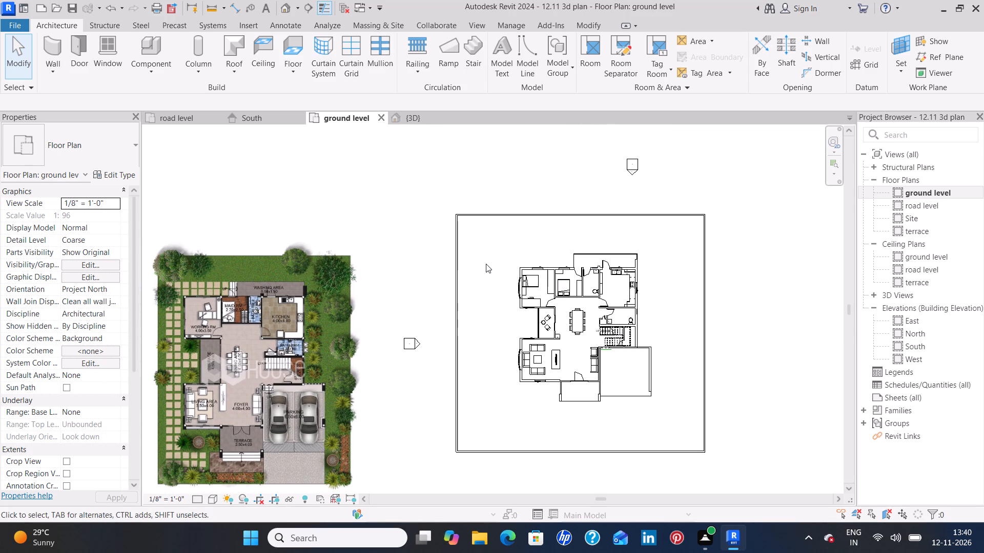
{"action": "scroll", "coordinate": [216, 290], "scroll_direction": "up", "scroll_amount": 5}
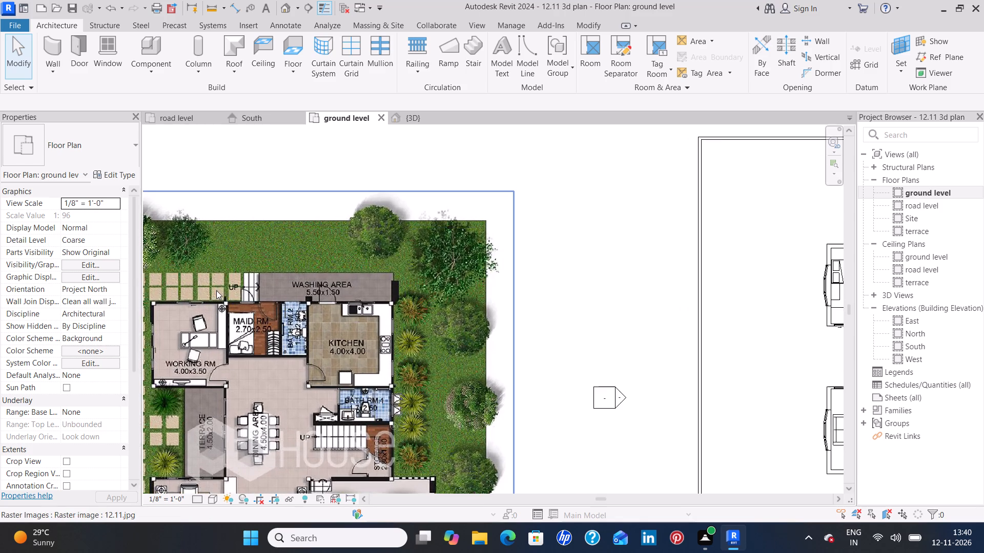
{"action": "middle_click_drag", "start_coordinate": [215, 289], "coordinate": [347, 278]}
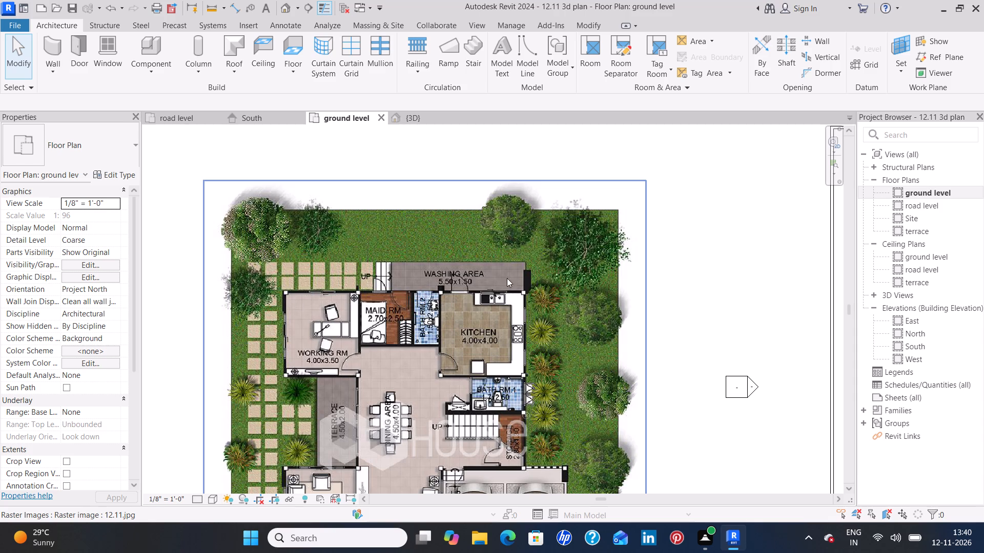
{"action": "middle_click_drag", "start_coordinate": [697, 287], "coordinate": [499, 269]}
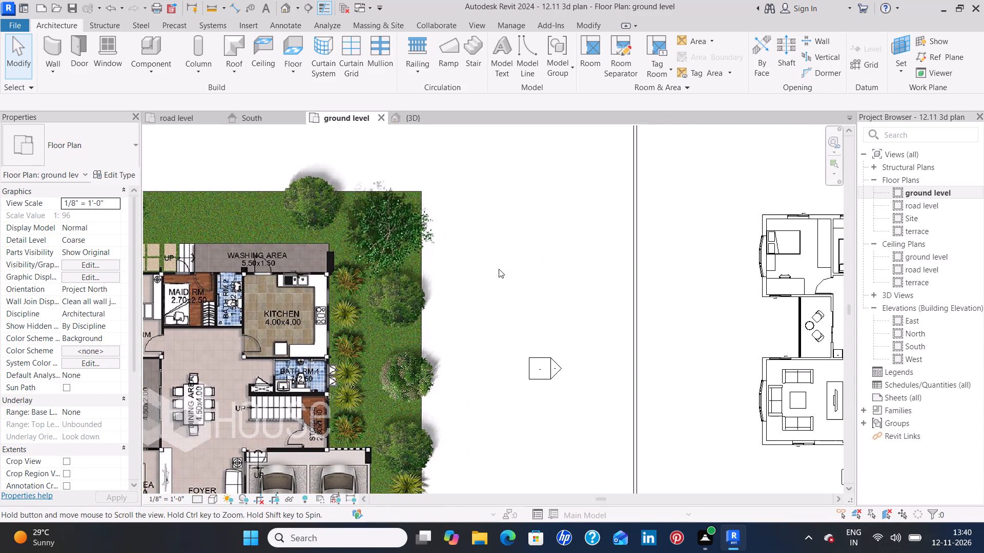
{"action": "middle_click_drag", "start_coordinate": [585, 260], "coordinate": [422, 274]}
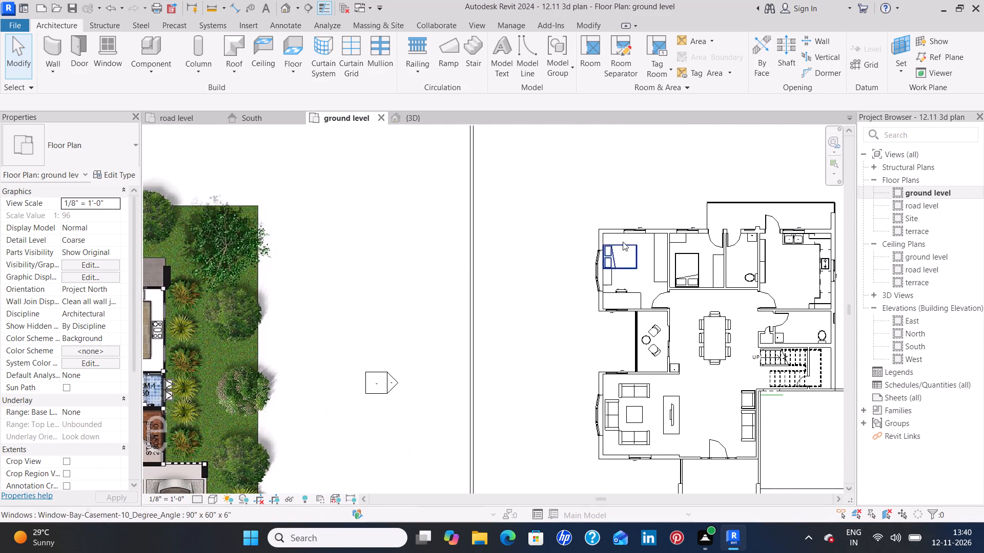
{"action": "middle_click_drag", "start_coordinate": [645, 212], "coordinate": [490, 290]}
{"action": "scroll", "coordinate": [645, 212], "scroll_direction": "up", "scroll_amount": 1}
{"action": "scroll", "coordinate": [558, 281], "scroll_direction": "up", "scroll_amount": 4}
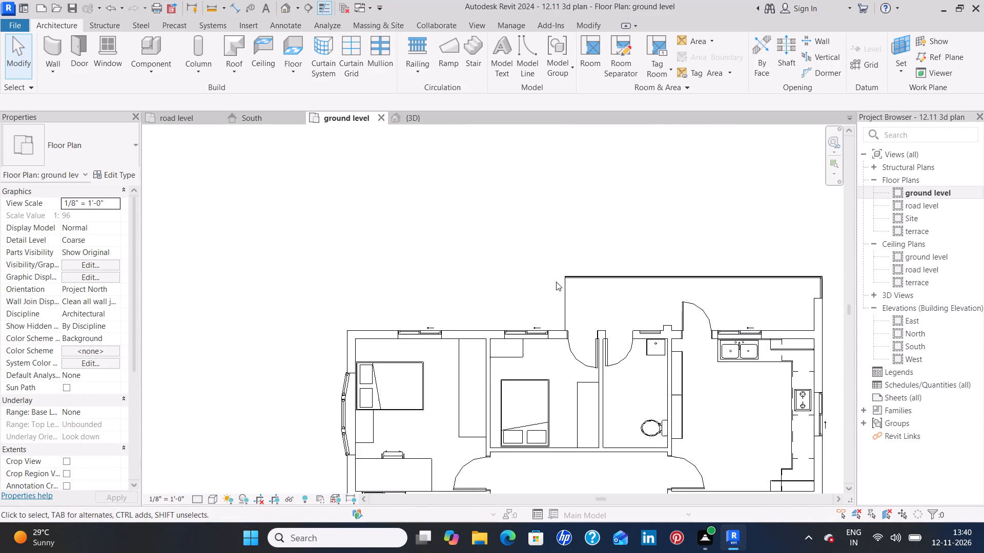
{"action": "scroll", "coordinate": [556, 282], "scroll_direction": "up", "scroll_amount": 1}
{"action": "scroll", "coordinate": [555, 282], "scroll_direction": "down", "scroll_amount": 12}
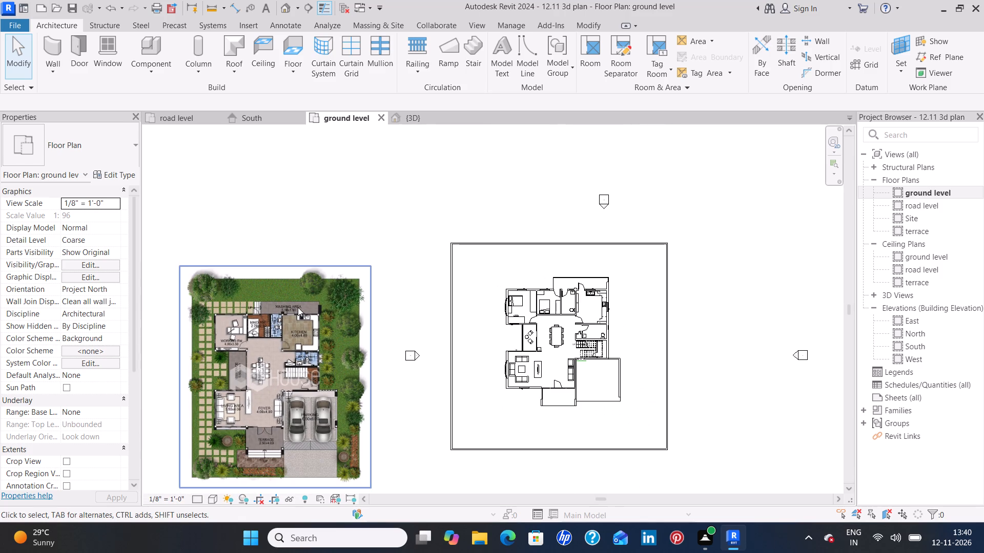
Import the image 12.11.jpg from the Desktop into the road level plan and place it beside the walled house, left of the west elevation marker.
{"action": "left_click", "coordinate": [175, 115]}
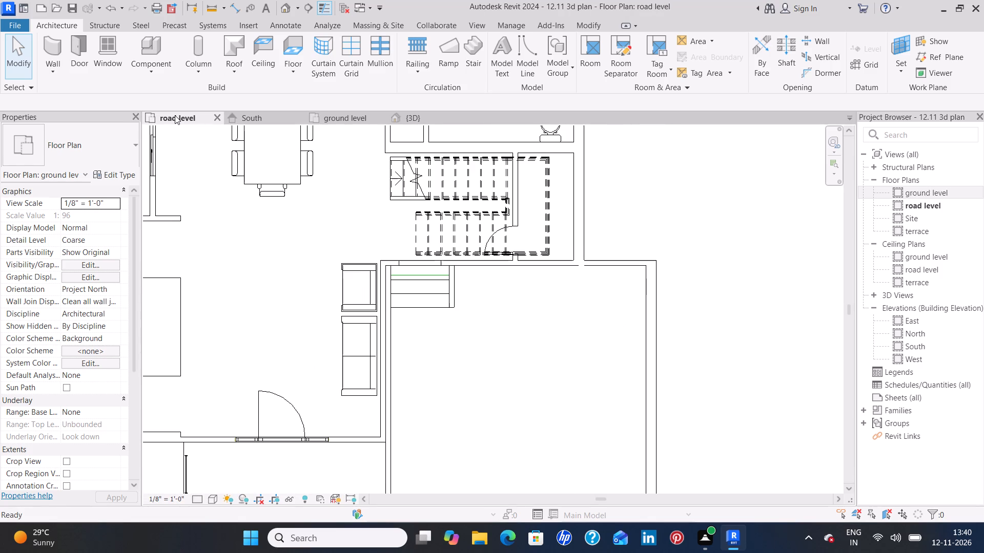
{"action": "scroll", "coordinate": [378, 177], "scroll_direction": "down", "scroll_amount": 10}
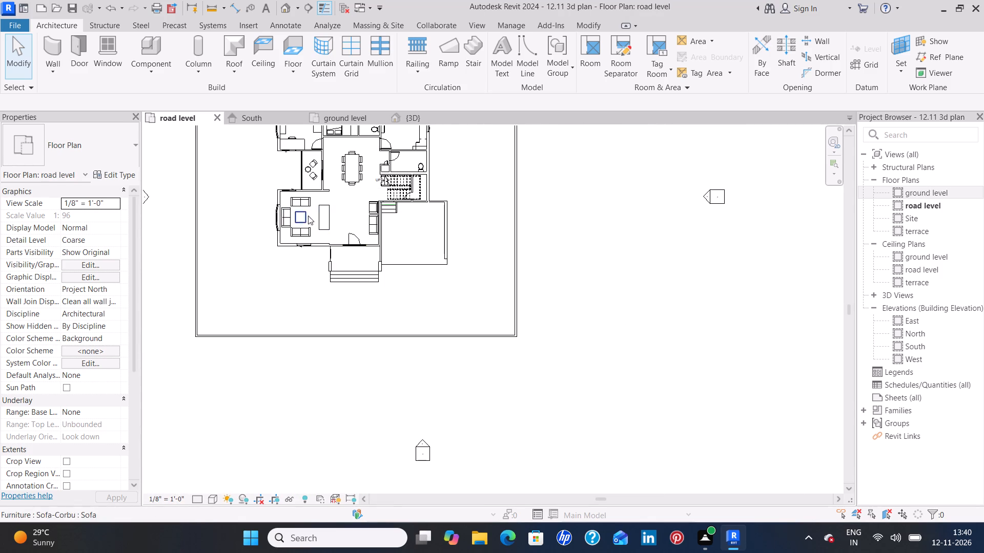
{"action": "middle_click_drag", "start_coordinate": [317, 176], "coordinate": [347, 323]}
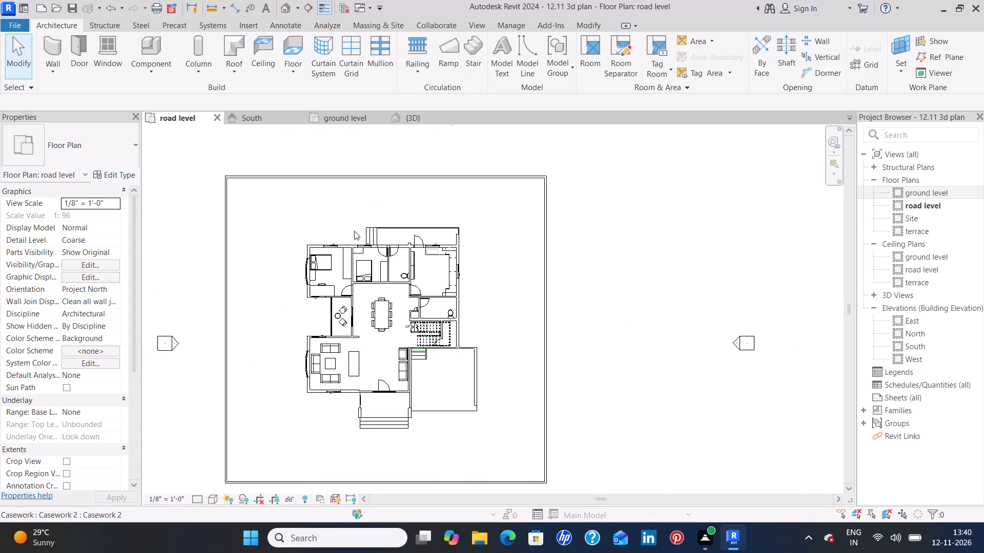
{"action": "scroll", "coordinate": [354, 231], "scroll_direction": "up", "scroll_amount": 6}
{"action": "scroll", "coordinate": [340, 239], "scroll_direction": "down", "scroll_amount": 8}
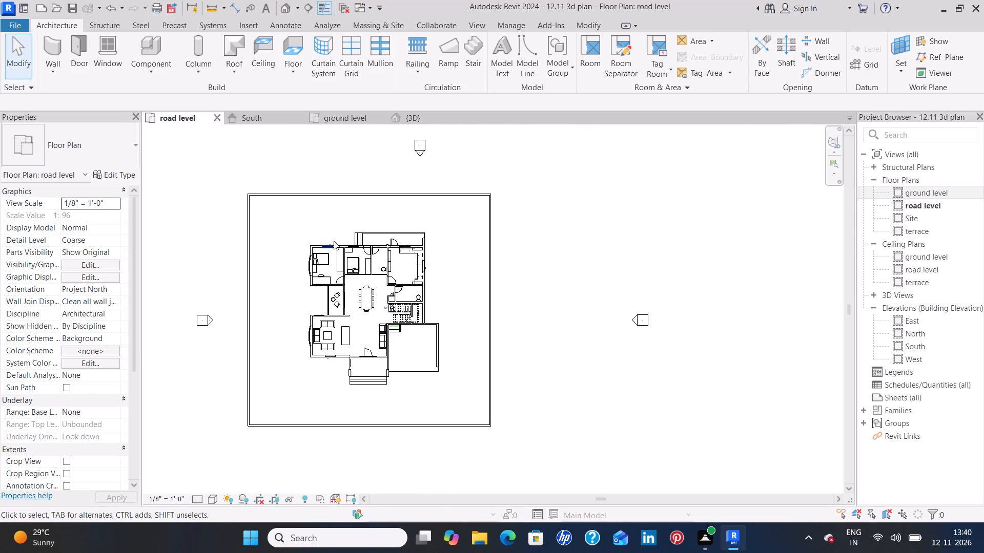
{"action": "scroll", "coordinate": [327, 242], "scroll_direction": "down", "scroll_amount": 3}
{"action": "middle_click_drag", "start_coordinate": [311, 248], "coordinate": [457, 259]}
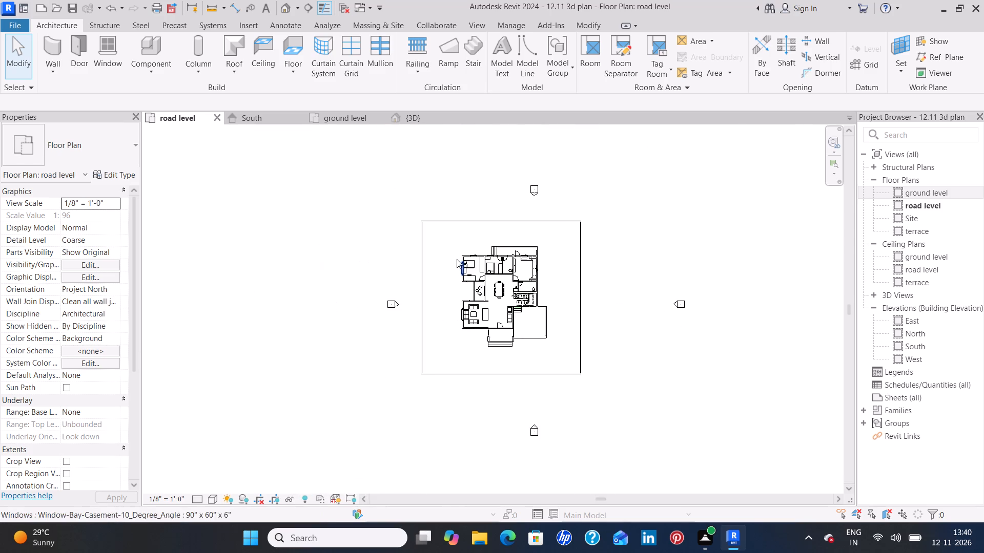
{"action": "left_click", "coordinate": [244, 24]}
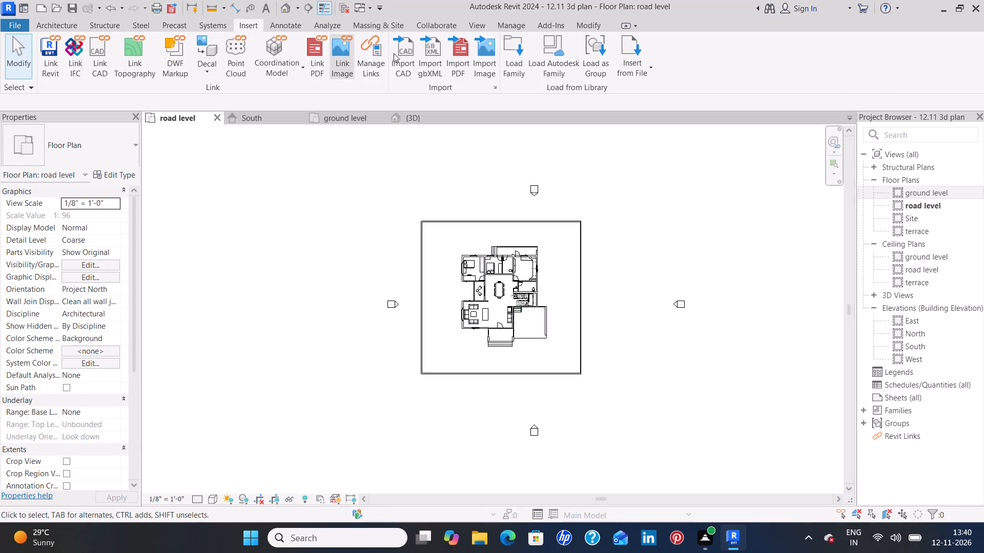
{"action": "left_click", "coordinate": [486, 71]}
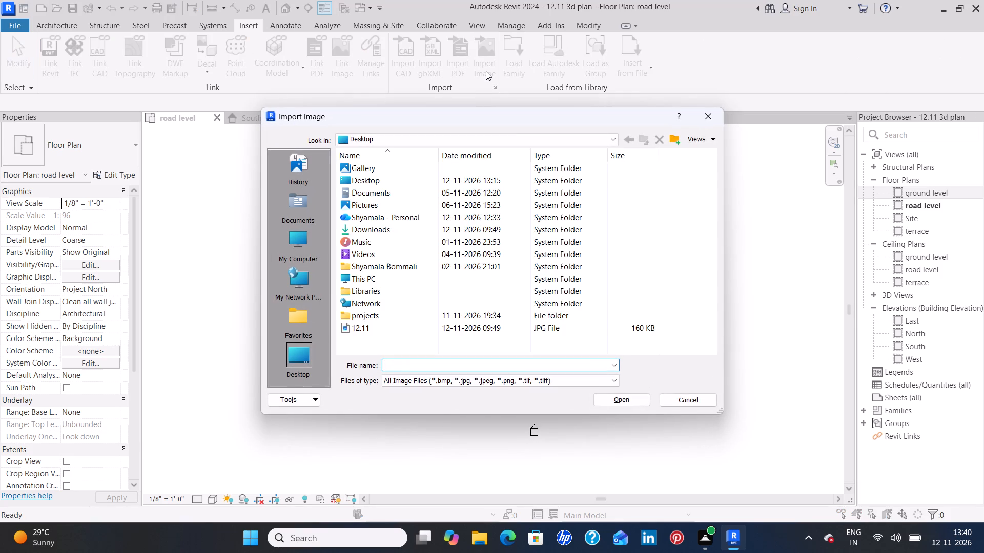
{"action": "left_click", "coordinate": [404, 327]}
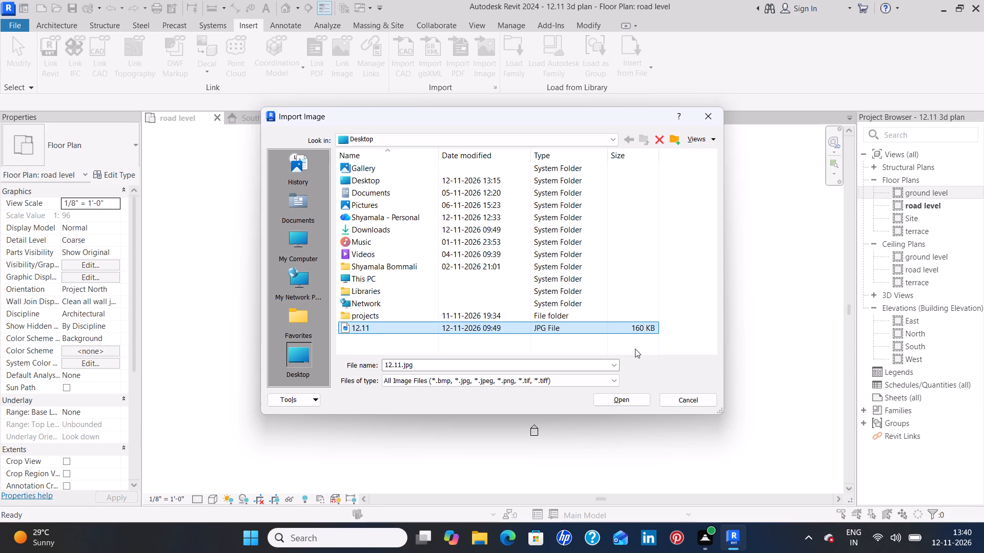
{"action": "left_click", "coordinate": [621, 399]}
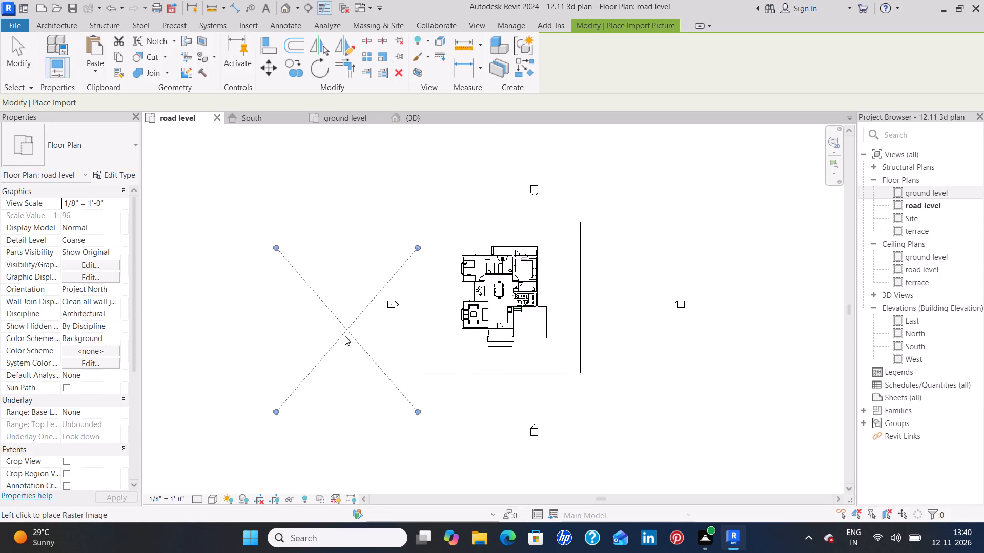
{"action": "left_click", "coordinate": [297, 301]}
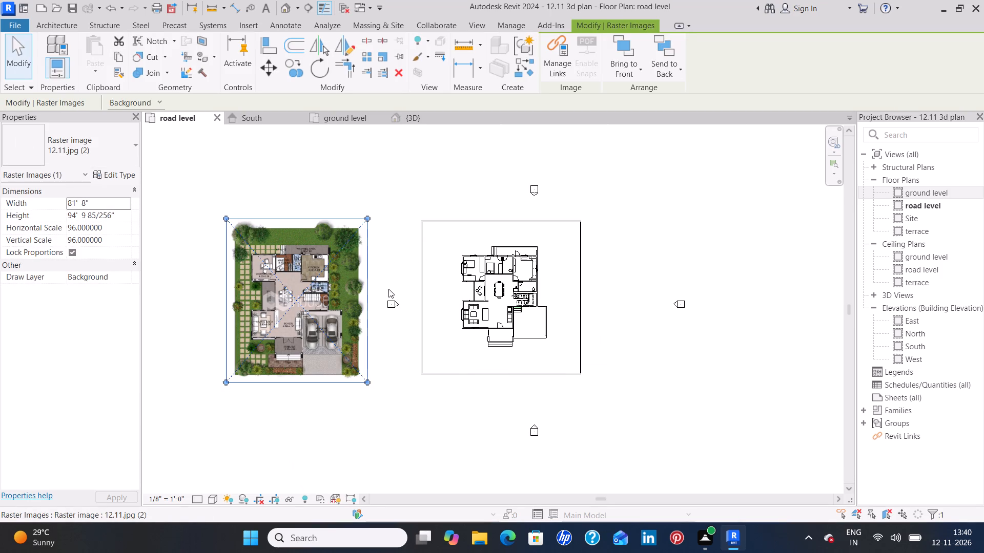
{"action": "key", "text": "Escape"}
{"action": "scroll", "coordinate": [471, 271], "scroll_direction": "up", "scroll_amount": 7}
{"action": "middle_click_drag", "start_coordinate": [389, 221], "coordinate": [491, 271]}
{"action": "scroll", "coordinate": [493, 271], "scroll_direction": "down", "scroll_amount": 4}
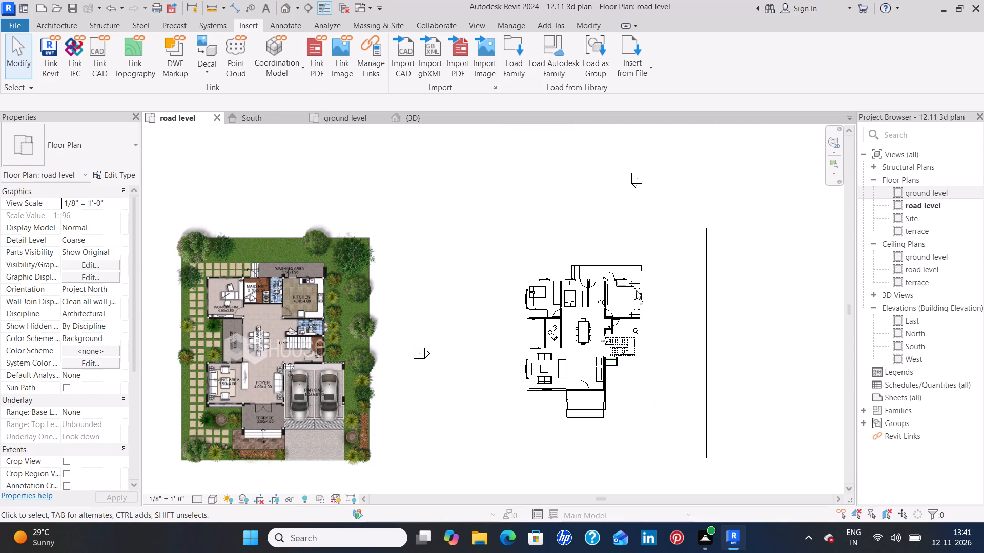
Using the reference image's paving as a guide, draw a 1' by 2' model-line rectangle just beside the rear washing-area steps, nearly aligned with their outer edge.
{"action": "scroll", "coordinate": [561, 283], "scroll_direction": "up", "scroll_amount": 2}
{"action": "middle_click_drag", "start_coordinate": [506, 258], "coordinate": [538, 251]}
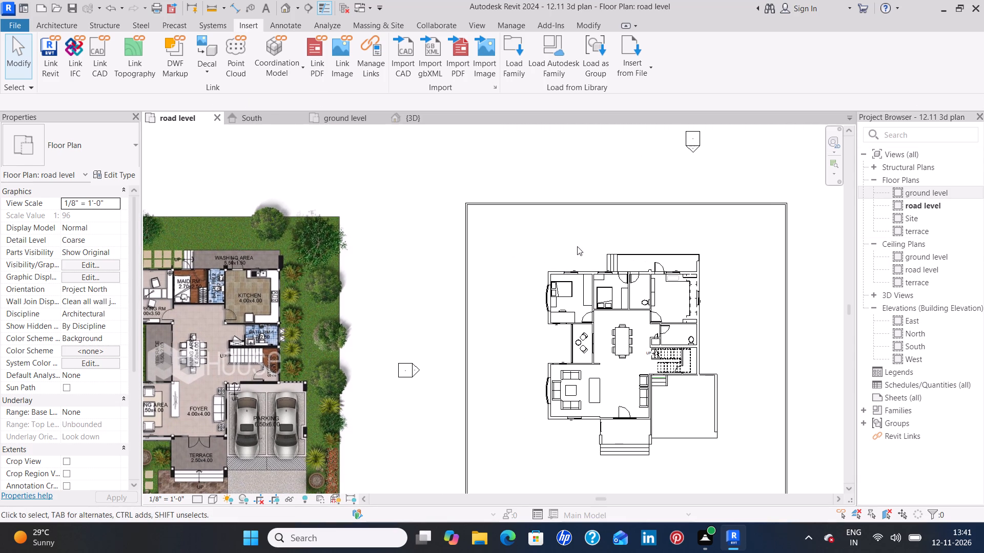
{"action": "scroll", "coordinate": [606, 250], "scroll_direction": "up", "scroll_amount": 12}
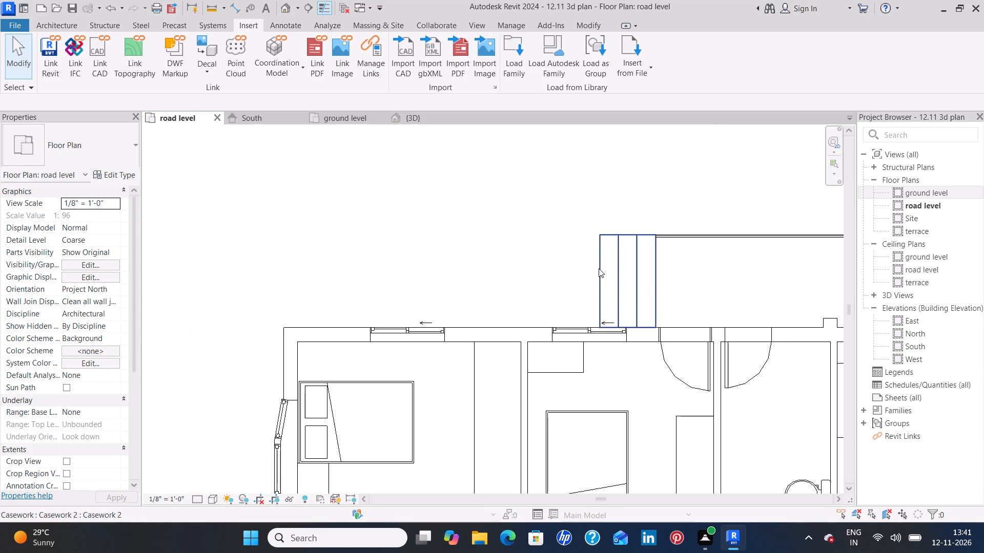
{"action": "scroll", "coordinate": [565, 295], "scroll_direction": "up", "scroll_amount": 6}
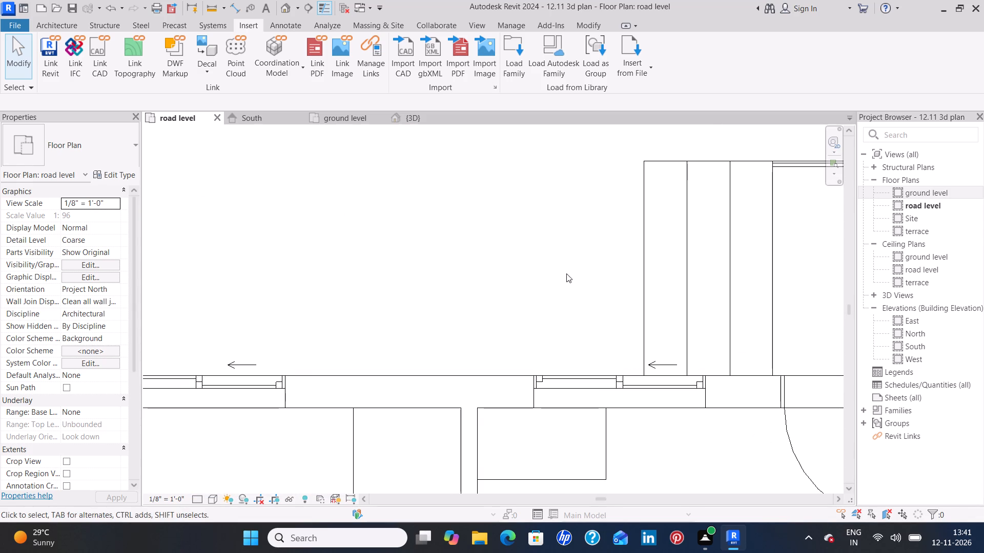
{"action": "middle_click_drag", "start_coordinate": [565, 273], "coordinate": [494, 291]}
{"action": "scroll", "coordinate": [494, 291], "scroll_direction": "up", "scroll_amount": 2}
{"action": "middle_click_drag", "start_coordinate": [494, 291], "coordinate": [471, 316]}
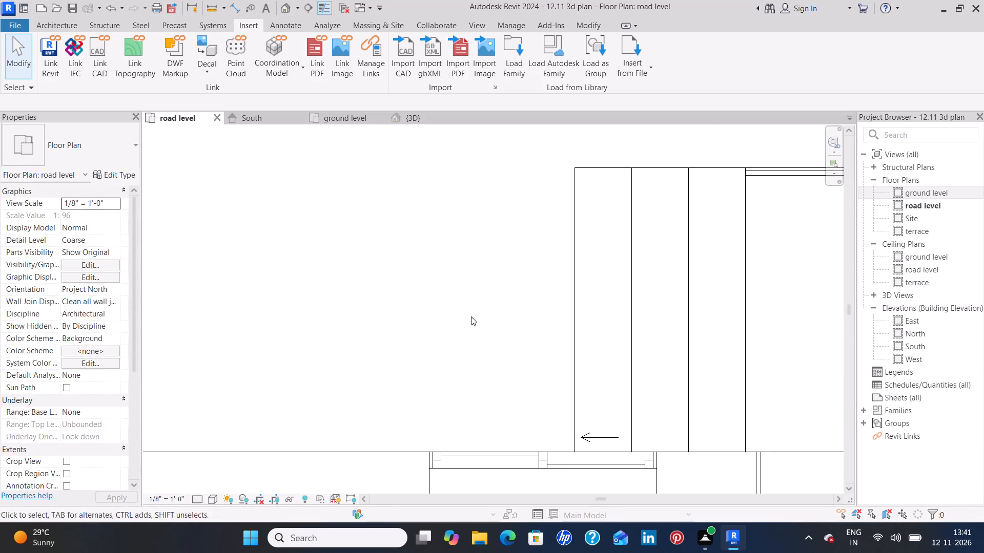
{"action": "left_click", "coordinate": [74, 23]}
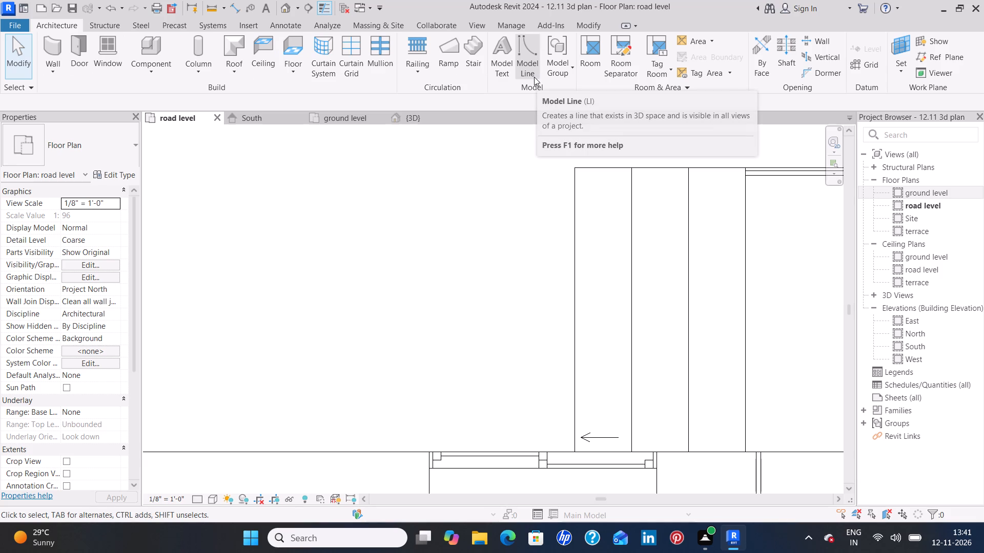
{"action": "left_click", "coordinate": [531, 77]}
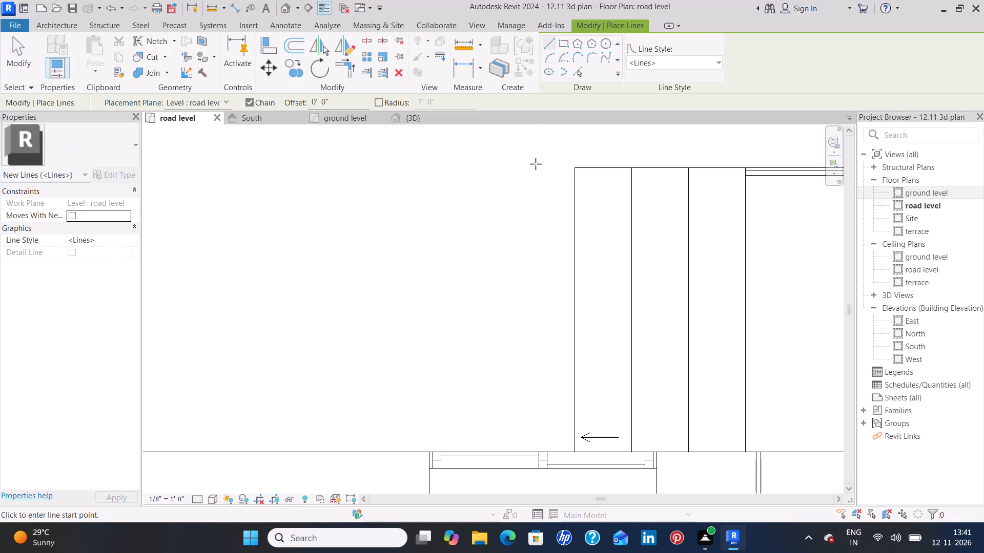
{"action": "left_click", "coordinate": [563, 45]}
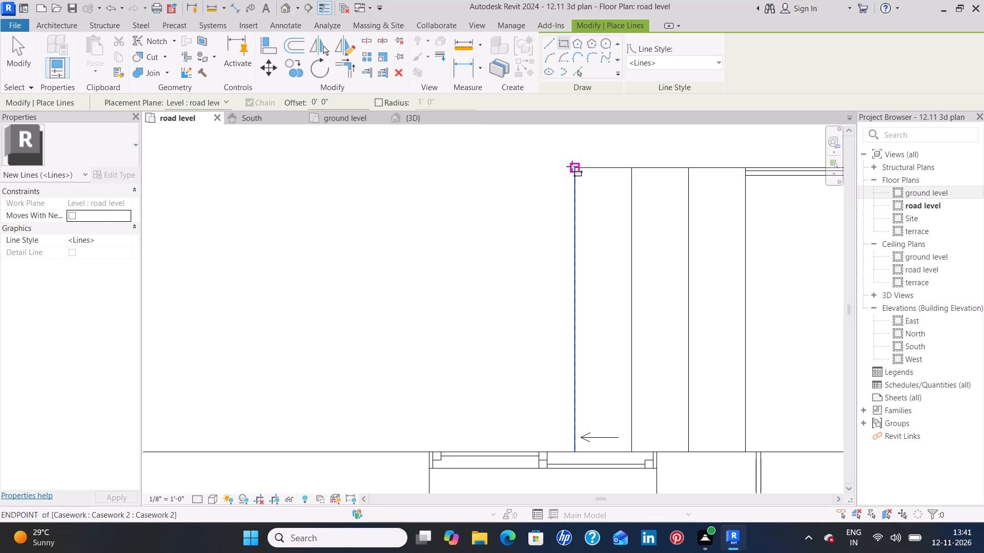
{"action": "scroll", "coordinate": [438, 193], "scroll_direction": "down", "scroll_amount": 9}
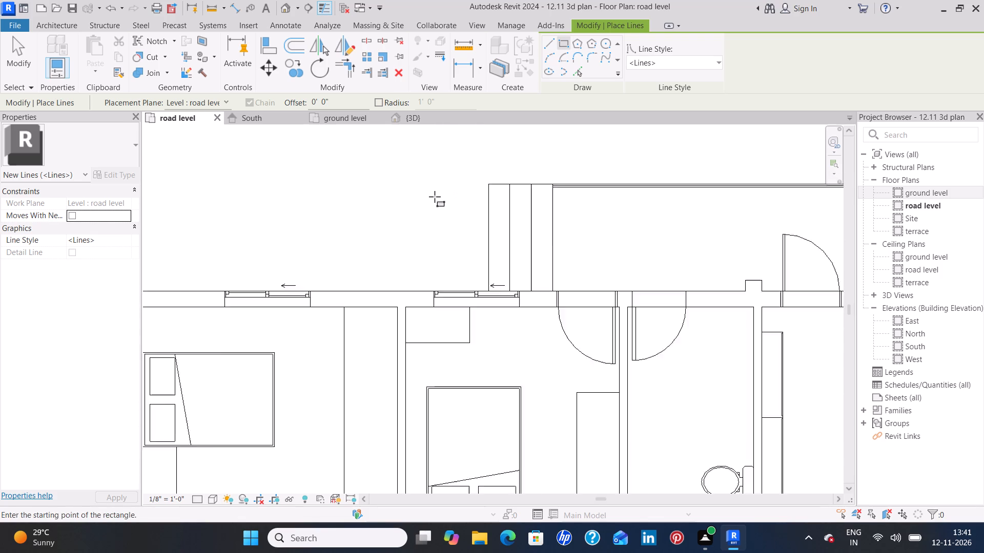
{"action": "scroll", "coordinate": [435, 197], "scroll_direction": "down", "scroll_amount": 14}
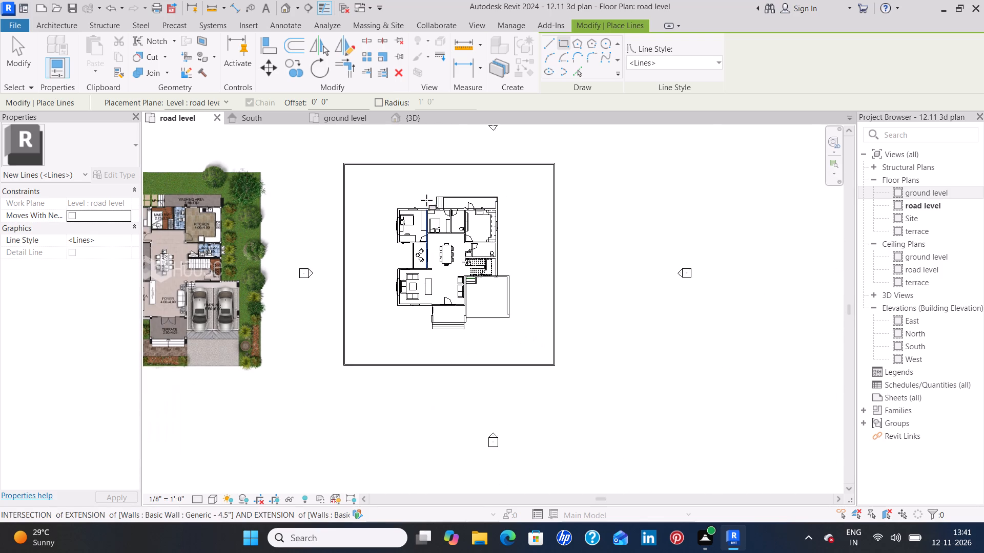
{"action": "scroll", "coordinate": [426, 200], "scroll_direction": "down", "scroll_amount": 1}
{"action": "middle_click_drag", "start_coordinate": [200, 200], "coordinate": [327, 243]}
{"action": "scroll", "coordinate": [310, 239], "scroll_direction": "up", "scroll_amount": 5}
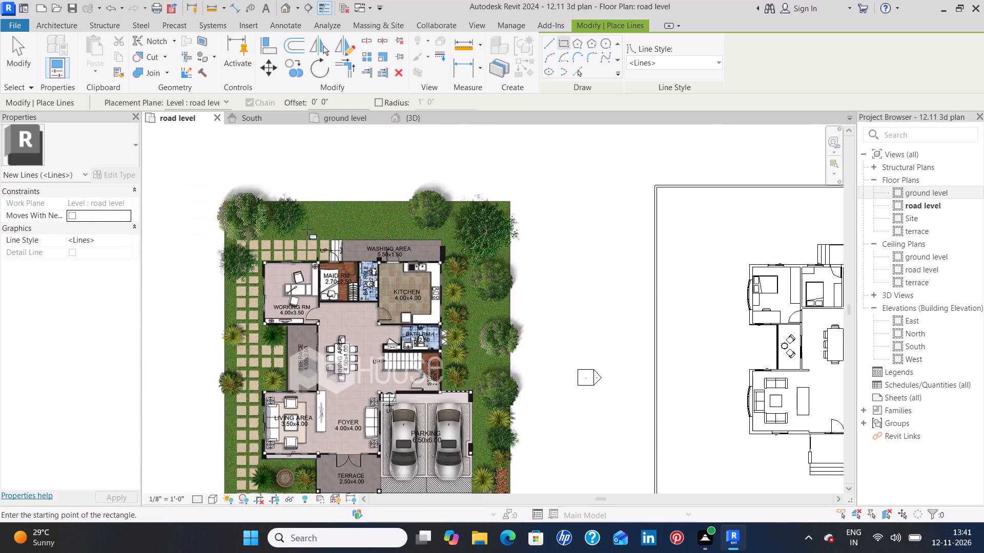
{"action": "scroll", "coordinate": [307, 229], "scroll_direction": "up", "scroll_amount": 5}
{"action": "scroll", "coordinate": [347, 247], "scroll_direction": "down", "scroll_amount": 5}
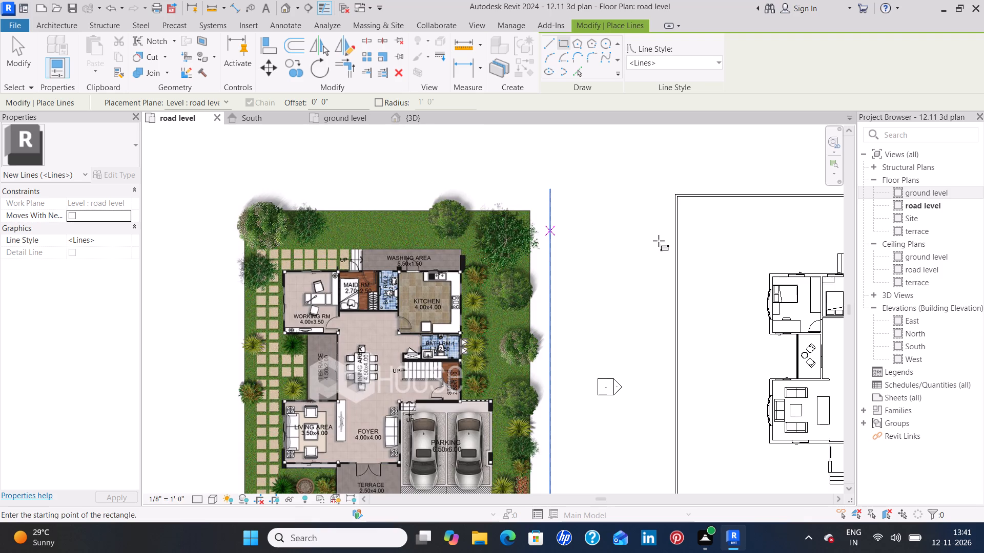
{"action": "middle_click_drag", "start_coordinate": [619, 241], "coordinate": [270, 203]}
{"action": "scroll", "coordinate": [484, 227], "scroll_direction": "up", "scroll_amount": 12}
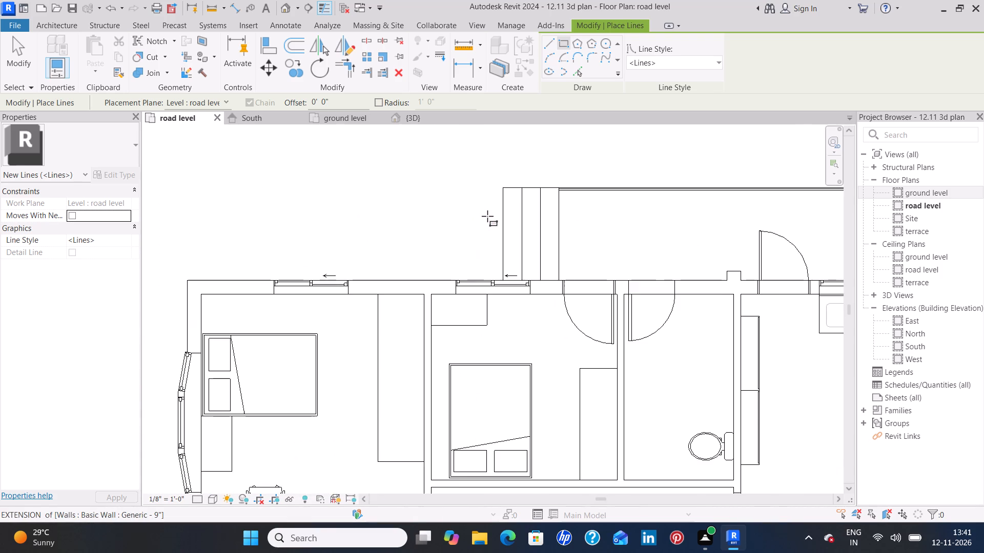
{"action": "scroll", "coordinate": [486, 214], "scroll_direction": "up", "scroll_amount": 8}
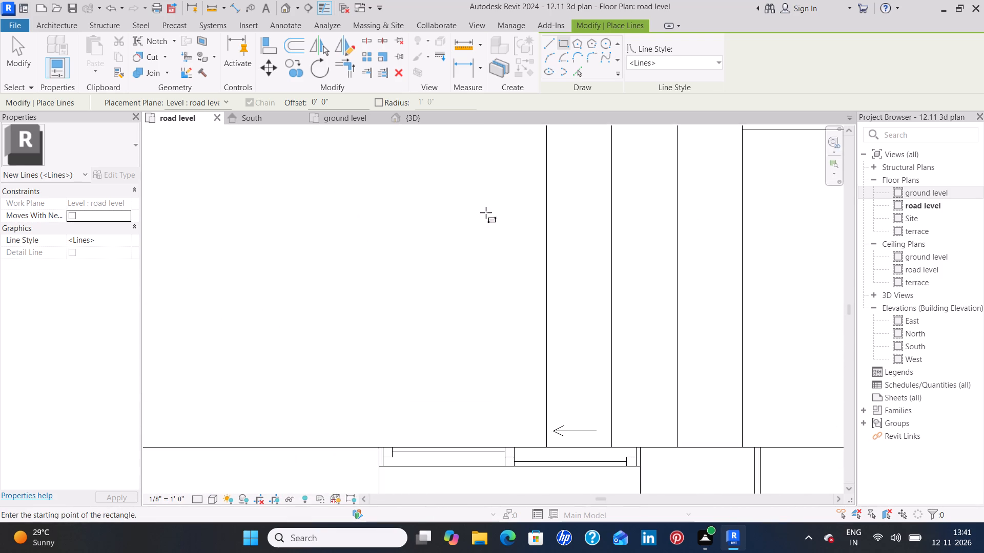
{"action": "scroll", "coordinate": [486, 212], "scroll_direction": "down", "scroll_amount": 3}
{"action": "middle_click_drag", "start_coordinate": [498, 217], "coordinate": [508, 232]}
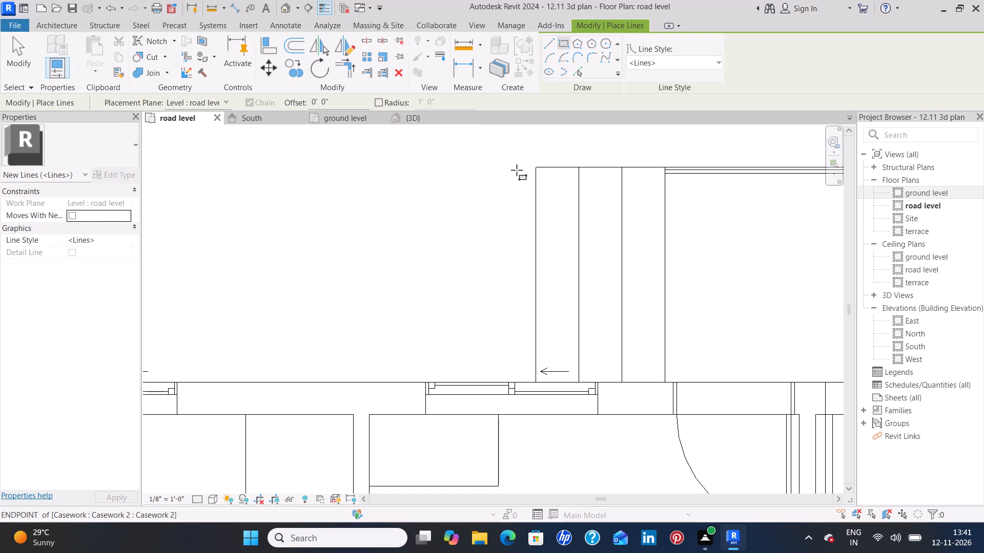
{"action": "left_click", "coordinate": [517, 168]}
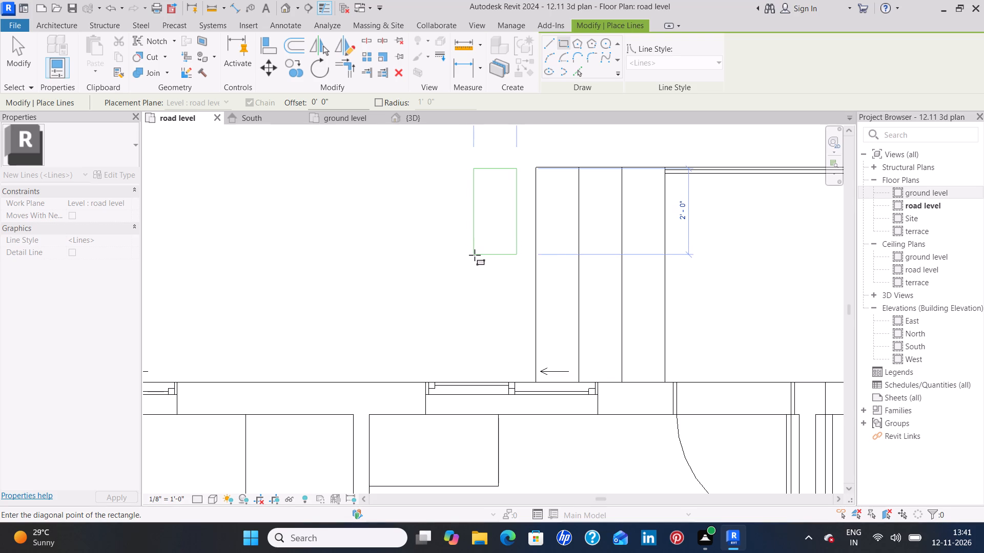
{"action": "scroll", "coordinate": [475, 255], "scroll_direction": "down", "scroll_amount": 5}
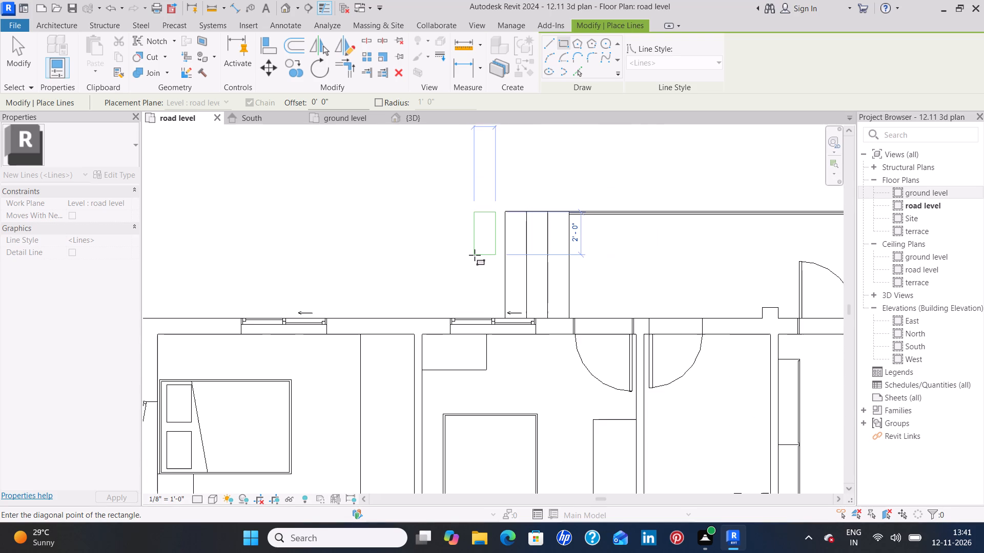
{"action": "scroll", "coordinate": [474, 254], "scroll_direction": "down", "scroll_amount": 1}
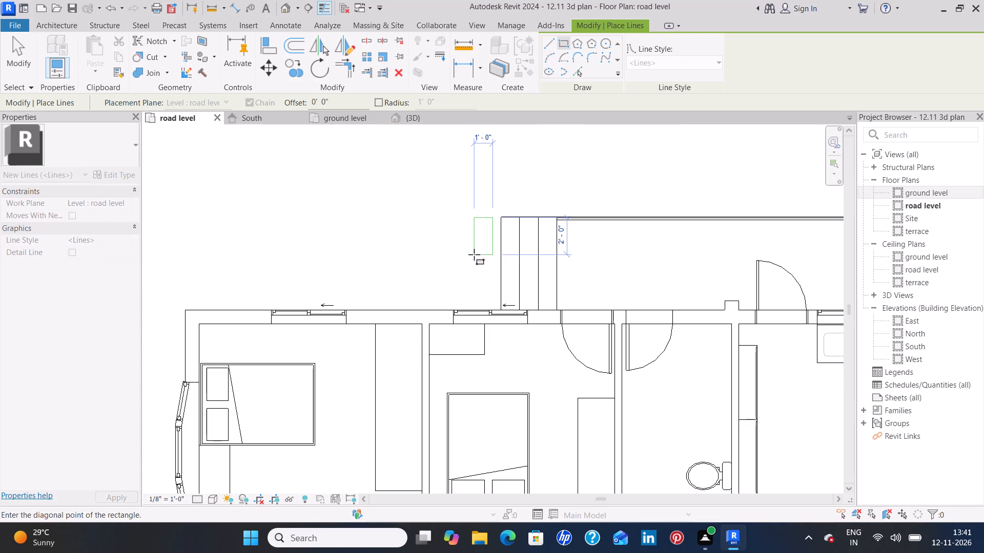
{"action": "left_click", "coordinate": [474, 254]}
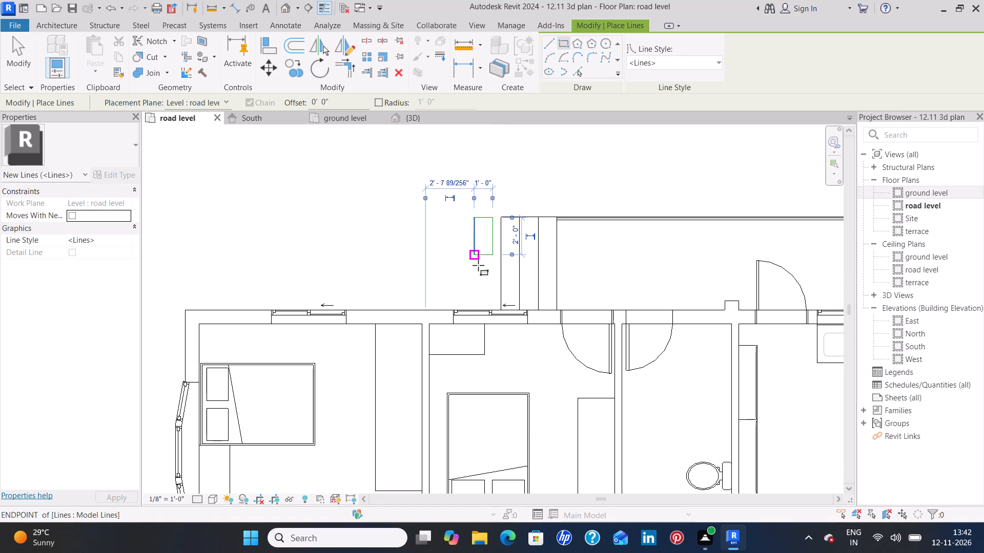
Draw a second model-line rectangle, 1' wide and about 2' long, between the first paving rectangle and the house's rear wall, aligned with the first.
{"action": "left_click", "coordinate": [475, 264]}
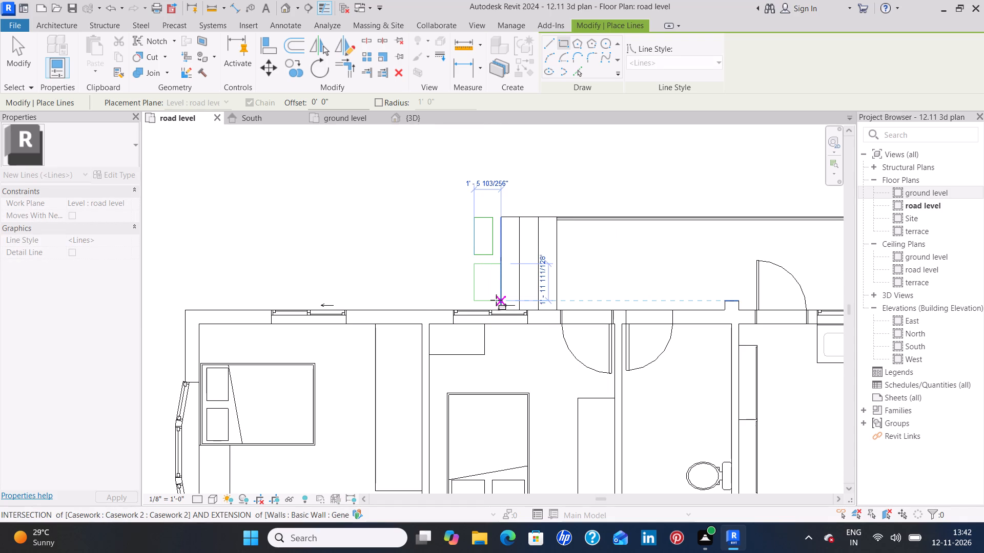
{"action": "scroll", "coordinate": [495, 300], "scroll_direction": "up", "scroll_amount": 8}
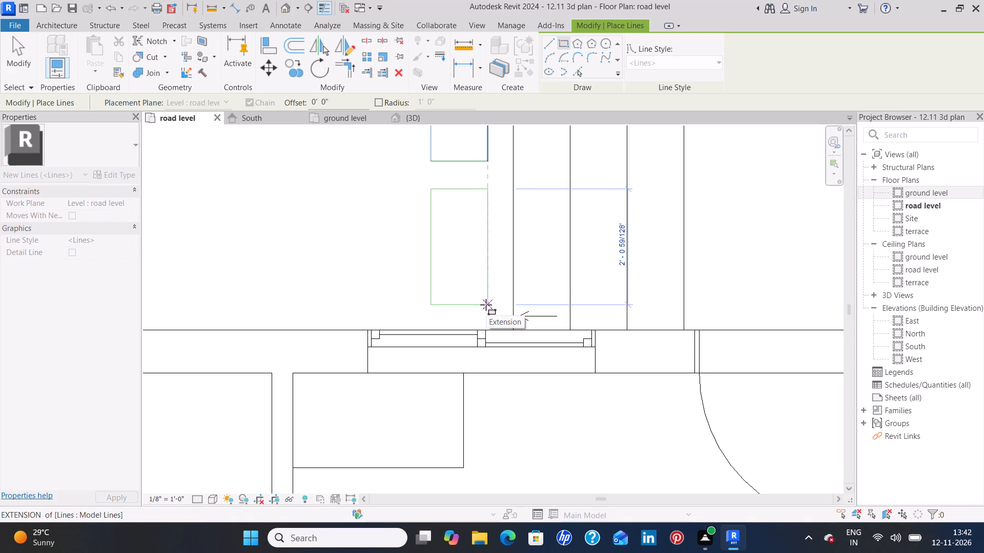
{"action": "left_click", "coordinate": [486, 305]}
{"action": "key", "text": "Escape"}
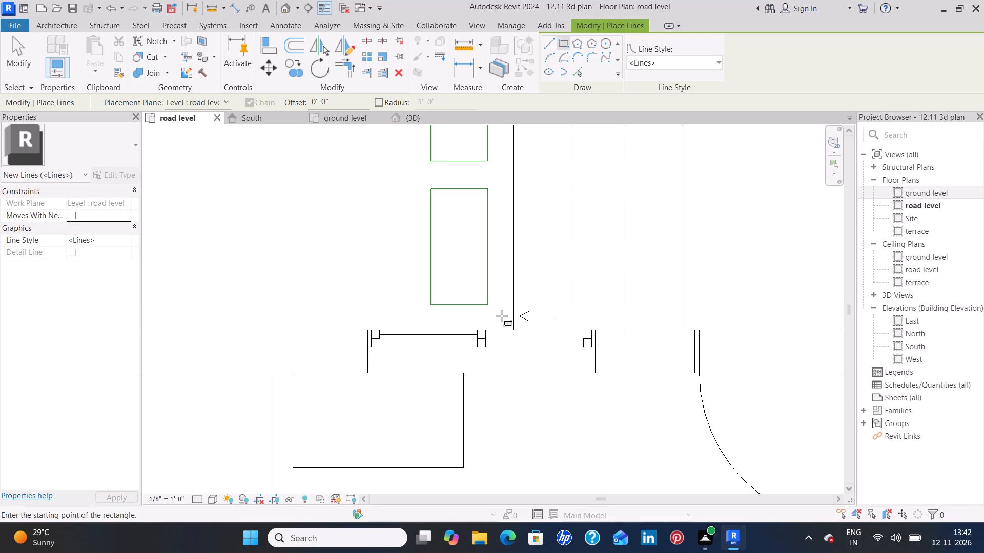
{"action": "key", "text": "Escape"}
Set the length of the second paving rectangle, nearest the house wall, to 2'.
{"action": "left_click", "coordinate": [487, 285]}
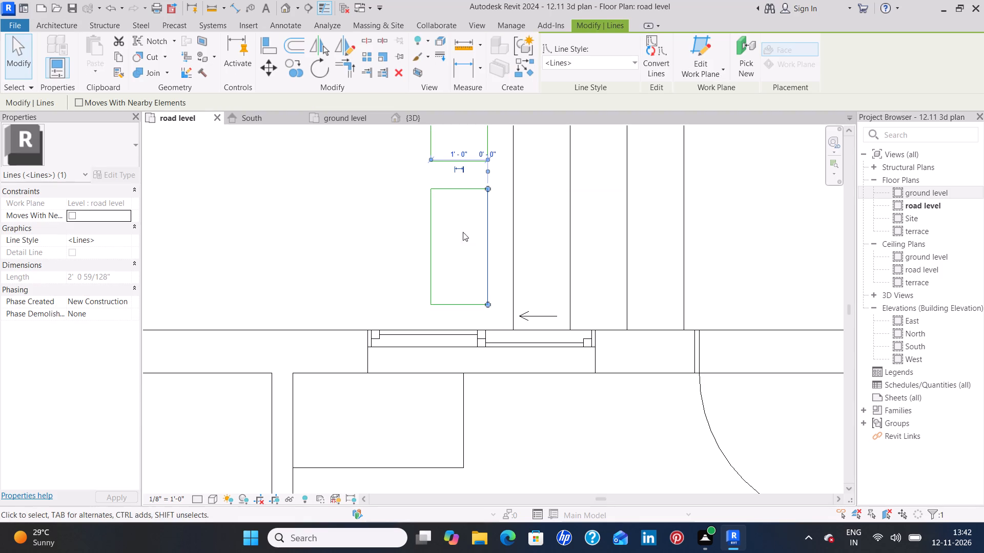
{"action": "left_click", "coordinate": [457, 302]}
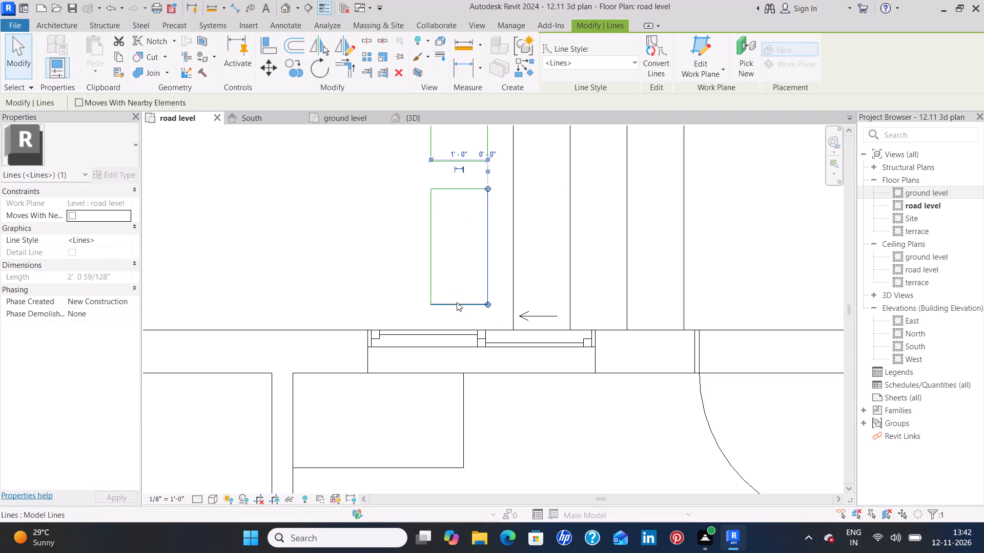
{"action": "left_click", "coordinate": [501, 268]}
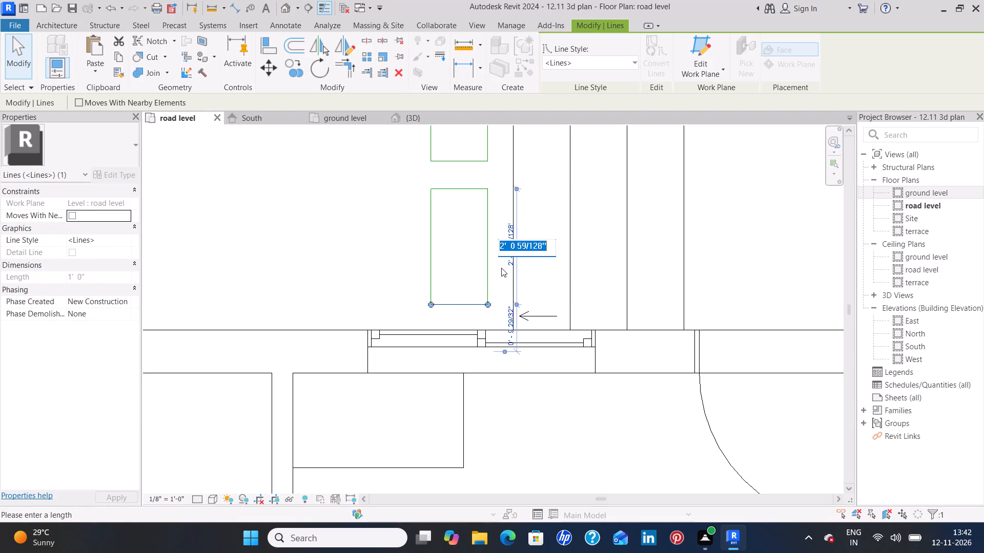
{"action": "key", "text": "BackSpace"}
{"action": "key", "text": "2"}
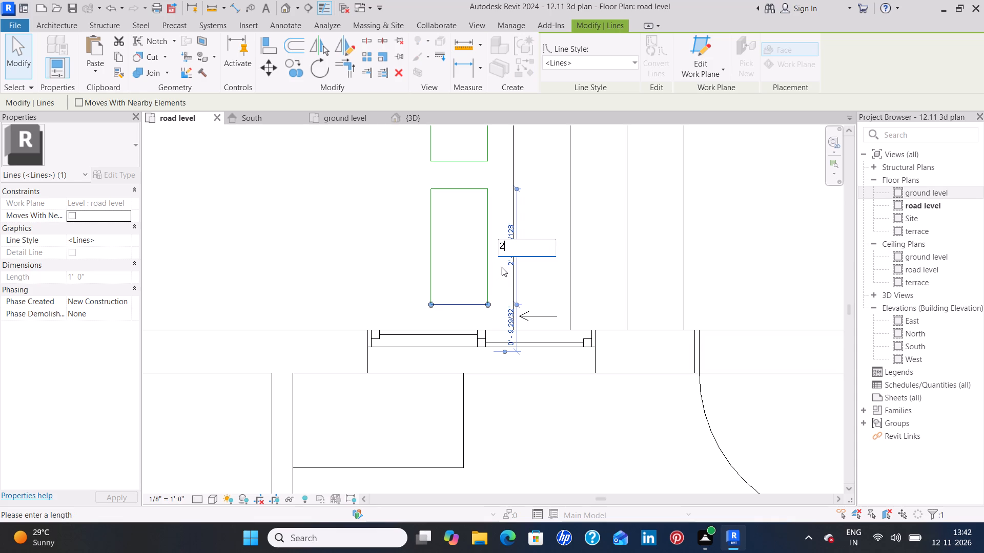
{"action": "key", "text": "apostrophe"}
{"action": "key", "text": "Return"}
{"action": "left_click", "coordinate": [365, 248]}
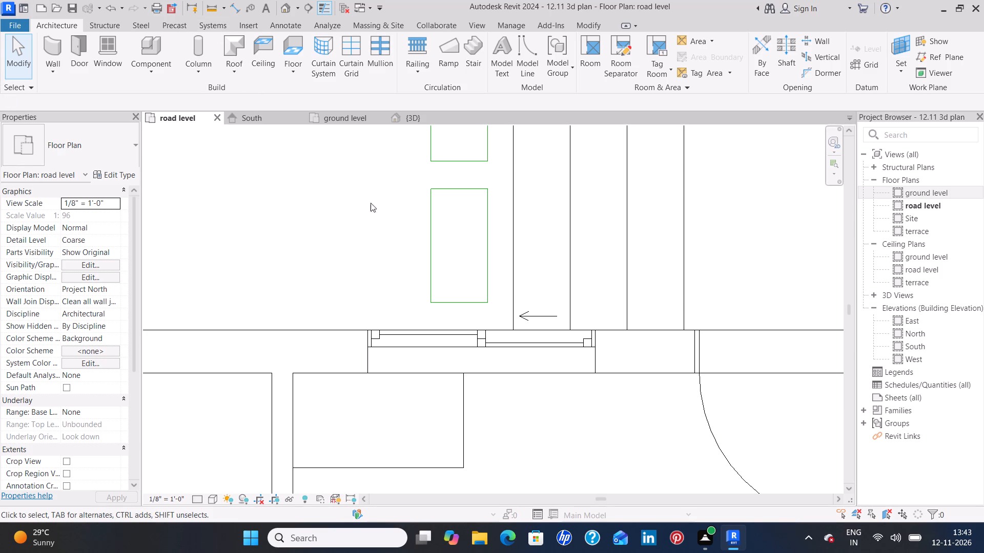
Compare the two drawn paving rectangles beside the washing-area steps with the stepping-stone layout in the reference image.
{"action": "scroll", "coordinate": [351, 246], "scroll_direction": "down", "scroll_amount": 2}
{"action": "middle_click_drag", "start_coordinate": [327, 237], "coordinate": [327, 248]}
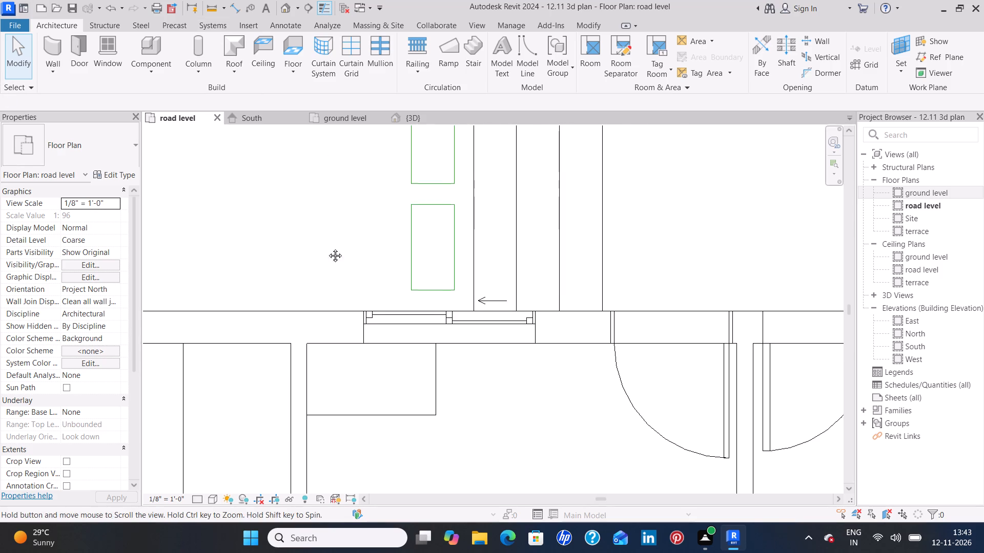
{"action": "middle_click_drag", "start_coordinate": [327, 248], "coordinate": [354, 303]}
{"action": "scroll", "coordinate": [353, 307], "scroll_direction": "down", "scroll_amount": 1}
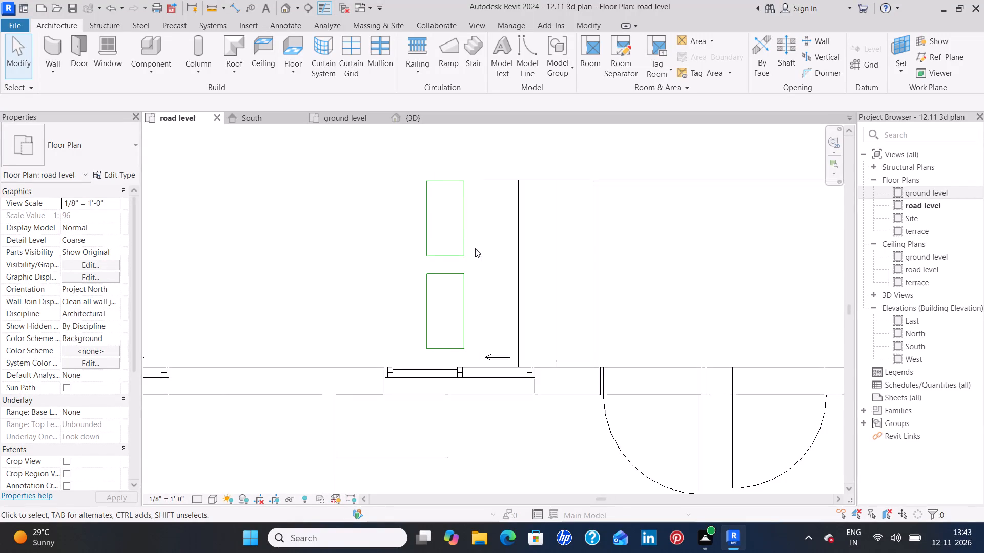
{"action": "left_click_drag", "start_coordinate": [468, 263], "coordinate": [444, 175]}
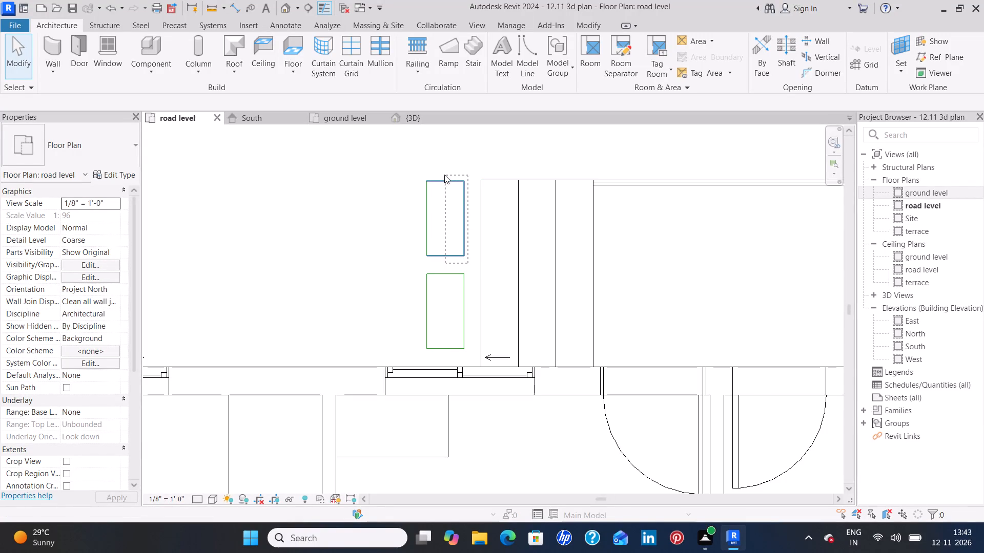
{"action": "left_click_drag", "start_coordinate": [444, 175], "coordinate": [411, 177]}
{"action": "scroll", "coordinate": [306, 232], "scroll_direction": "down", "scroll_amount": 11}
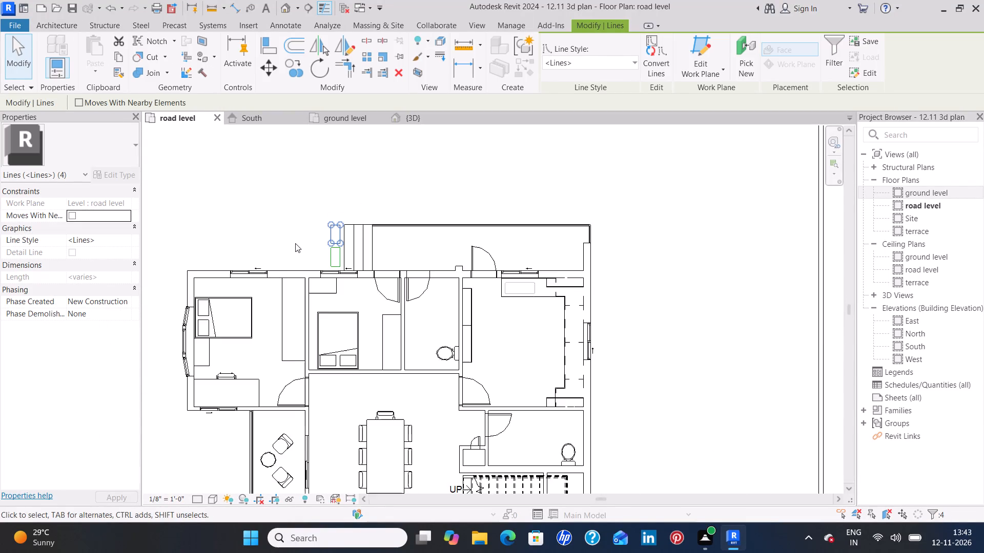
{"action": "middle_click_drag", "start_coordinate": [276, 248], "coordinate": [502, 248]}
{"action": "scroll", "coordinate": [415, 251], "scroll_direction": "down", "scroll_amount": 4}
{"action": "middle_click_drag", "start_coordinate": [294, 259], "coordinate": [301, 257]}
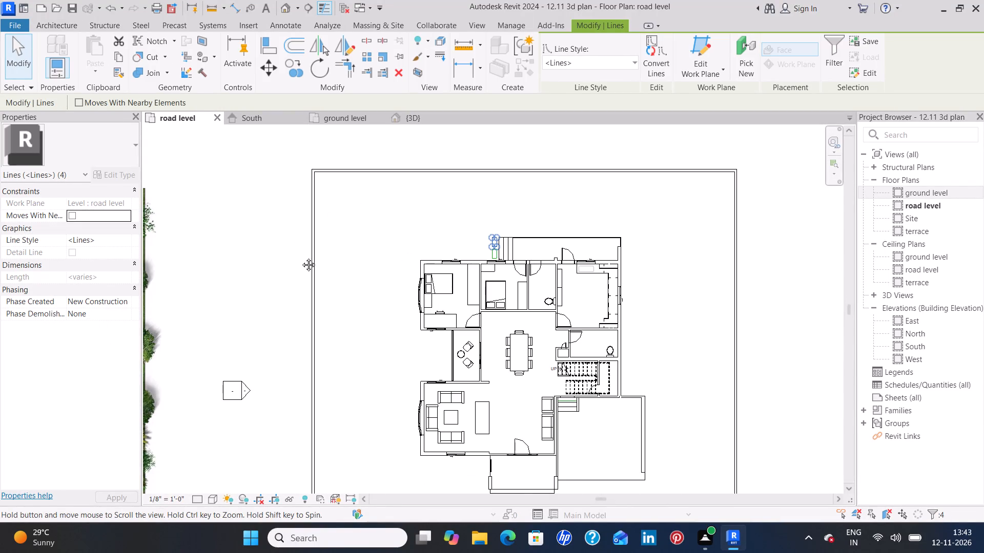
{"action": "middle_click_drag", "start_coordinate": [301, 257], "coordinate": [464, 219]}
{"action": "middle_click_drag", "start_coordinate": [241, 251], "coordinate": [398, 260]}
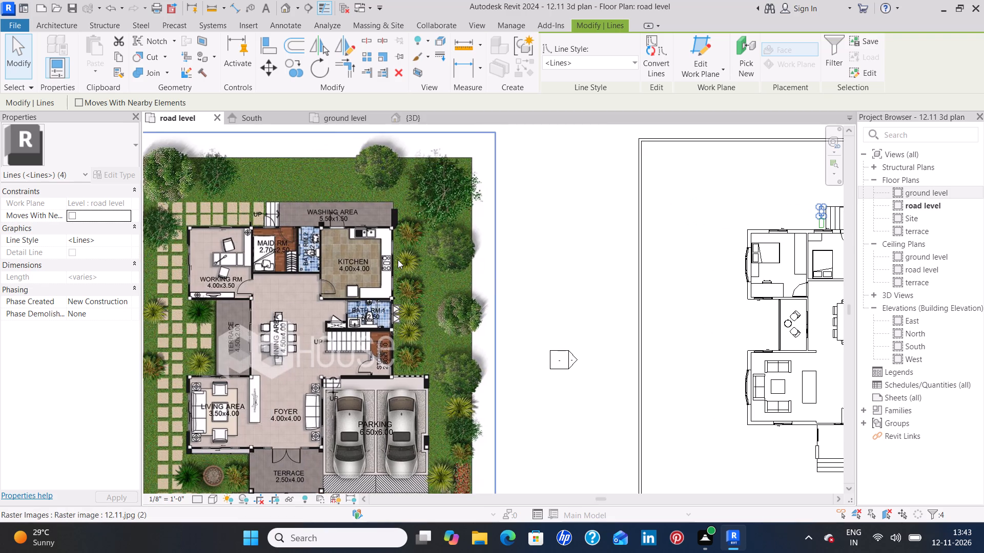
{"action": "middle_click_drag", "start_coordinate": [540, 239], "coordinate": [314, 256]}
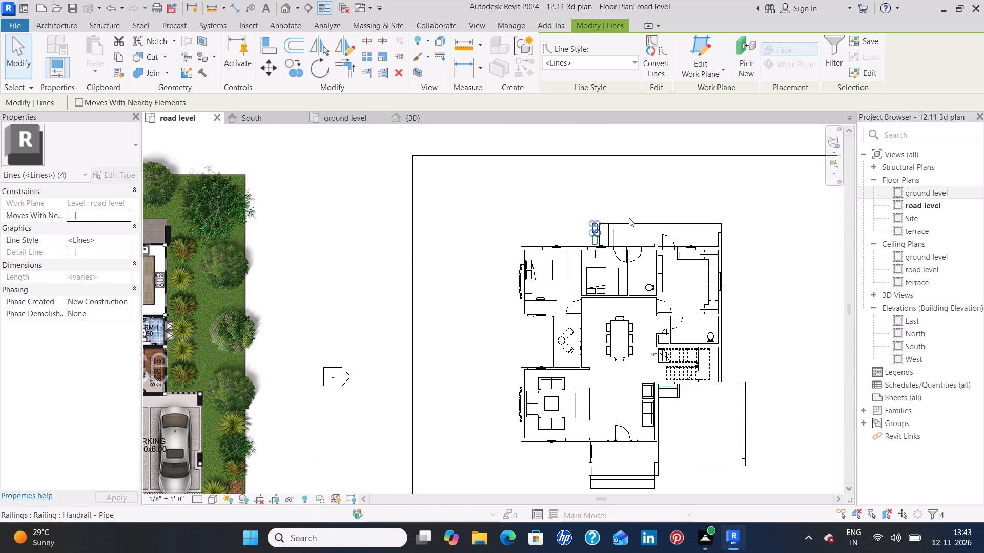
{"action": "middle_click_drag", "start_coordinate": [599, 212], "coordinate": [507, 234]}
{"action": "scroll", "coordinate": [515, 246], "scroll_direction": "up", "scroll_amount": 9}
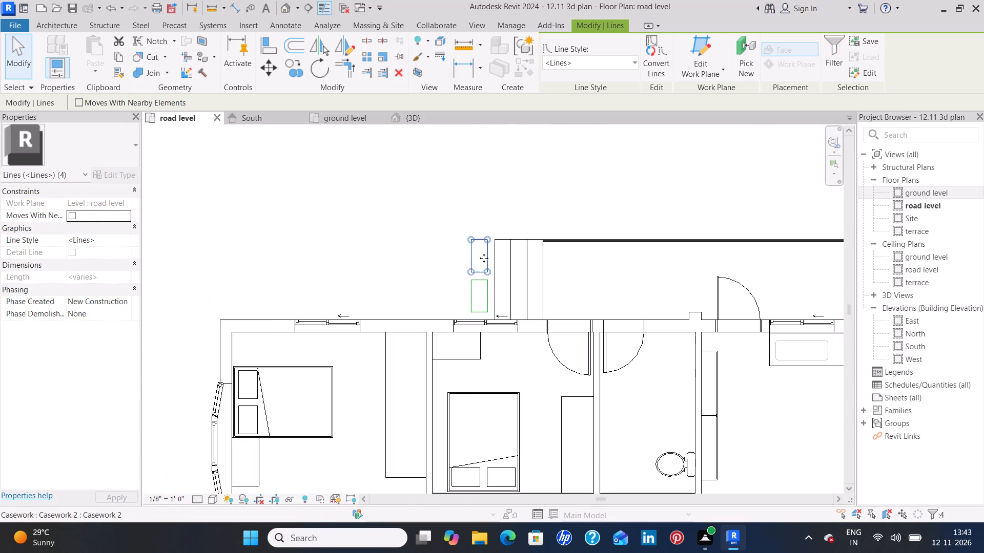
{"action": "scroll", "coordinate": [465, 264], "scroll_direction": "up", "scroll_amount": 5}
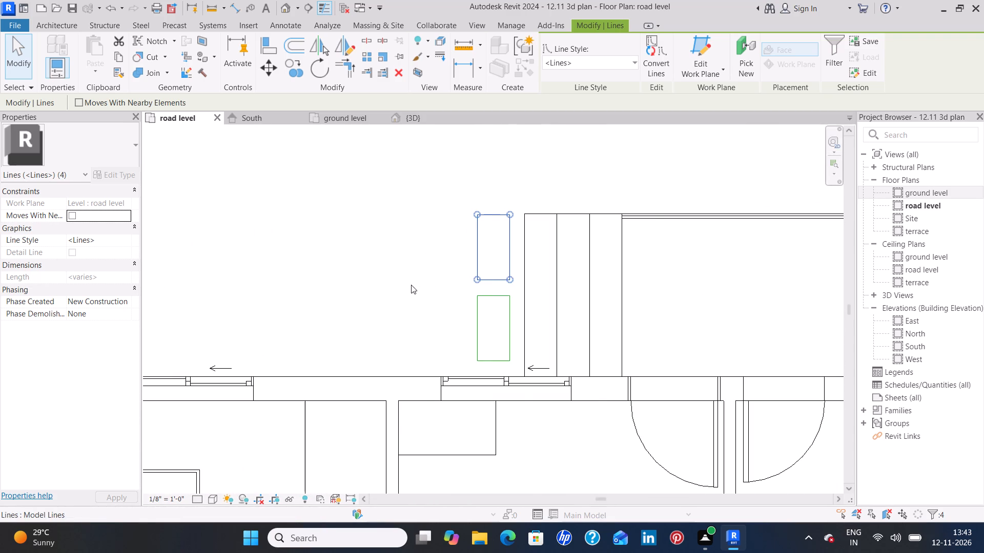
{"action": "scroll", "coordinate": [402, 270], "scroll_direction": "up", "scroll_amount": 4}
{"action": "middle_click_drag", "start_coordinate": [404, 264], "coordinate": [358, 275]}
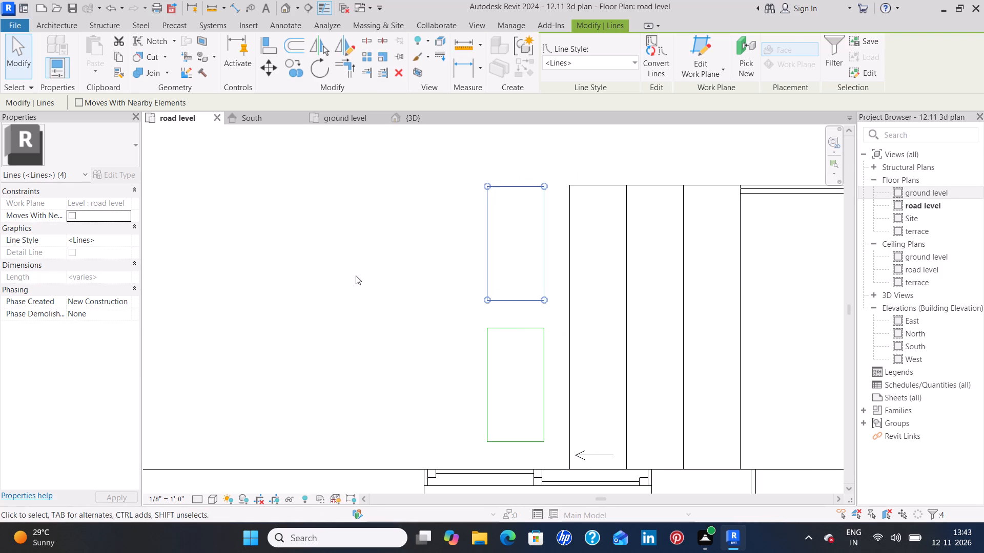
{"action": "left_click", "coordinate": [352, 275]}
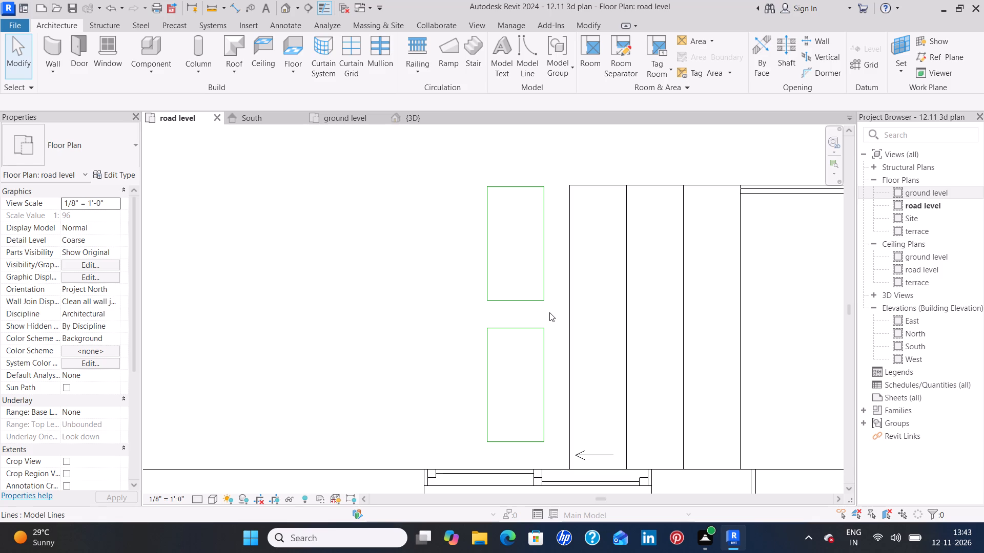
Widen the first paving rectangle by moving its long edge farthest from the washing-area steps 6" outward.
{"action": "middle_click_drag", "start_coordinate": [549, 256], "coordinate": [534, 261]}
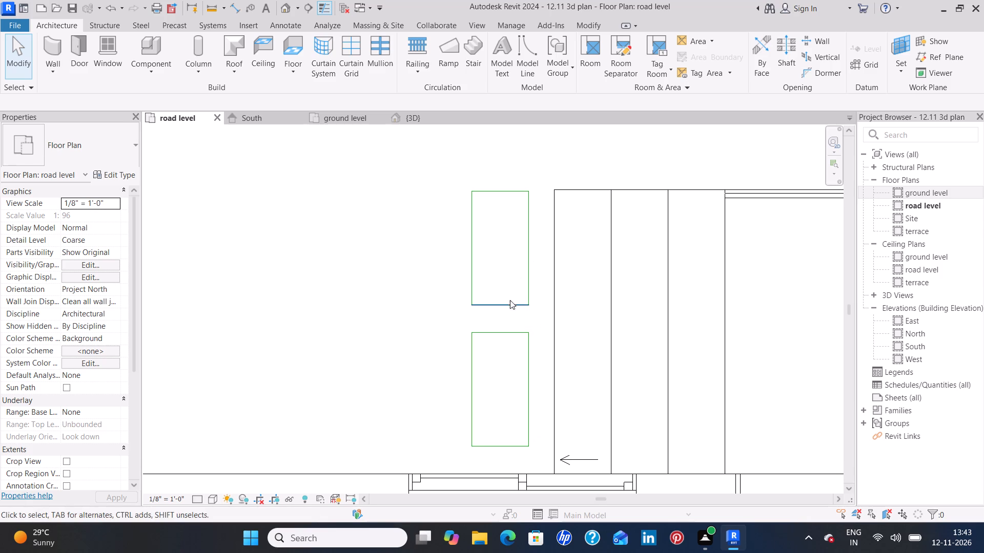
{"action": "left_click", "coordinate": [507, 304]}
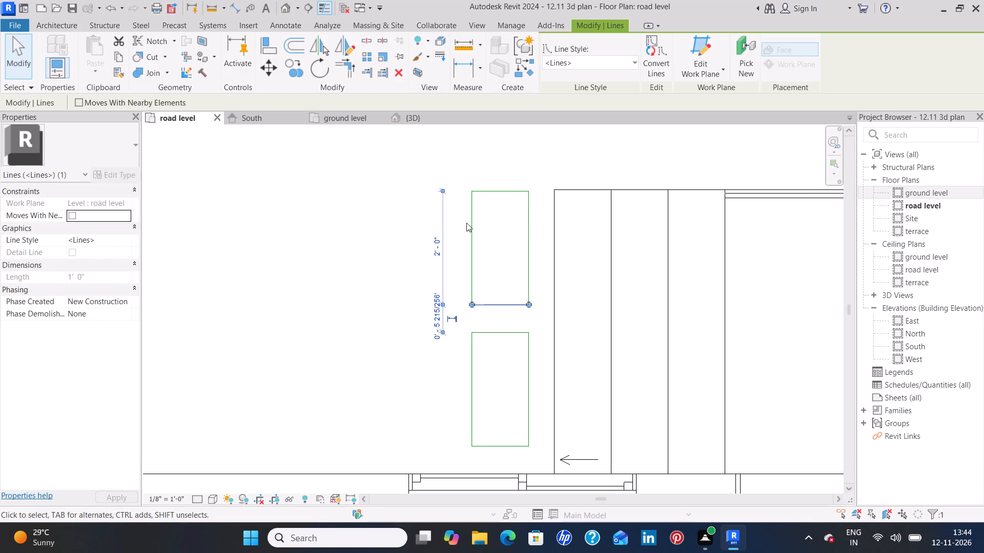
{"action": "left_click", "coordinate": [475, 227]}
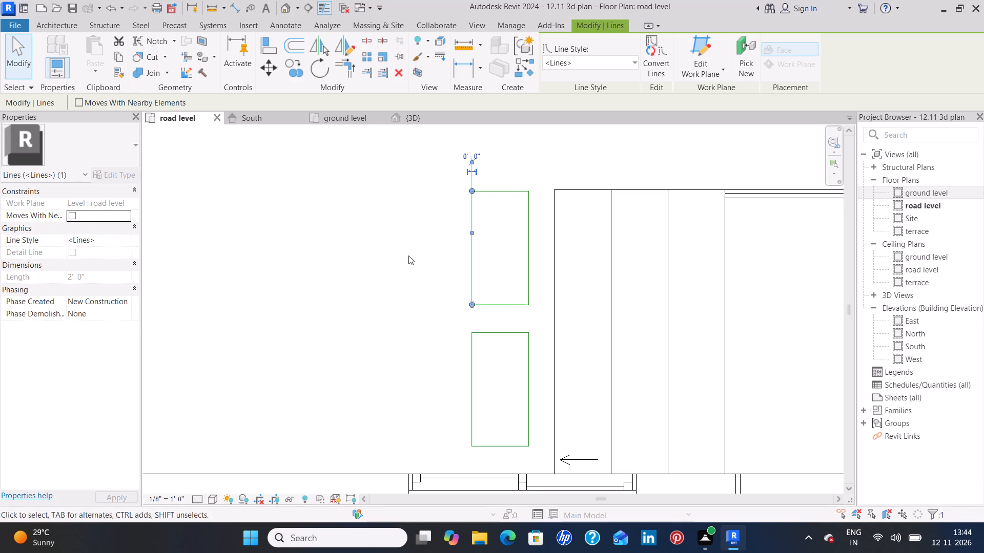
{"action": "left_click", "coordinate": [463, 153]}
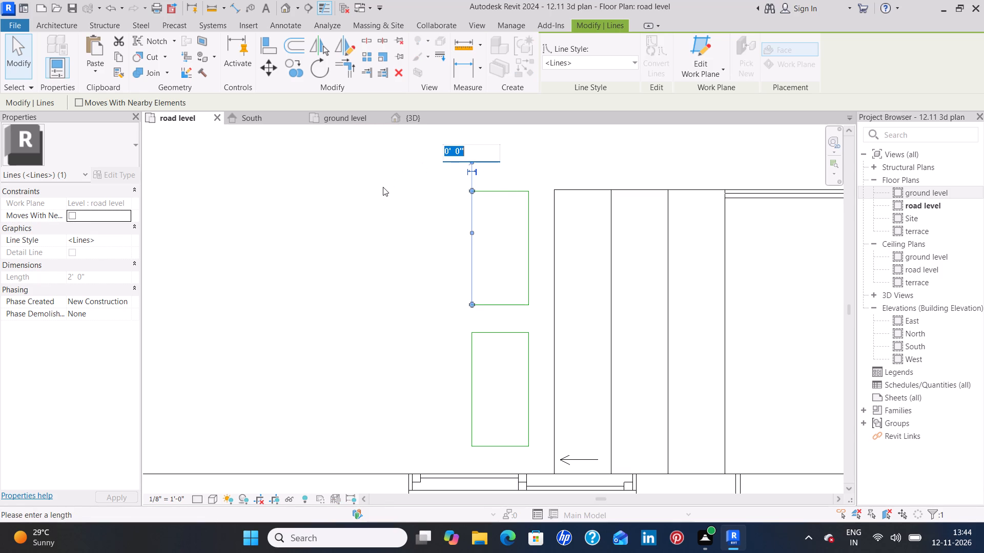
{"action": "key", "text": "BackSpace"}
{"action": "key", "text": "1"}
{"action": "key", "text": "BackSpace"}
{"action": "key", "text": "6"}
{"action": "key", "text": "shift+quotedbl"}
{"action": "key", "text": "Return"}
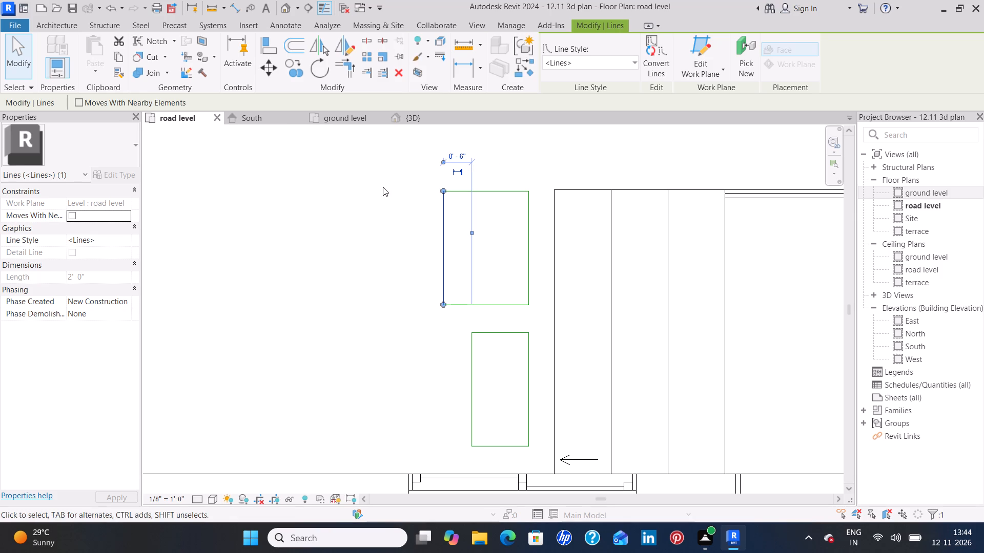
{"action": "left_click", "coordinate": [363, 211]}
Set the width of the paving rectangle nearest the house wall to 1'6", extending it away from the steps.
{"action": "left_click", "coordinate": [478, 361]}
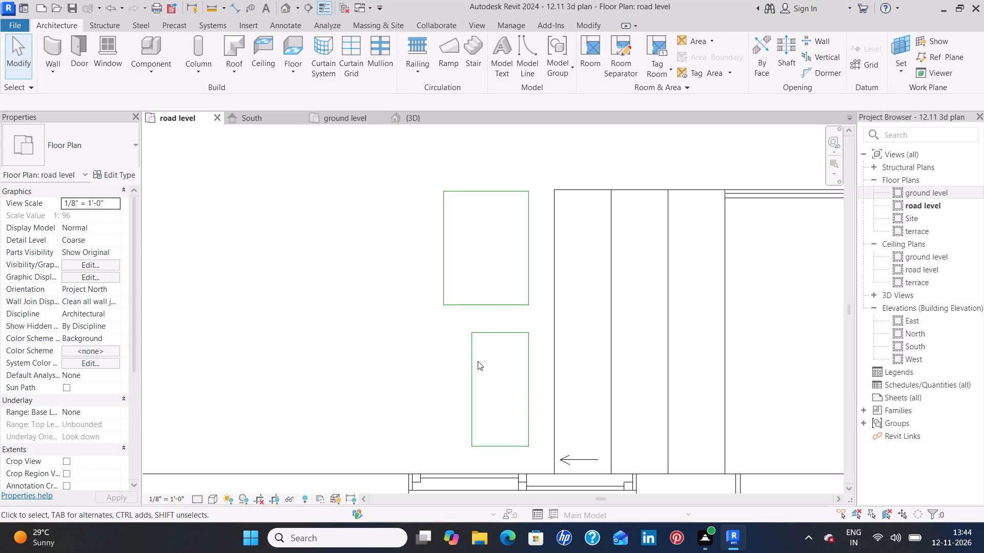
{"action": "left_click", "coordinate": [474, 365]}
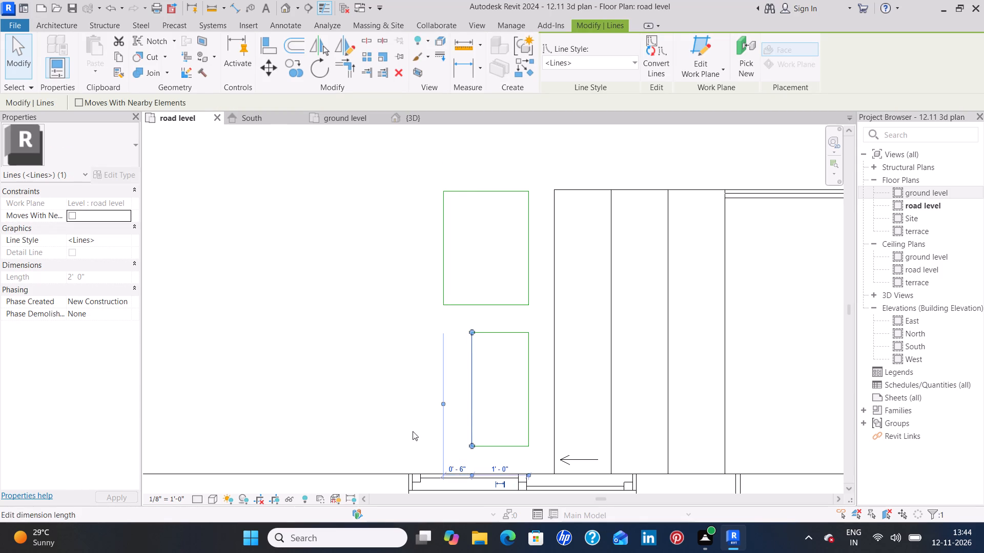
{"action": "left_click", "coordinate": [505, 467]}
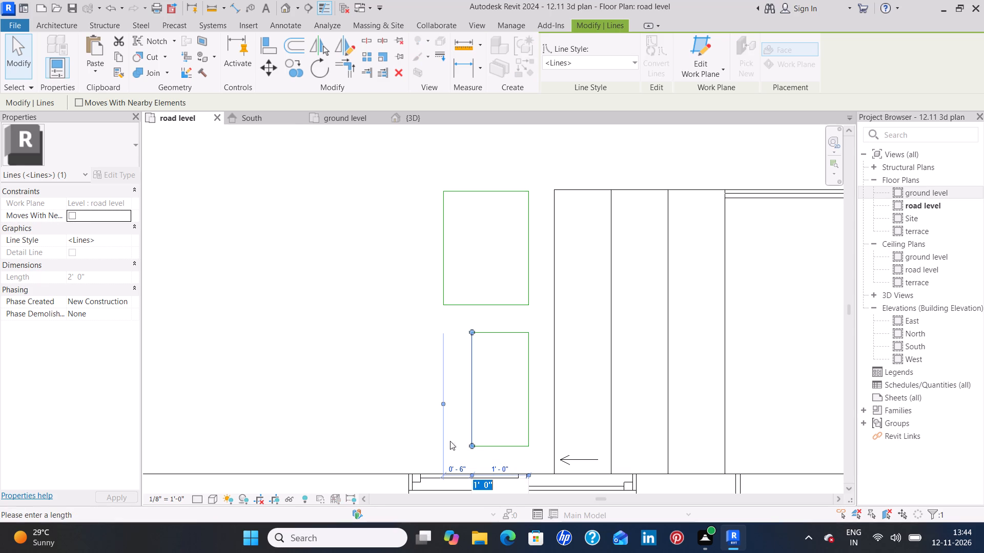
{"action": "key", "text": "BackSpace"}
{"action": "left_click", "coordinate": [501, 467]}
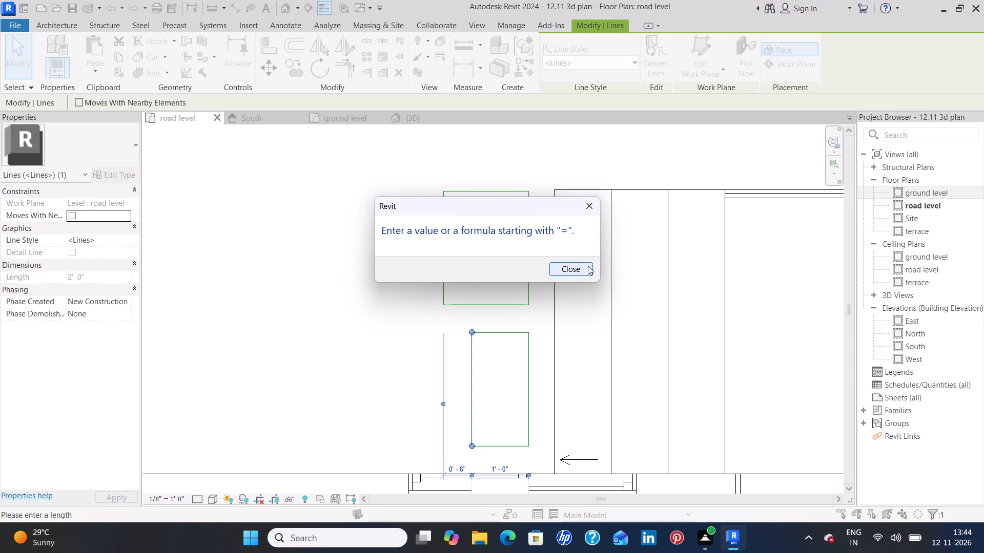
{"action": "left_click", "coordinate": [588, 266]}
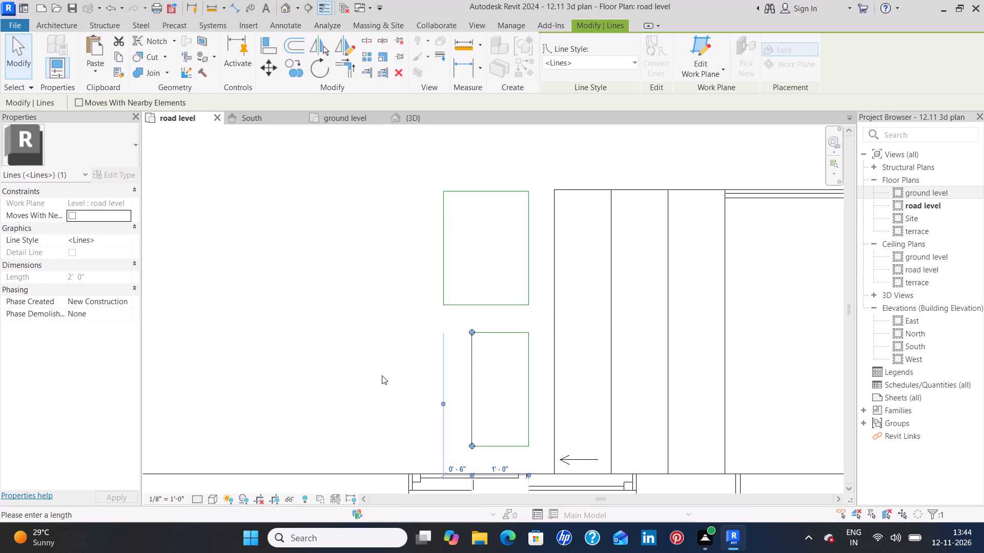
{"action": "key", "text": "1"}
{"action": "type", "text": "'6"}
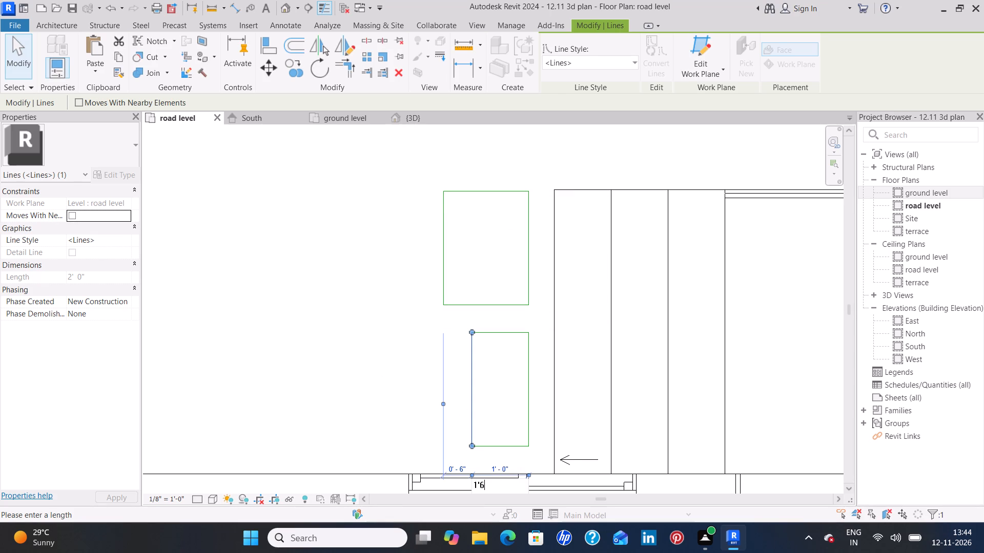
{"action": "key", "text": "shift+quotedbl"}
{"action": "key", "text": "Return"}
{"action": "left_click", "coordinate": [377, 370]}
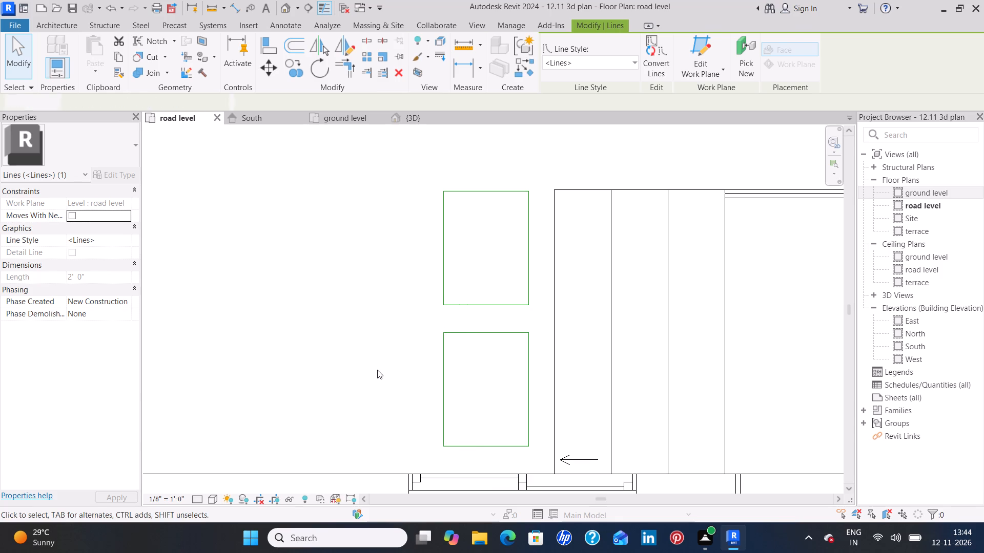
Copy the pair of paving rectangles twice along the house wall, about 2'-3 5/8" away from the steps, and a further 1'-11".
{"action": "scroll", "coordinate": [377, 357], "scroll_direction": "down", "scroll_amount": 14}
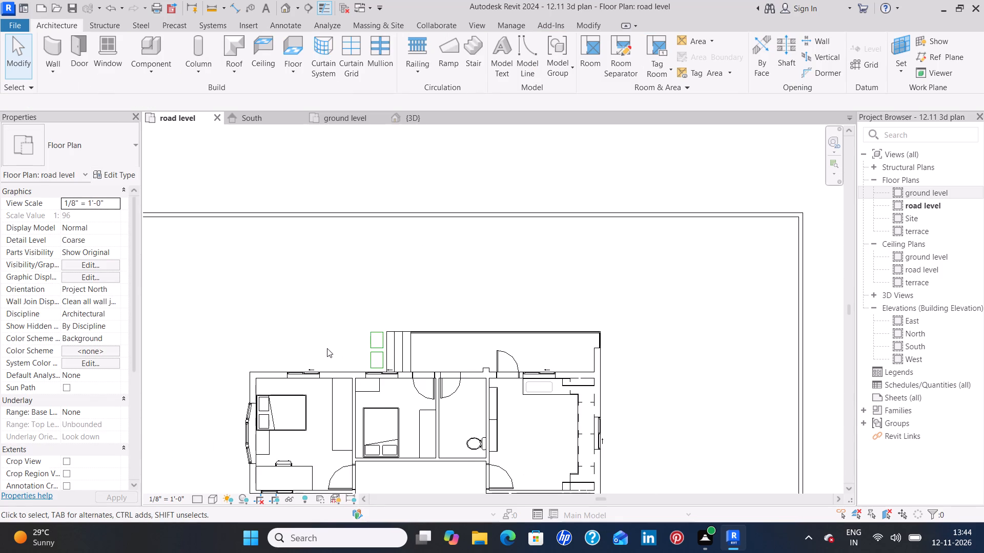
{"action": "middle_click_drag", "start_coordinate": [327, 348], "coordinate": [508, 340]}
{"action": "scroll", "coordinate": [518, 343], "scroll_direction": "up", "scroll_amount": 9}
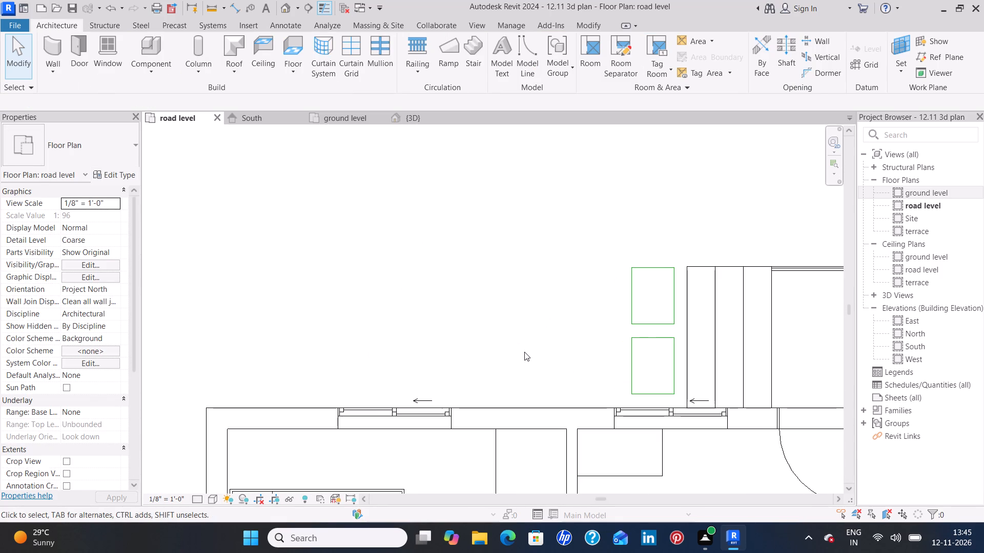
{"action": "middle_click_drag", "start_coordinate": [512, 351], "coordinate": [387, 346]}
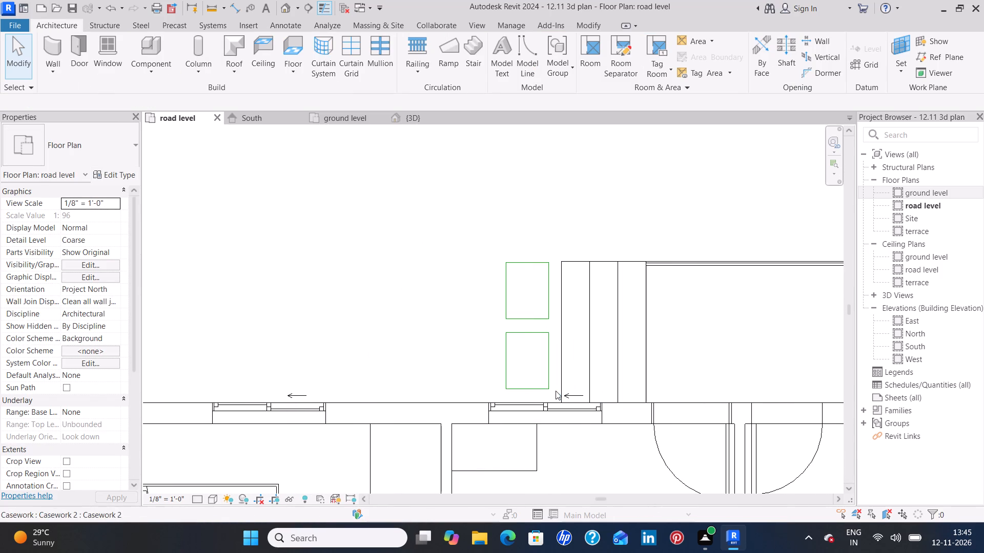
{"action": "left_click_drag", "start_coordinate": [553, 391], "coordinate": [553, 323]}
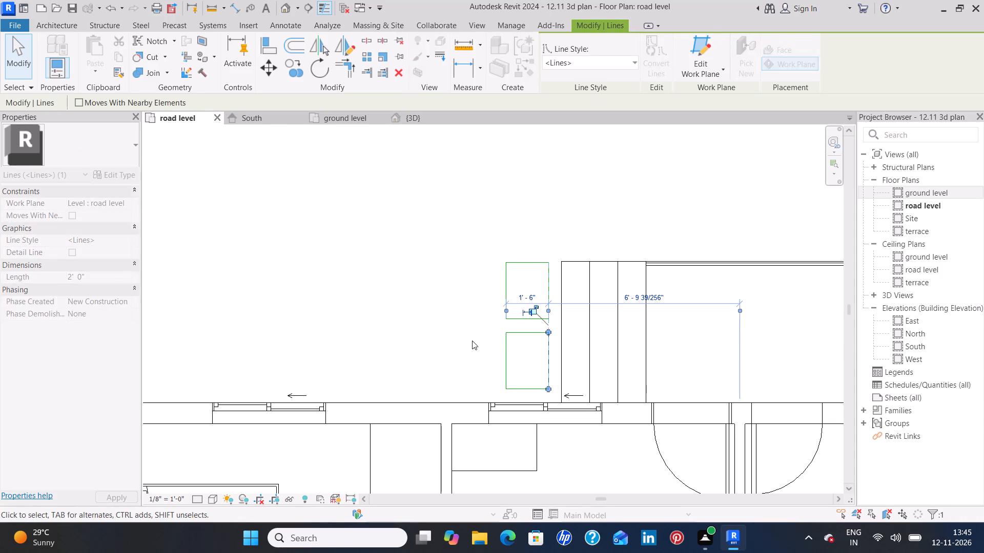
{"action": "left_click", "coordinate": [465, 340]}
{"action": "left_click_drag", "start_coordinate": [488, 247], "coordinate": [508, 258]}
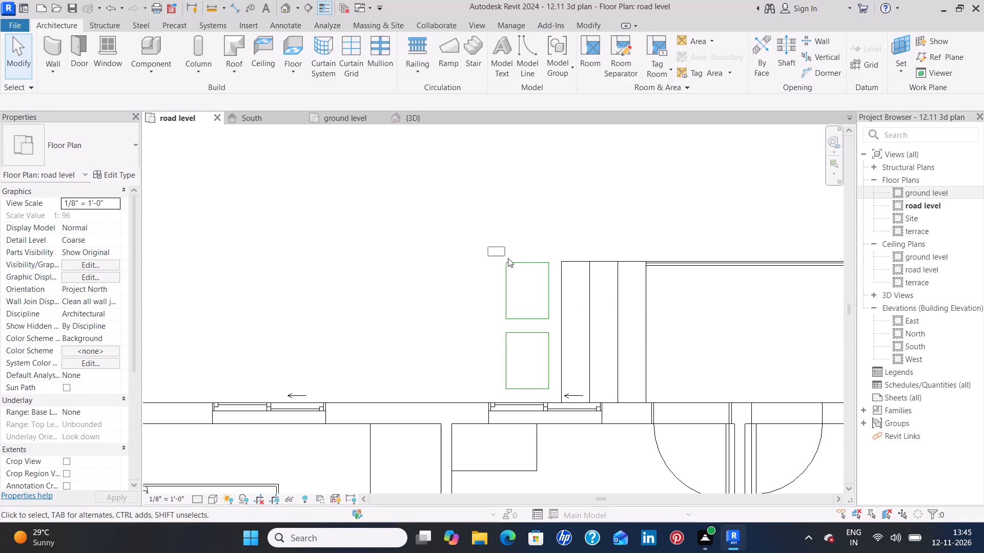
{"action": "left_click_drag", "start_coordinate": [508, 258], "coordinate": [557, 394]}
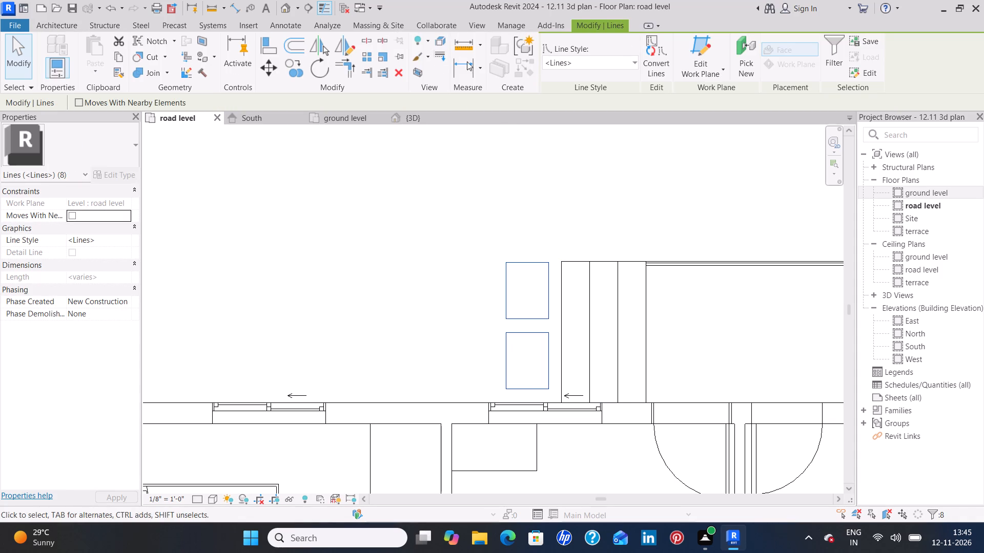
{"action": "left_click", "coordinate": [294, 75]}
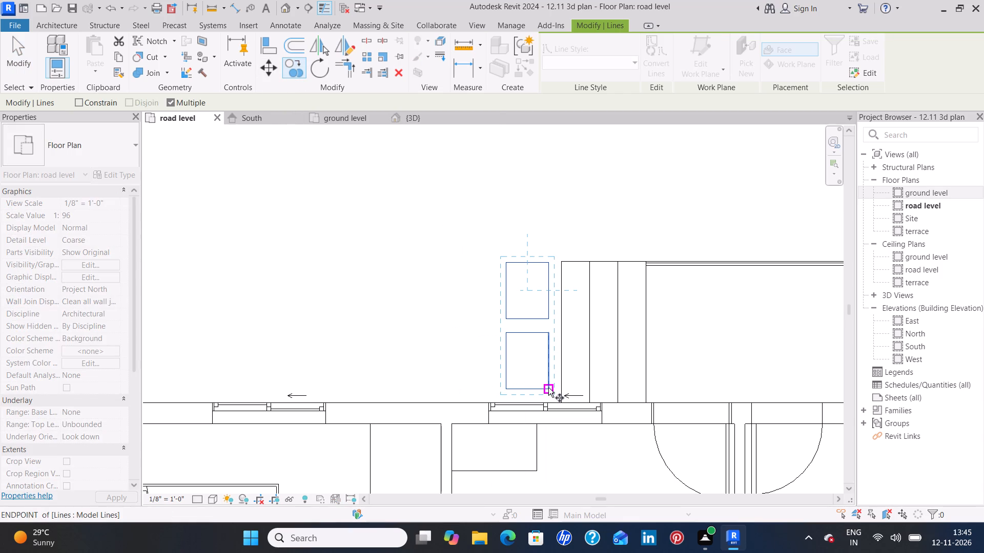
{"action": "left_click", "coordinate": [503, 384]}
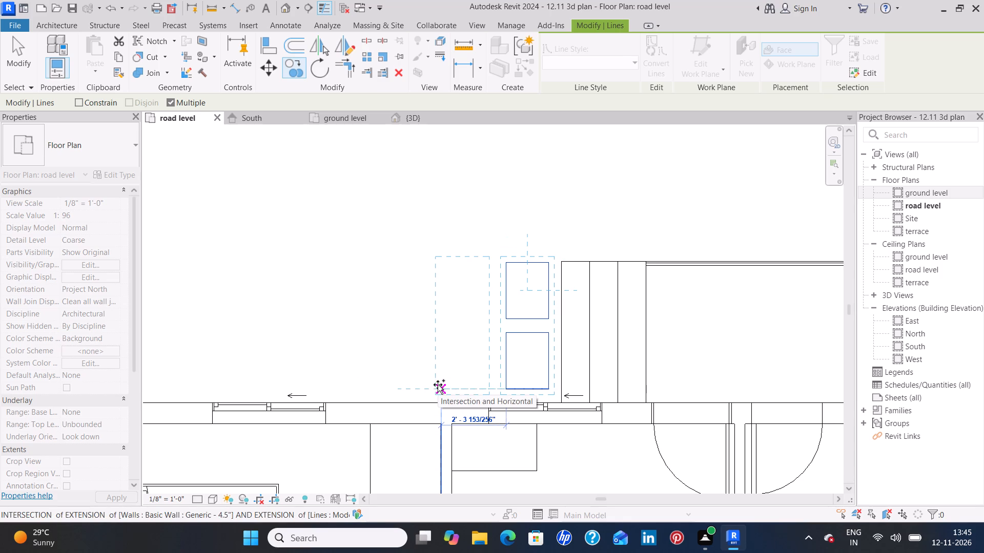
{"action": "left_click", "coordinate": [438, 385]}
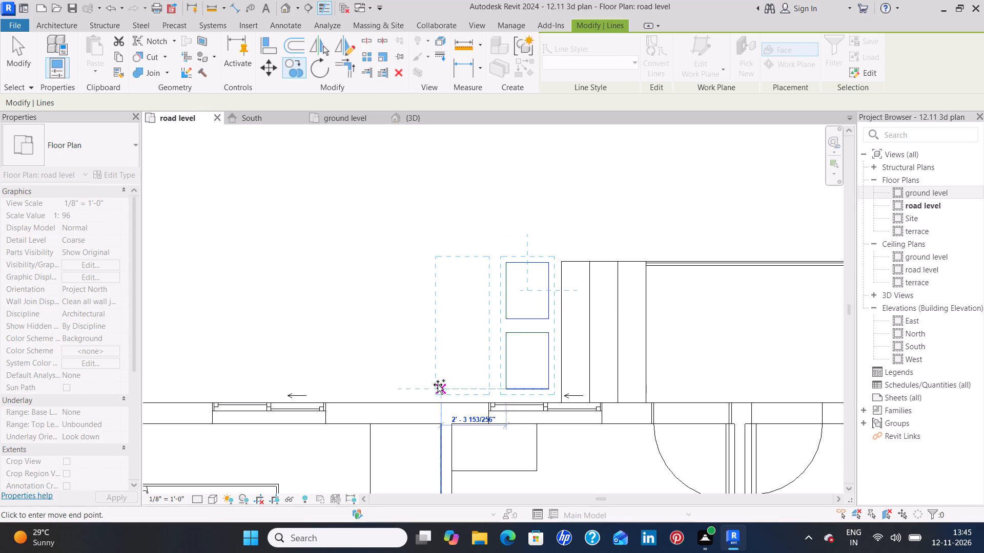
{"action": "left_click", "coordinate": [386, 384]}
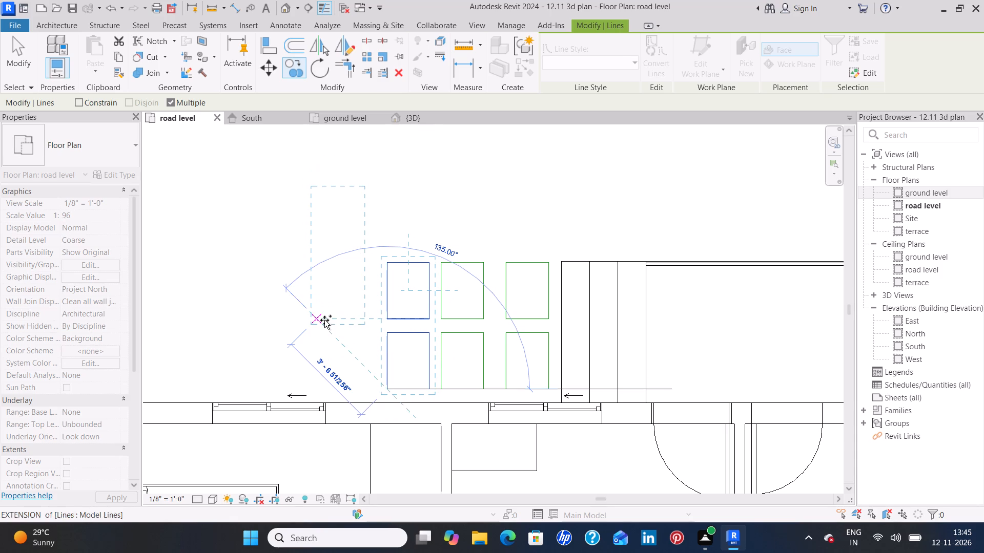
{"action": "key", "text": "Escape"}
{"action": "key", "text": "Escape"}
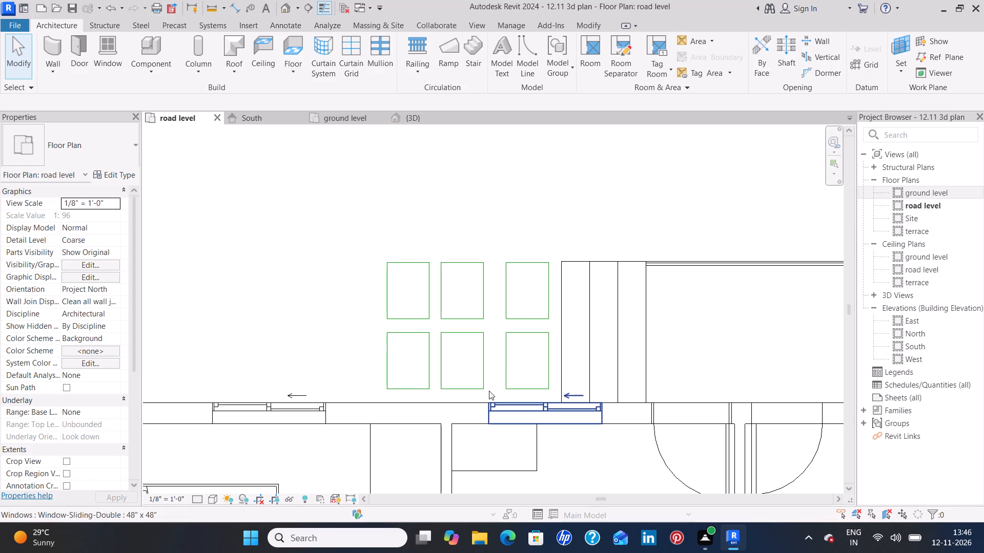
Copy the four new paving rectangles three times farther along the house wall, at successive offsets of 4'-6", 4'-4" and 4'-7".
{"action": "left_click_drag", "start_coordinate": [375, 226], "coordinate": [380, 234]}
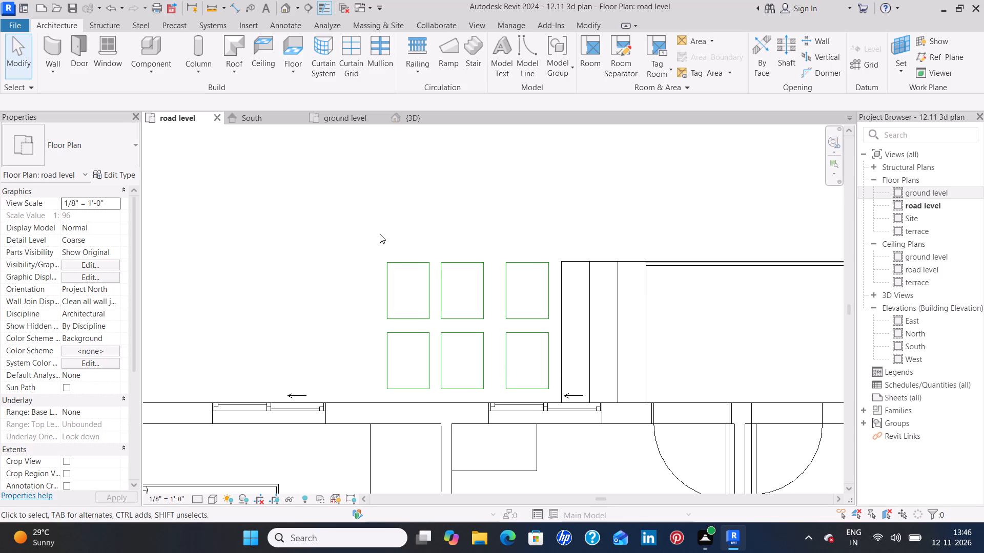
{"action": "left_click_drag", "start_coordinate": [380, 234], "coordinate": [490, 364]}
{"action": "left_click_drag", "start_coordinate": [492, 373], "coordinate": [495, 385]}
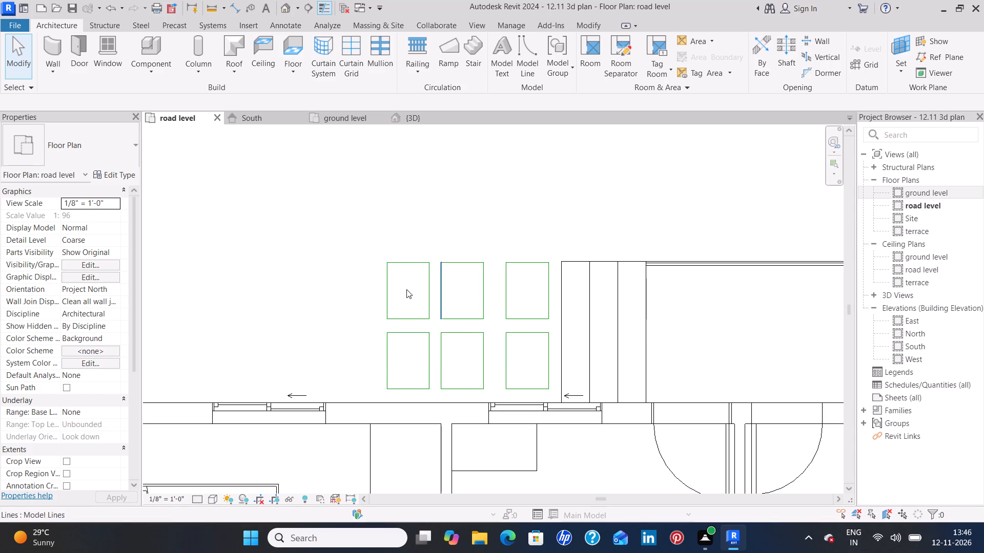
{"action": "left_click_drag", "start_coordinate": [371, 239], "coordinate": [459, 357]}
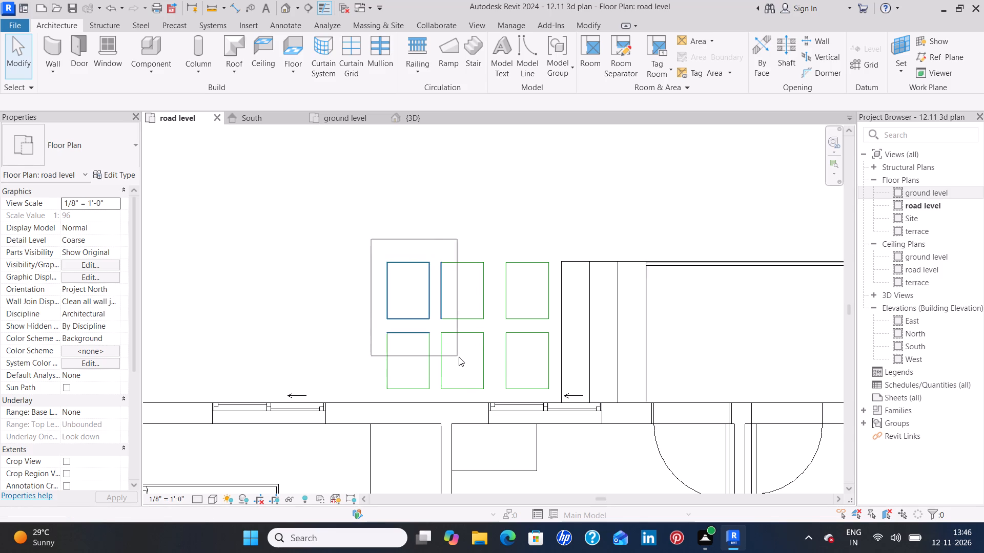
{"action": "left_click_drag", "start_coordinate": [459, 357], "coordinate": [495, 398]}
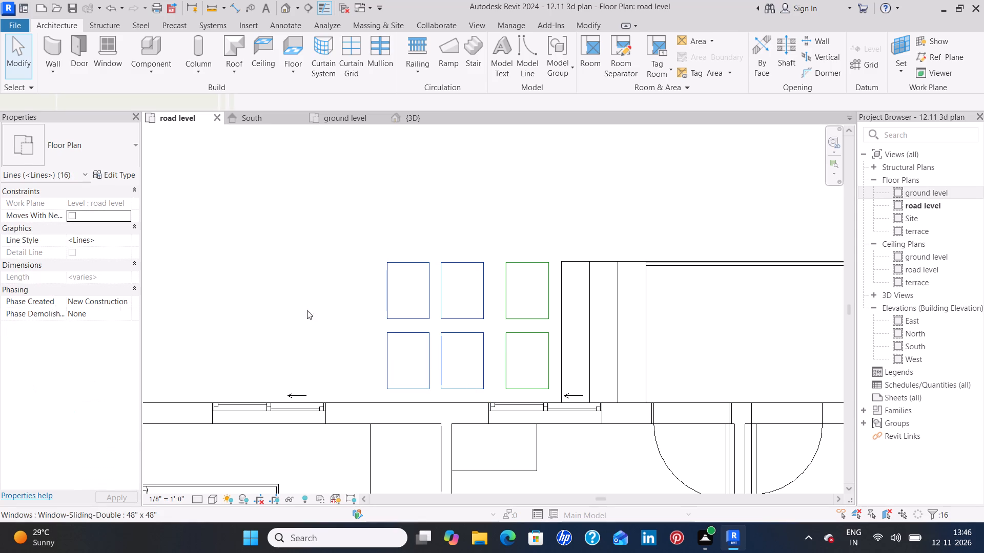
{"action": "middle_click_drag", "start_coordinate": [304, 300], "coordinate": [423, 294]}
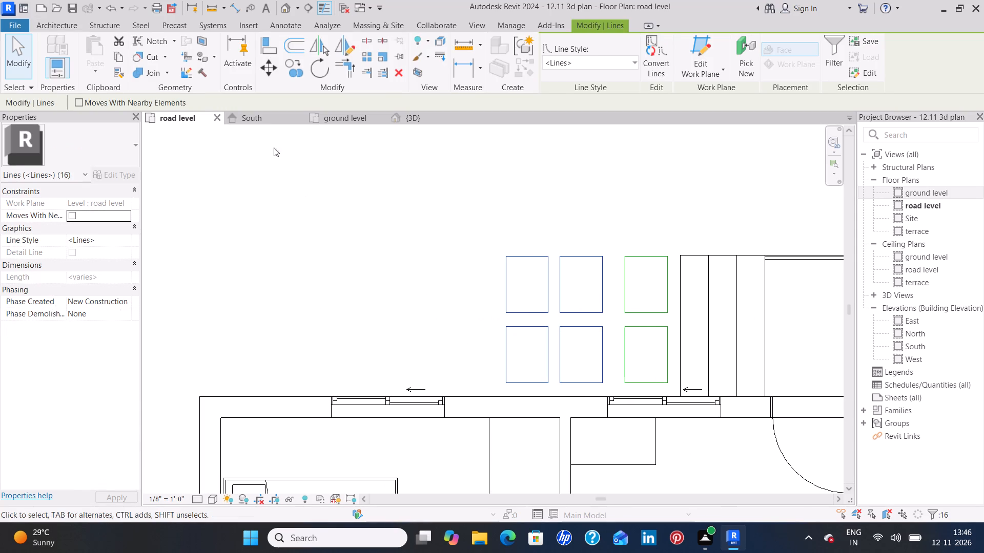
{"action": "left_click", "coordinate": [290, 75]}
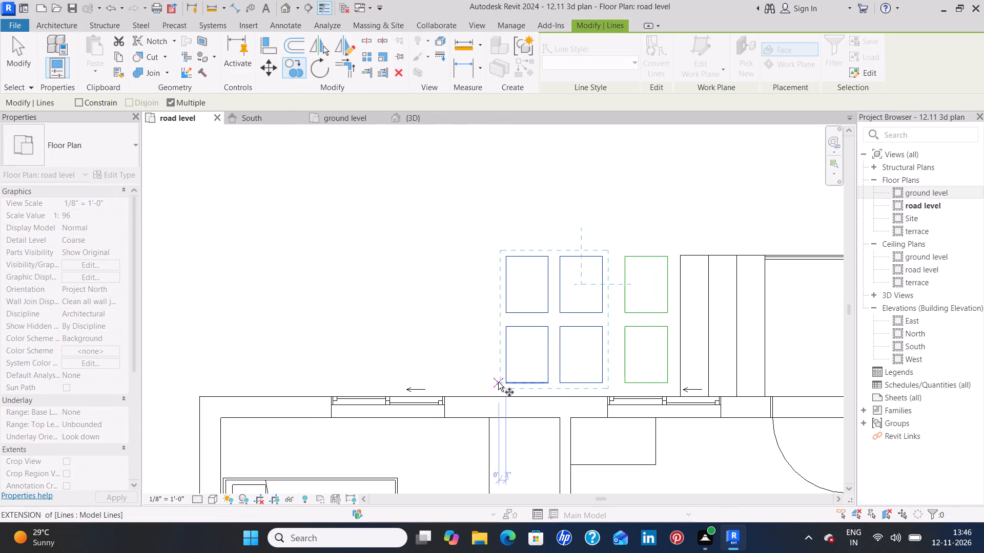
{"action": "left_click", "coordinate": [603, 384]}
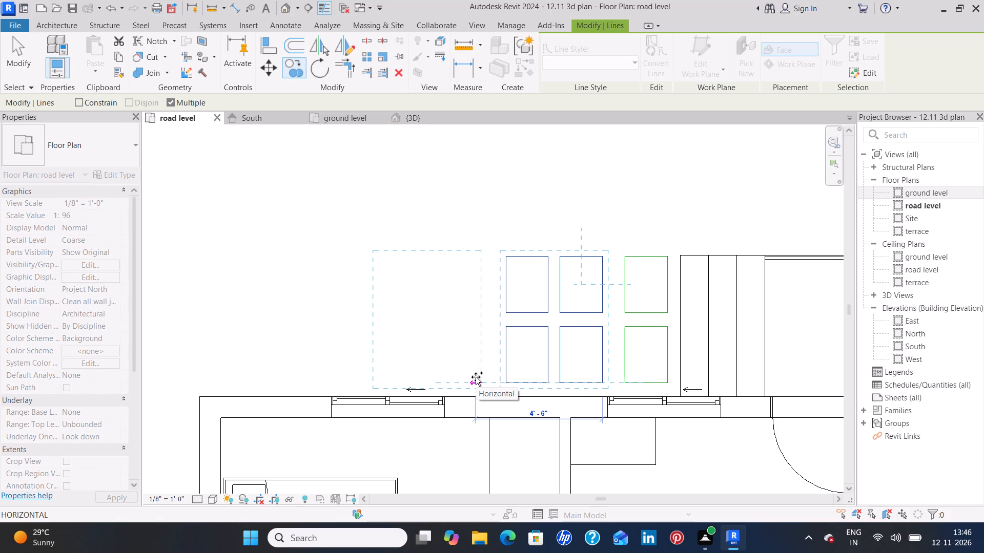
{"action": "left_click", "coordinate": [476, 377]}
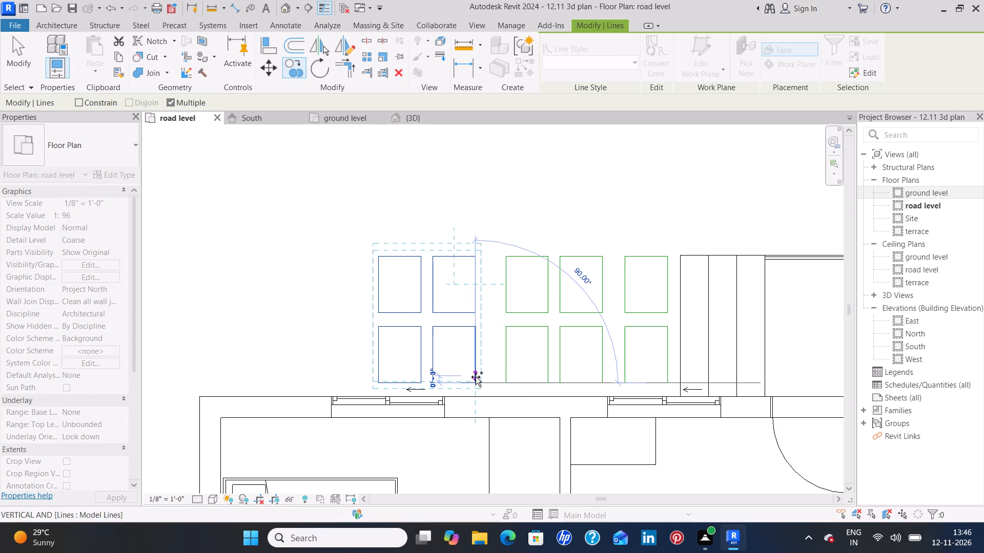
{"action": "left_click", "coordinate": [351, 381]}
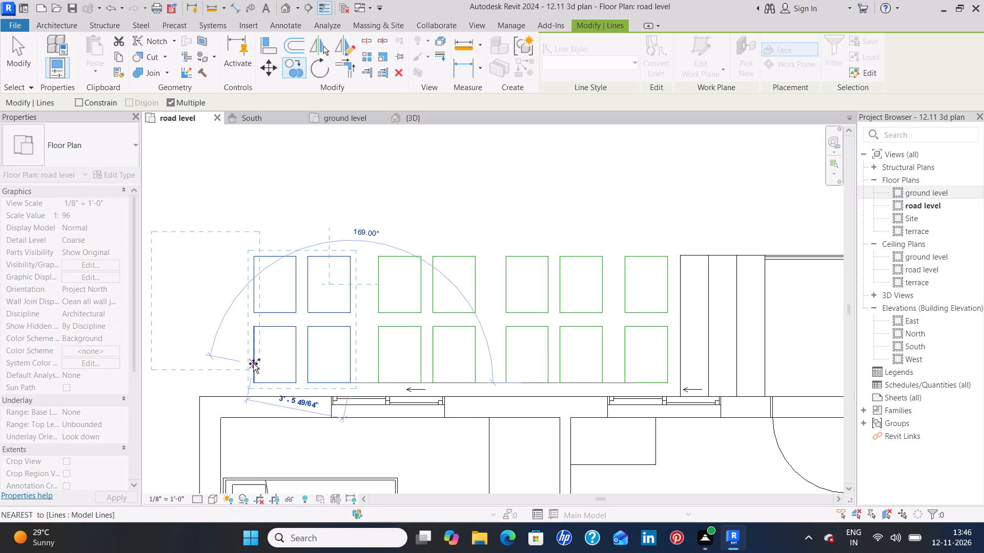
{"action": "middle_click_drag", "start_coordinate": [253, 364], "coordinate": [423, 363]}
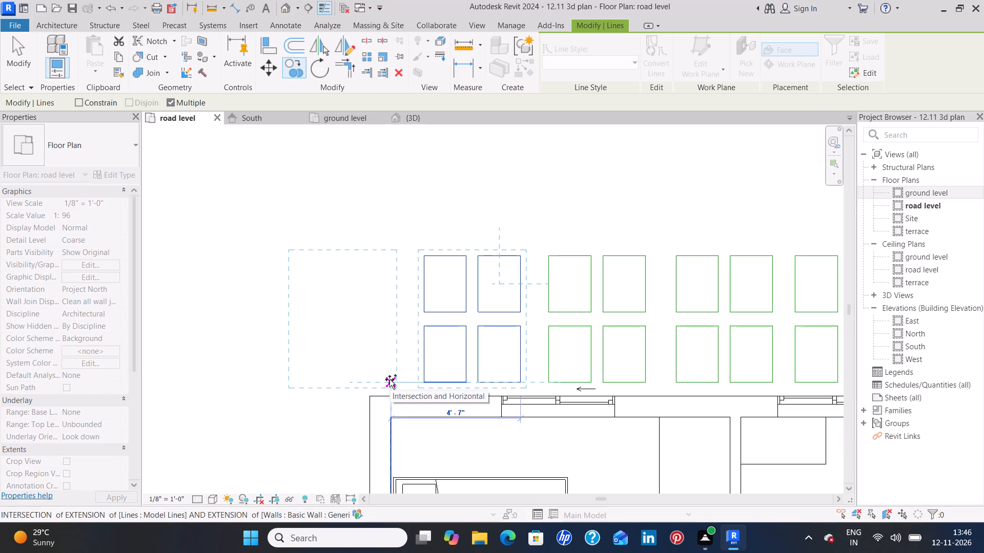
{"action": "left_click", "coordinate": [389, 379]}
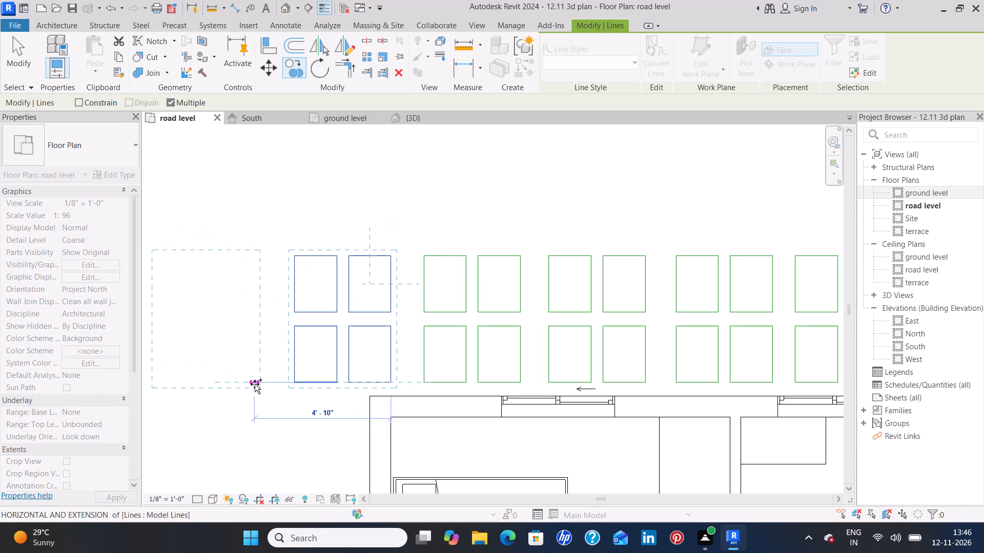
{"action": "key", "text": "Escape"}
{"action": "key", "text": "Escape"}
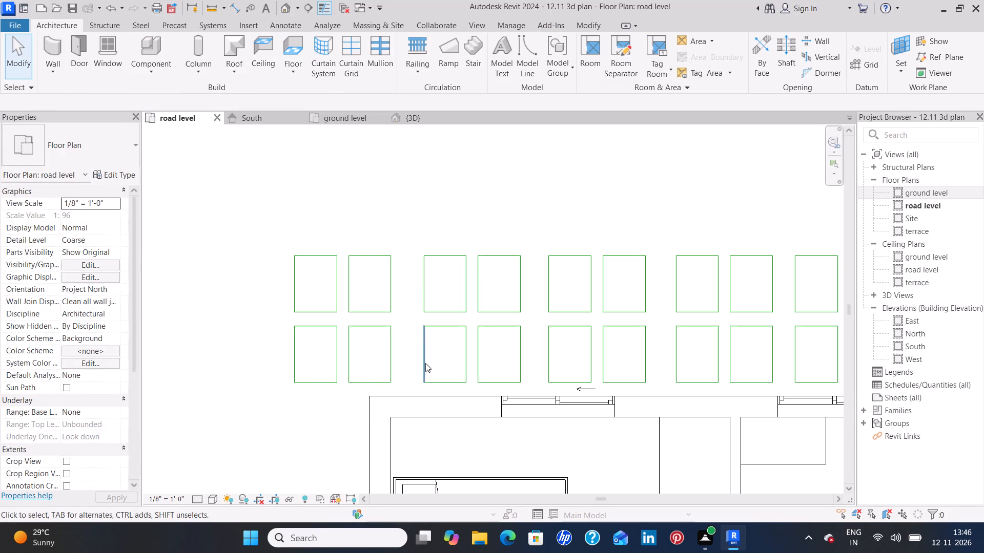
Copy the pair of paving rectangles beside the washing-area steps 20'-0" along the house wall, past the row's far end.
{"action": "scroll", "coordinate": [450, 354], "scroll_direction": "down", "scroll_amount": 3}
{"action": "middle_click_drag", "start_coordinate": [739, 351], "coordinate": [566, 327]}
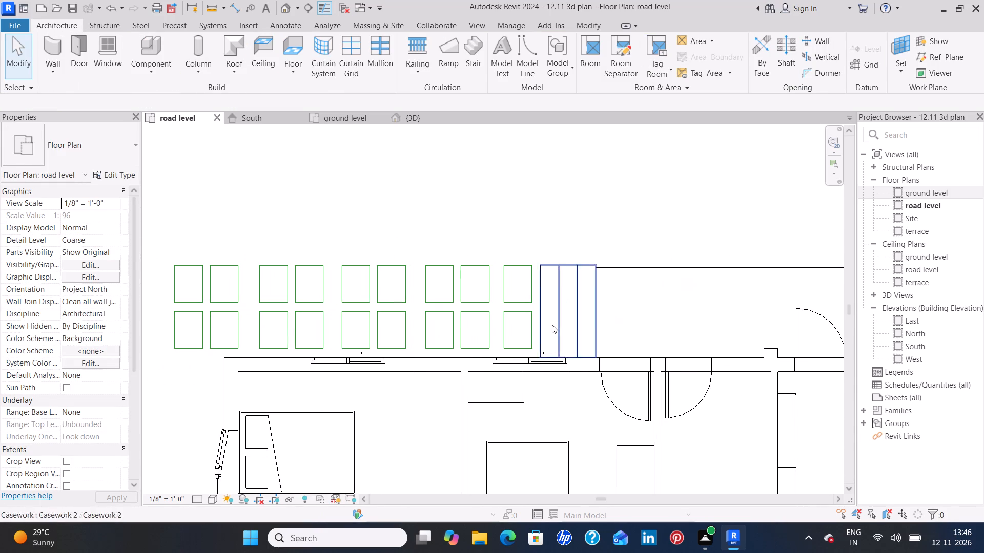
{"action": "scroll", "coordinate": [509, 337], "scroll_direction": "up", "scroll_amount": 3}
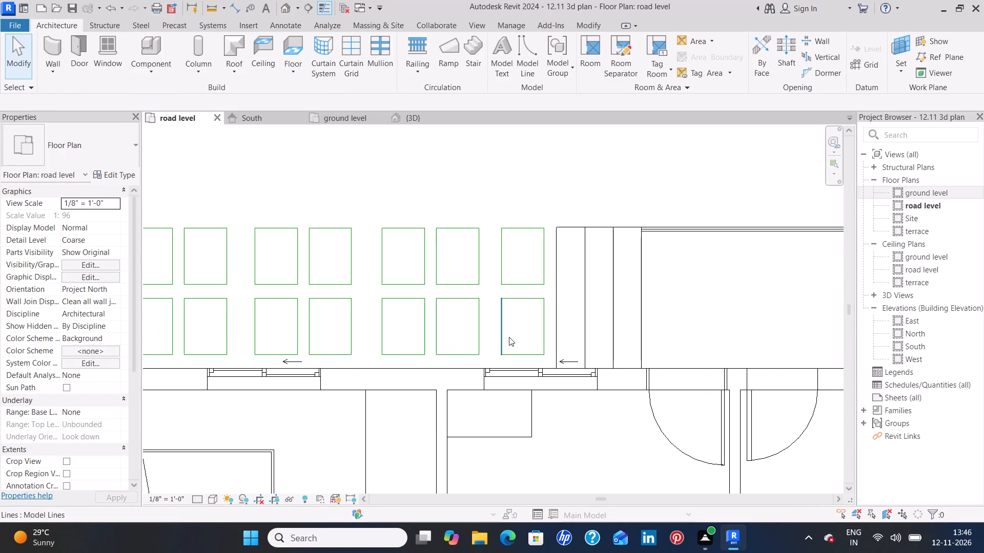
{"action": "middle_click_drag", "start_coordinate": [510, 309], "coordinate": [425, 292]}
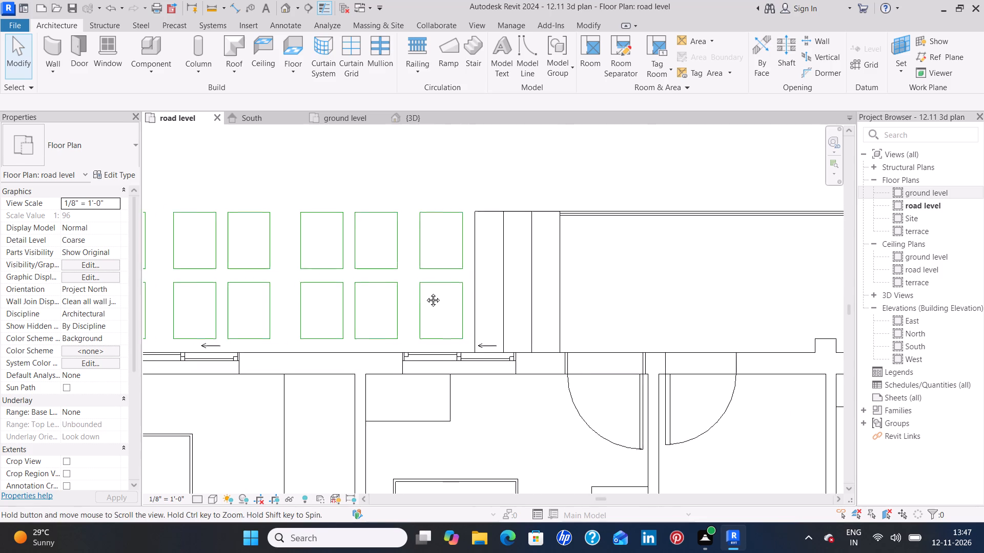
{"action": "middle_click_drag", "start_coordinate": [425, 292], "coordinate": [424, 292]}
{"action": "scroll", "coordinate": [424, 292], "scroll_direction": "up", "scroll_amount": 1}
{"action": "left_click_drag", "start_coordinate": [398, 179], "coordinate": [430, 243]}
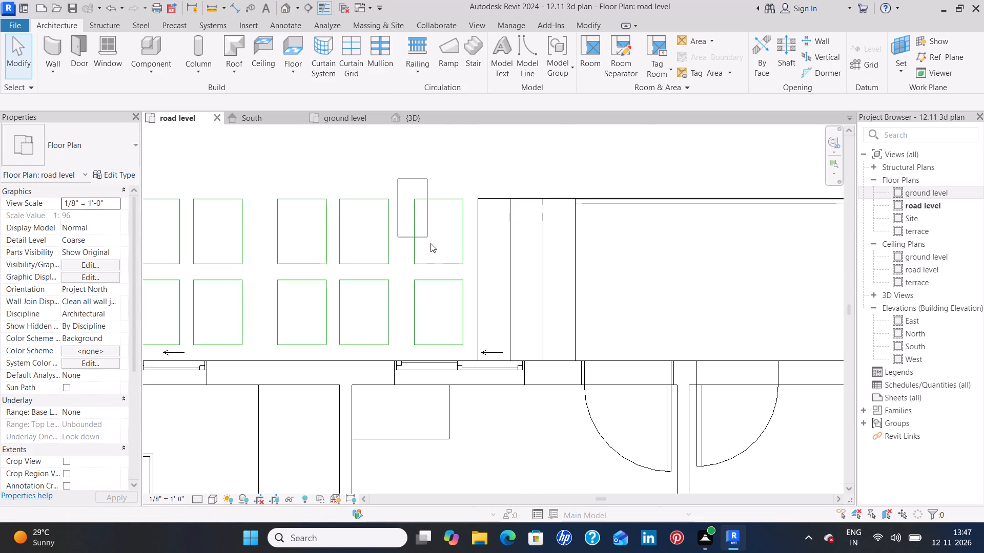
{"action": "left_click_drag", "start_coordinate": [430, 243], "coordinate": [471, 354]}
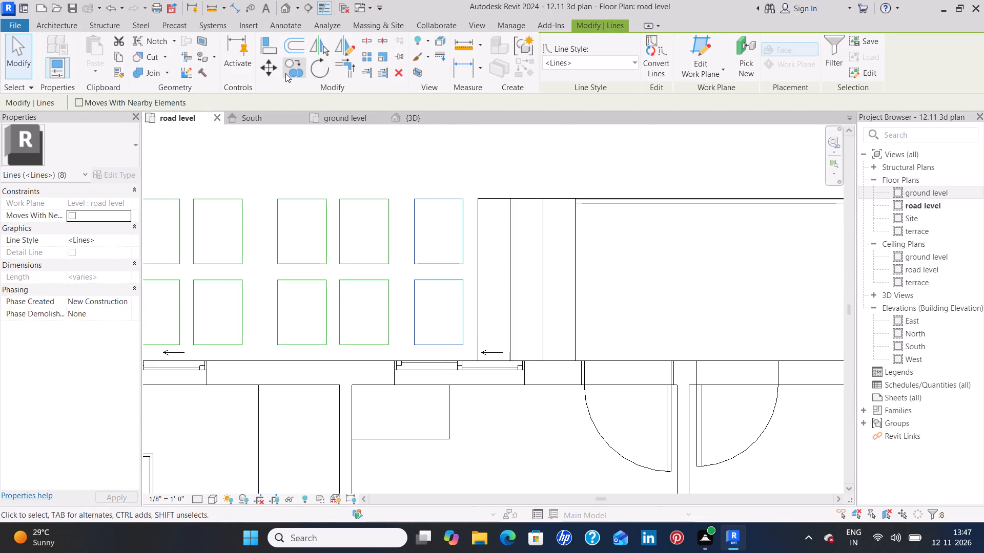
{"action": "left_click", "coordinate": [269, 69]}
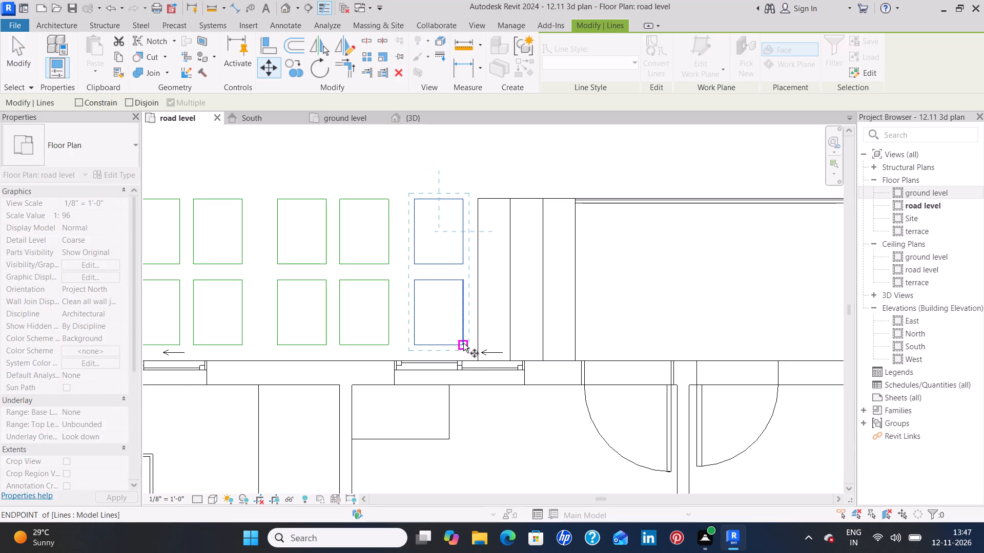
{"action": "left_click", "coordinate": [462, 343]}
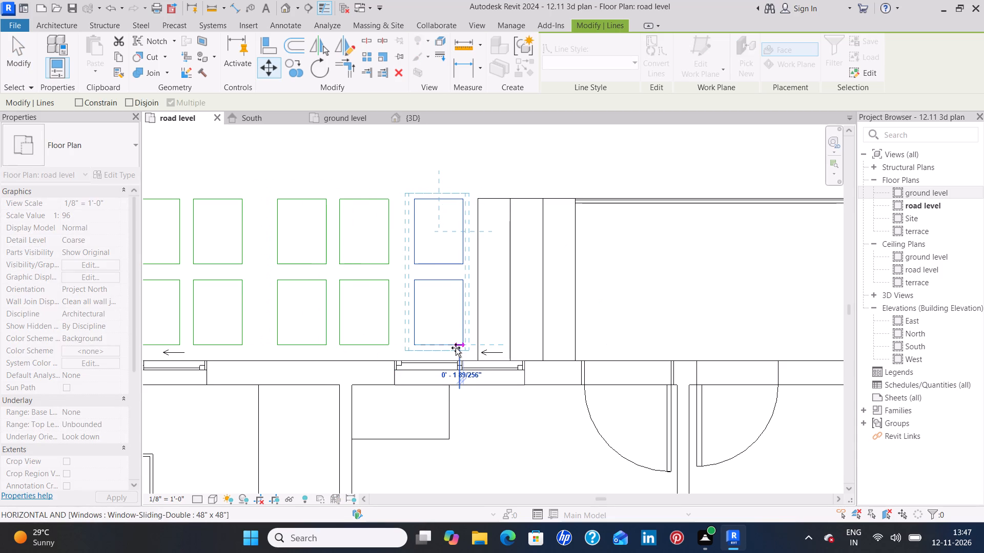
{"action": "key", "text": "Escape"}
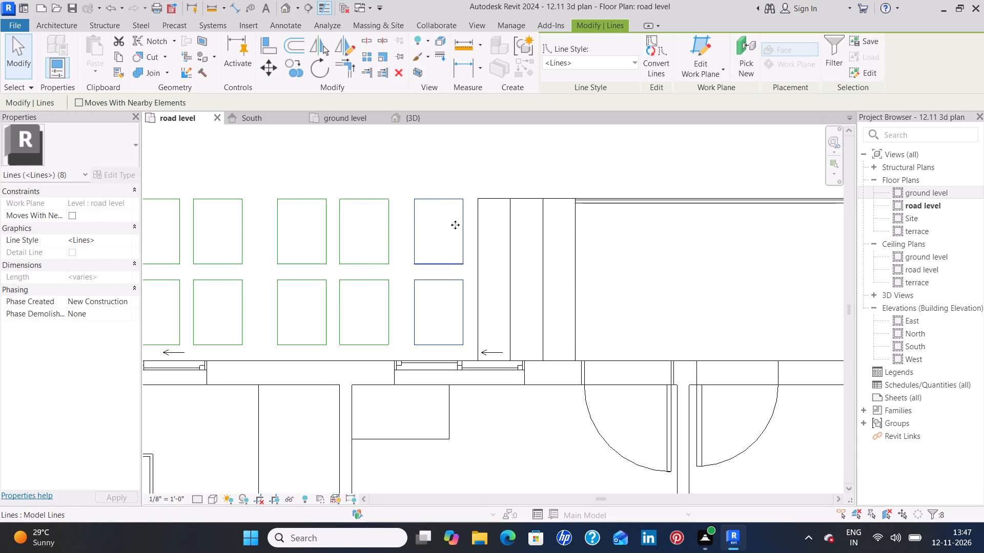
{"action": "left_click", "coordinate": [292, 70]}
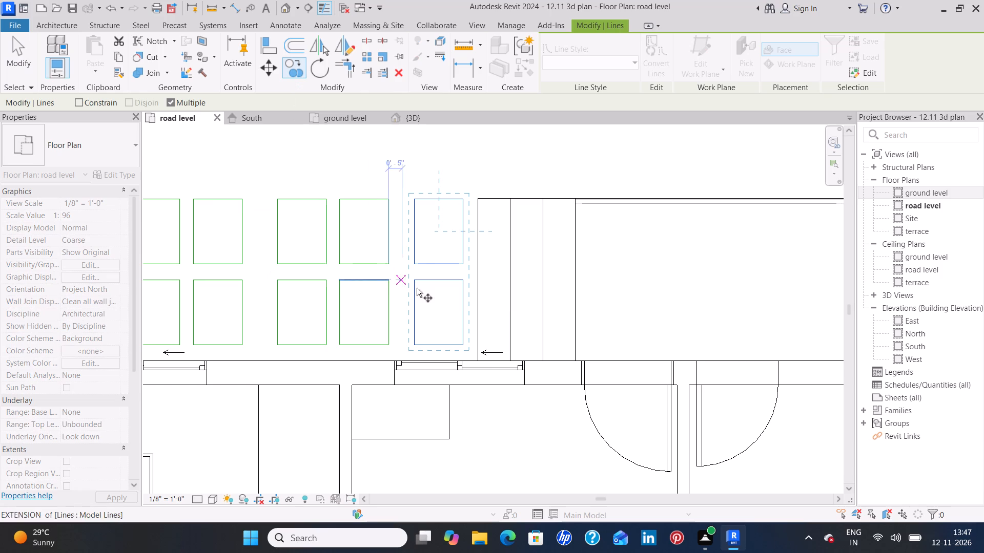
{"action": "left_click", "coordinate": [463, 342]}
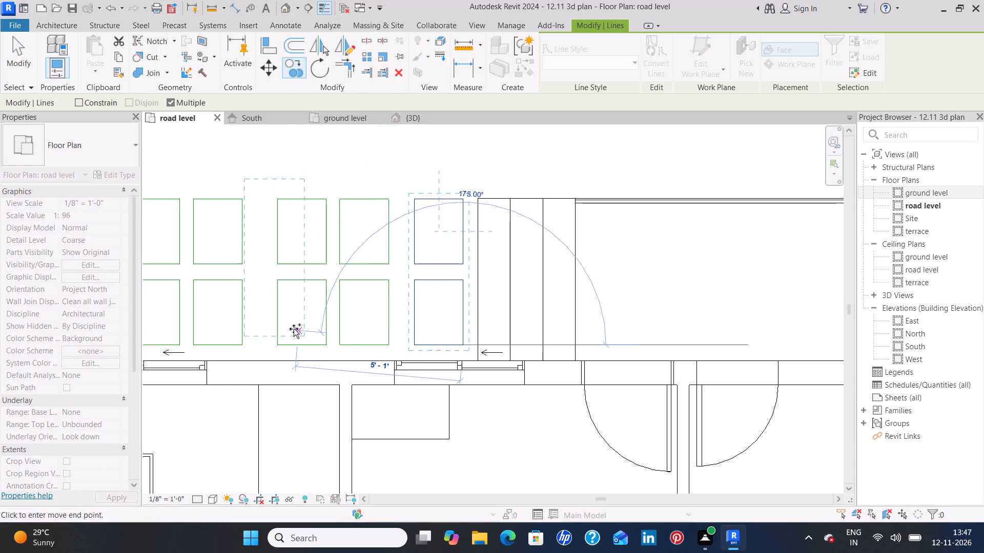
{"action": "scroll", "coordinate": [268, 345], "scroll_direction": "down", "scroll_amount": 4}
{"action": "middle_click_drag", "start_coordinate": [264, 341], "coordinate": [421, 340]}
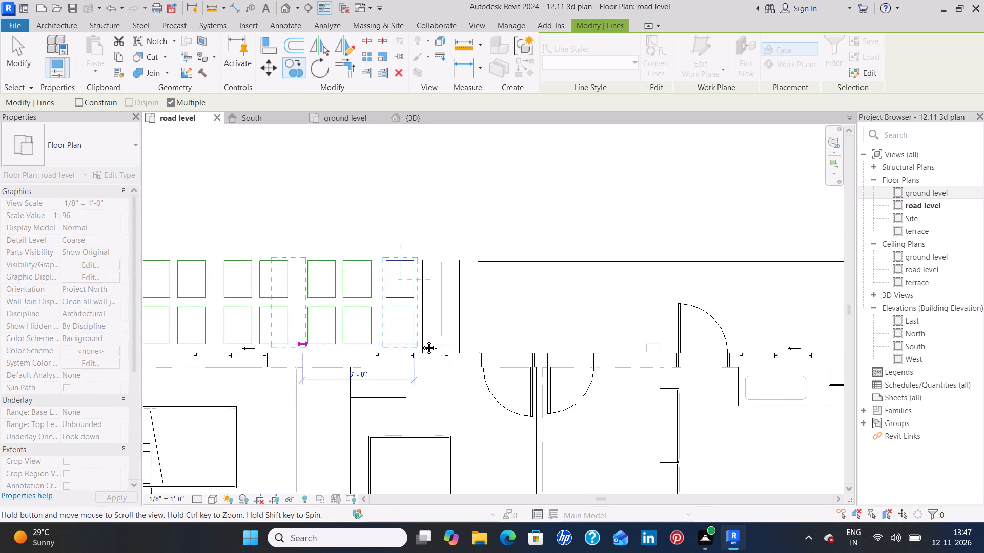
{"action": "middle_click_drag", "start_coordinate": [421, 340], "coordinate": [609, 329]}
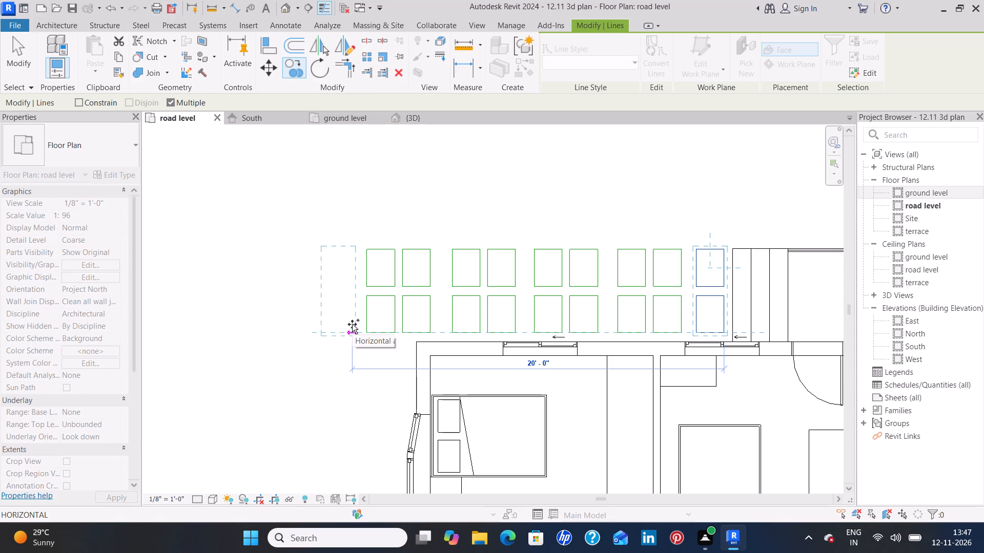
{"action": "middle_click_drag", "start_coordinate": [352, 324], "coordinate": [421, 311]}
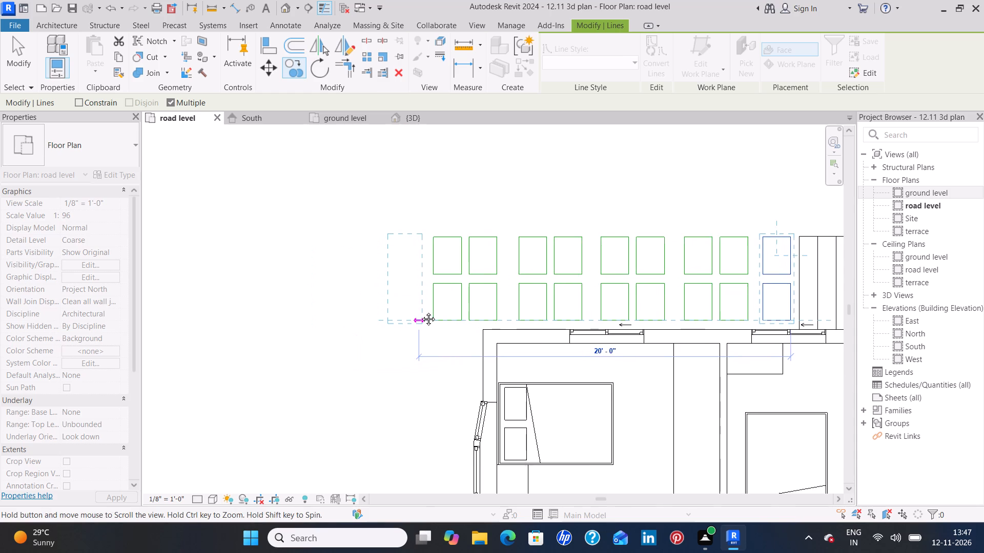
{"action": "middle_click_drag", "start_coordinate": [421, 311], "coordinate": [421, 311]}
{"action": "scroll", "coordinate": [421, 311], "scroll_direction": "up", "scroll_amount": 3}
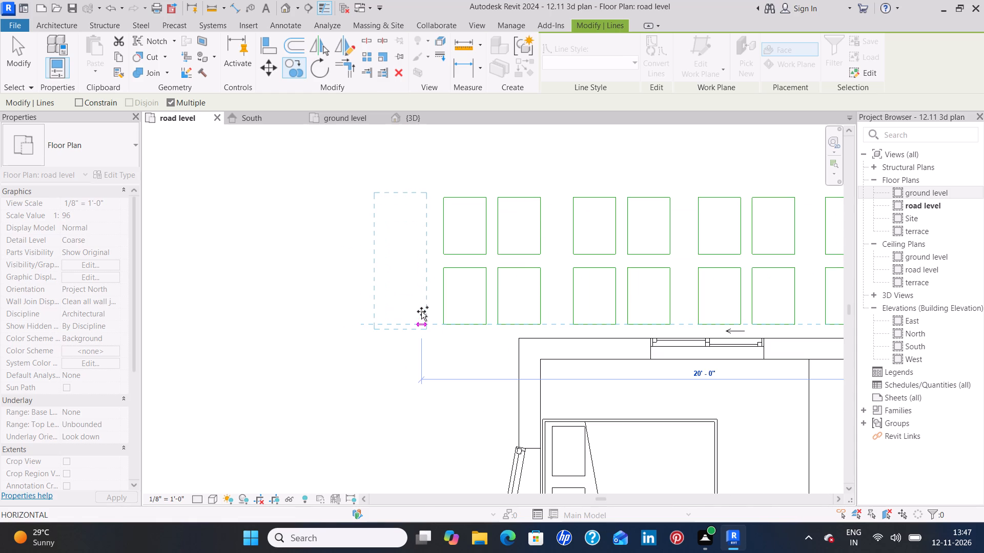
{"action": "left_click", "coordinate": [421, 311]}
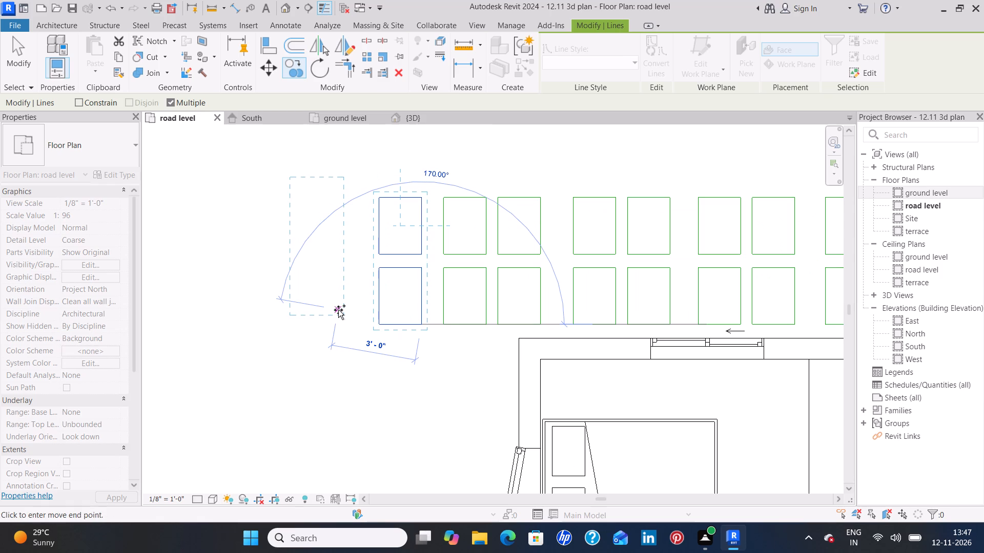
{"action": "key", "text": "Escape"}
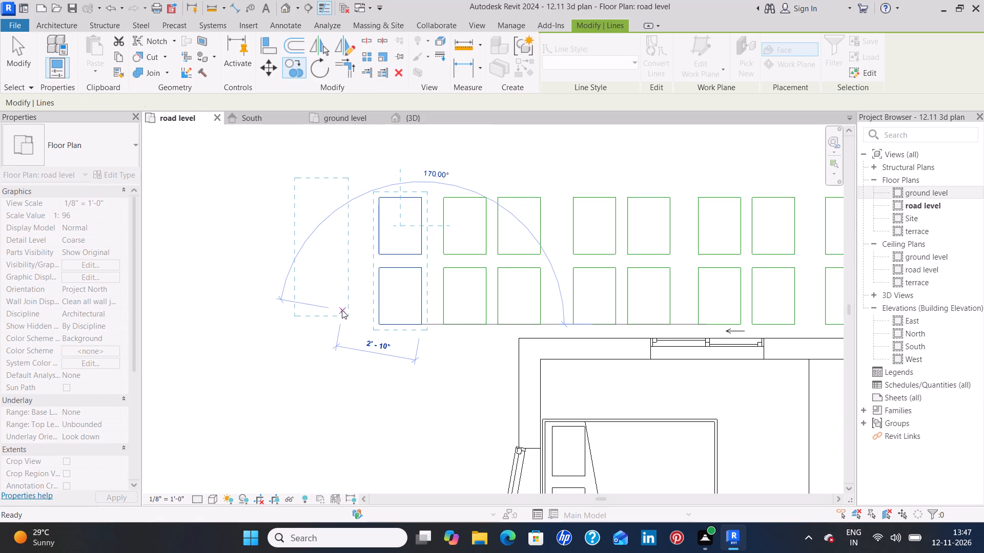
{"action": "key", "text": "Escape"}
Compare the row of paving rectangles with the stepping-stone layout beside the washing area on the imported site plan.
{"action": "scroll", "coordinate": [344, 308], "scroll_direction": "down", "scroll_amount": 4}
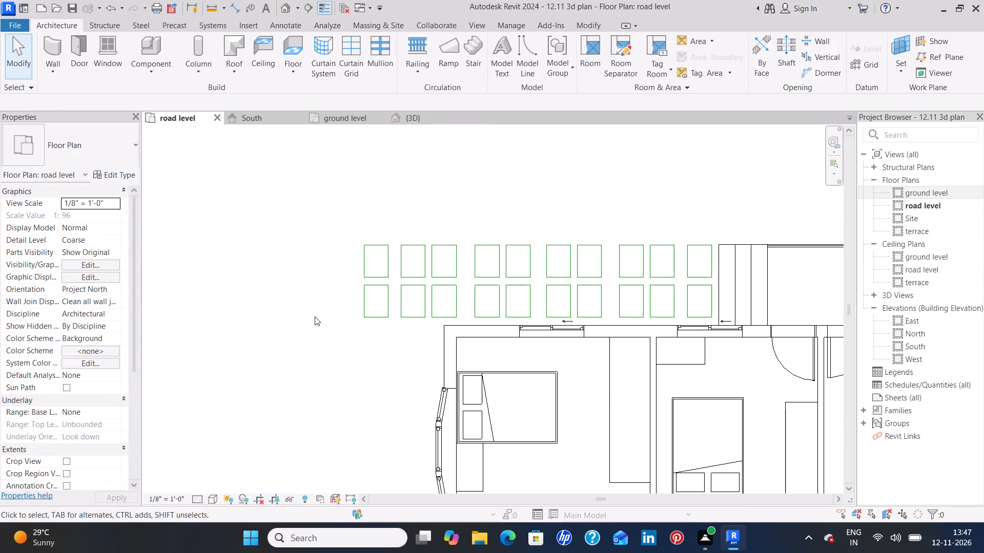
{"action": "middle_click_drag", "start_coordinate": [294, 325], "coordinate": [414, 326]}
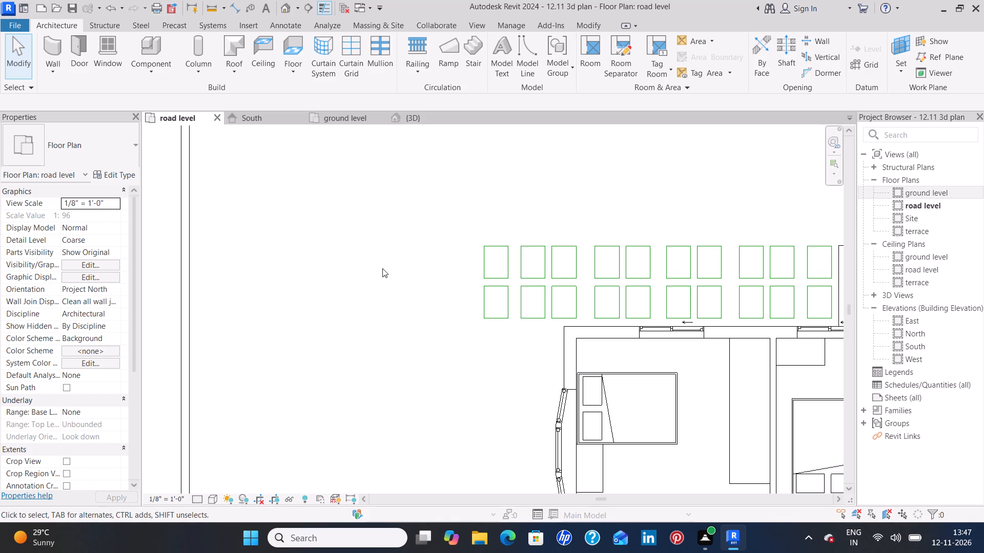
{"action": "scroll", "coordinate": [382, 268], "scroll_direction": "down", "scroll_amount": 11}
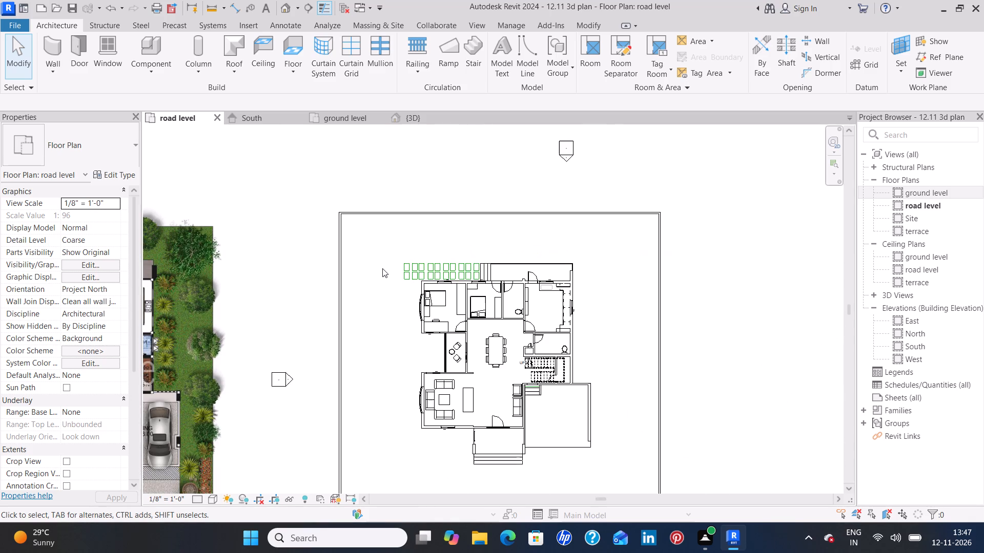
{"action": "middle_click_drag", "start_coordinate": [288, 281], "coordinate": [533, 300]}
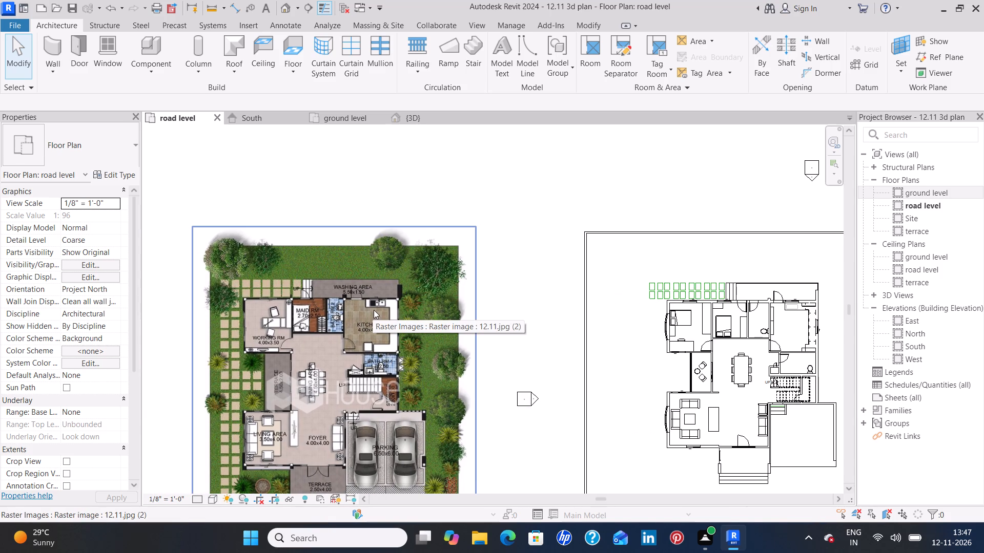
{"action": "middle_click", "coordinate": [641, 307]}
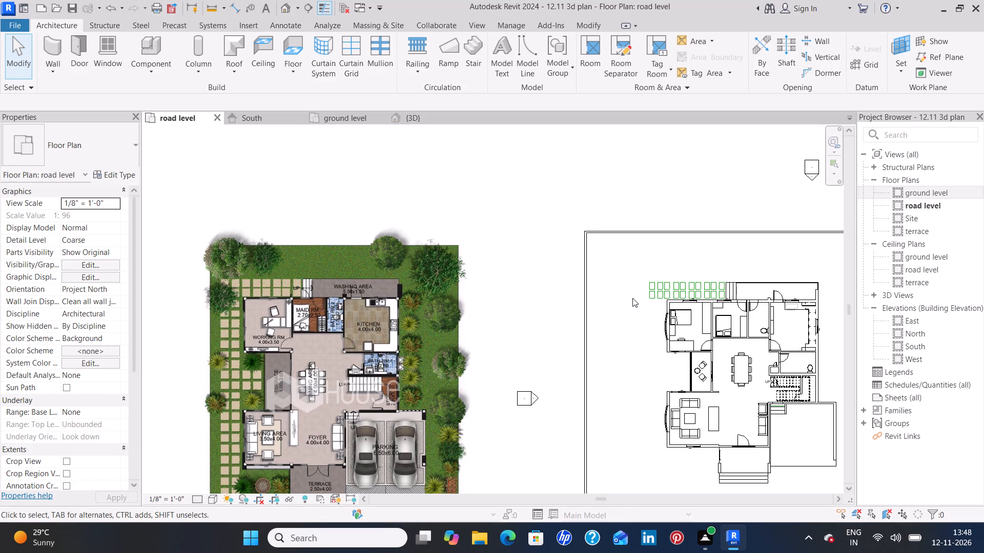
Move the four paving rectangles at the house corner outward along the row, beyond the single end pair.
{"action": "scroll", "coordinate": [668, 290], "scroll_direction": "up", "scroll_amount": 1}
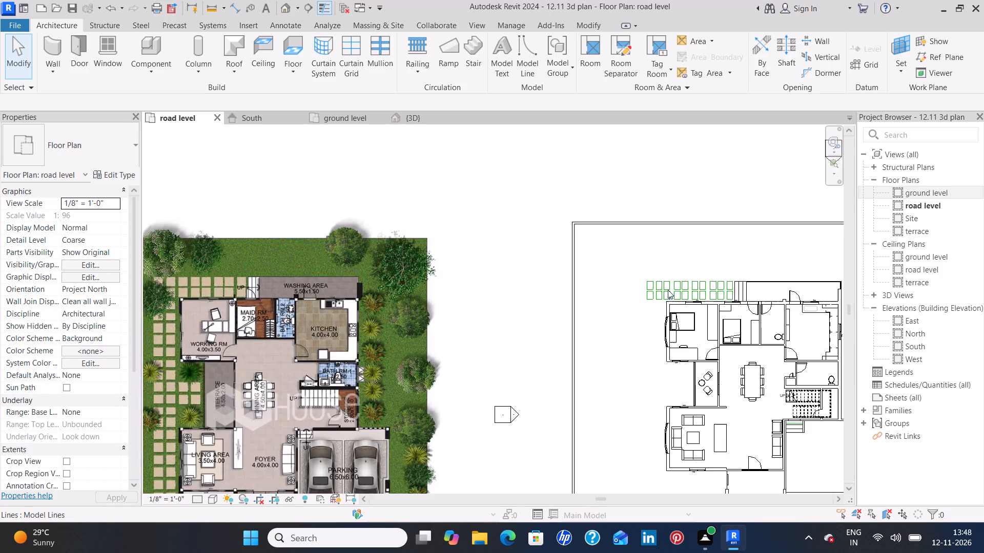
{"action": "scroll", "coordinate": [668, 290], "scroll_direction": "up", "scroll_amount": 12}
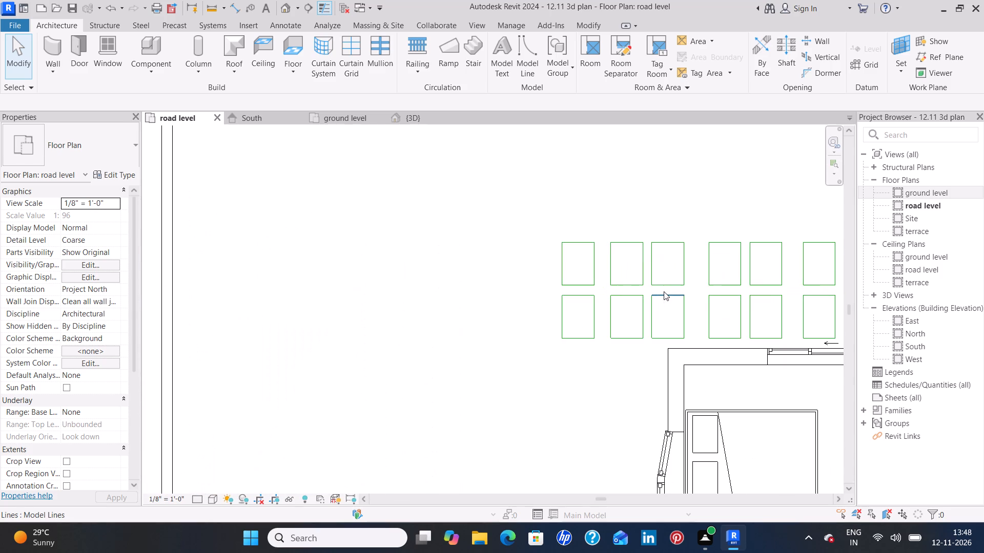
{"action": "middle_click_drag", "start_coordinate": [682, 287], "coordinate": [512, 284]}
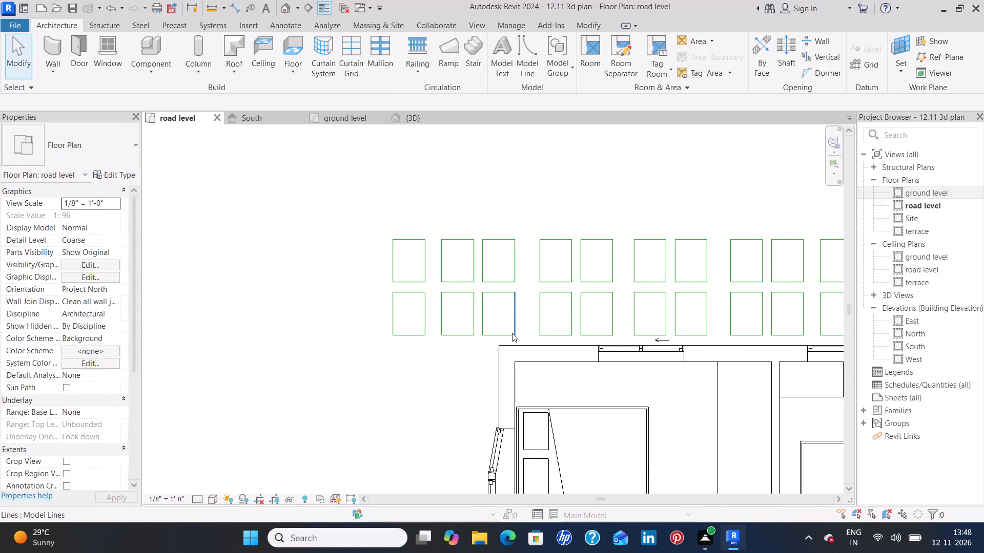
{"action": "left_click_drag", "start_coordinate": [523, 336], "coordinate": [432, 220]}
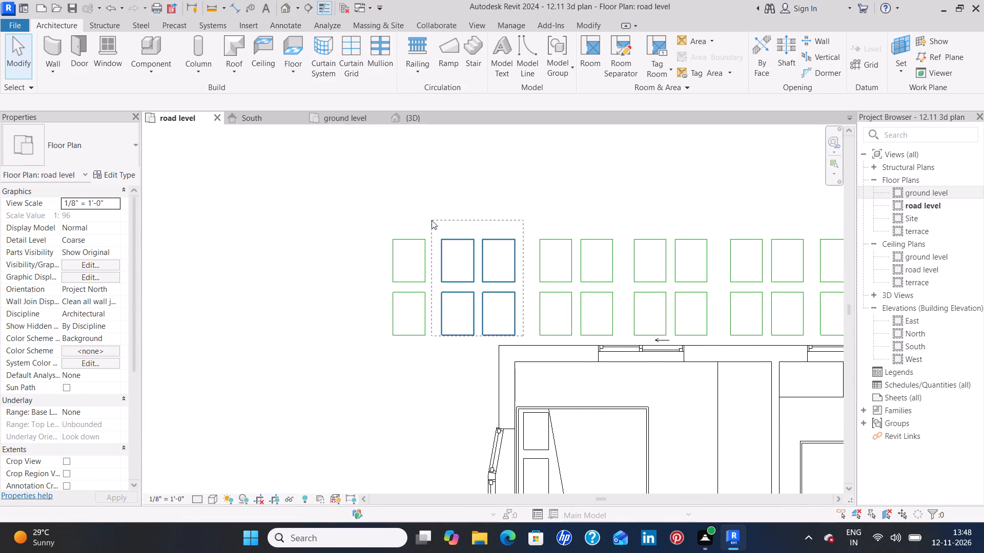
{"action": "left_click_drag", "start_coordinate": [432, 220], "coordinate": [431, 220]}
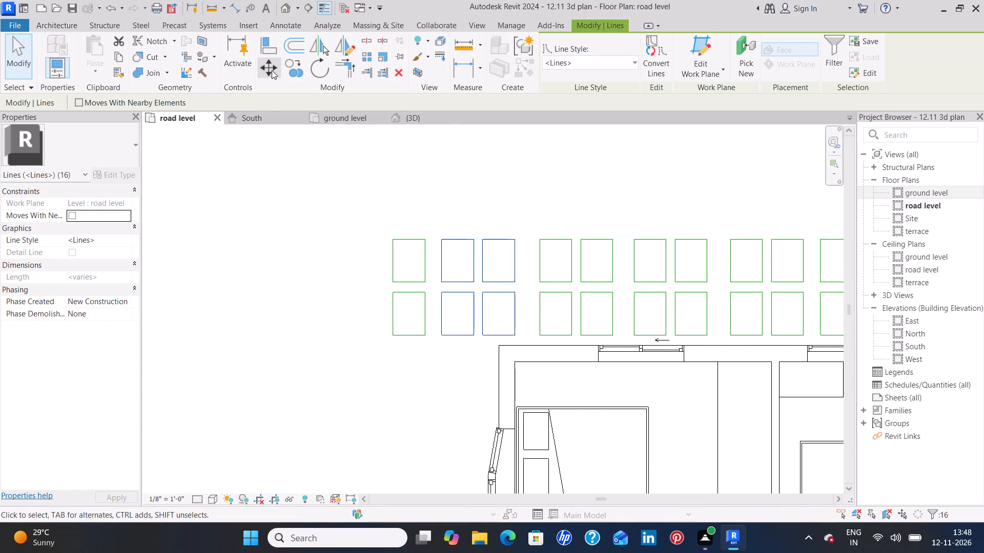
{"action": "left_click", "coordinate": [268, 71]}
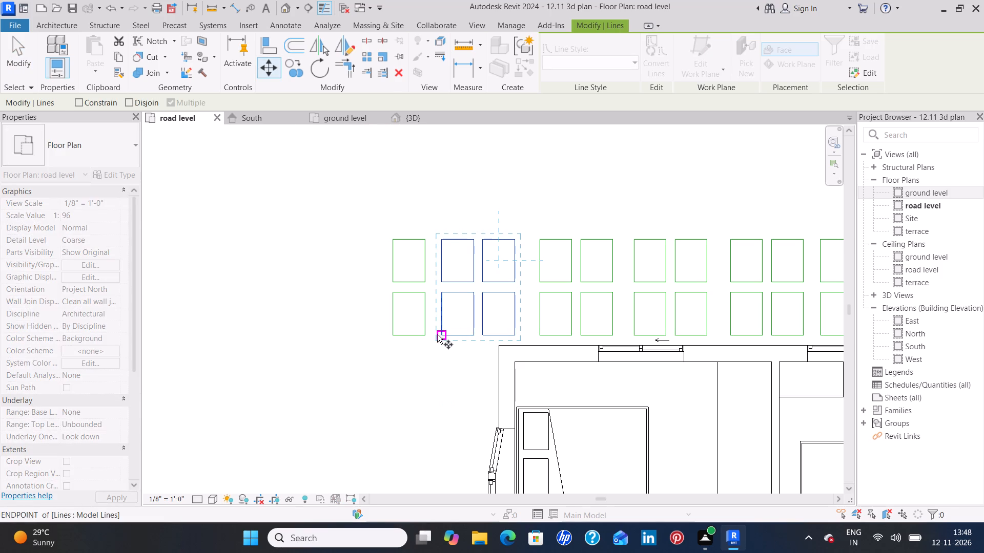
{"action": "left_click_drag", "start_coordinate": [437, 334], "coordinate": [305, 325]}
{"action": "left_click_drag", "start_coordinate": [305, 325], "coordinate": [301, 333]}
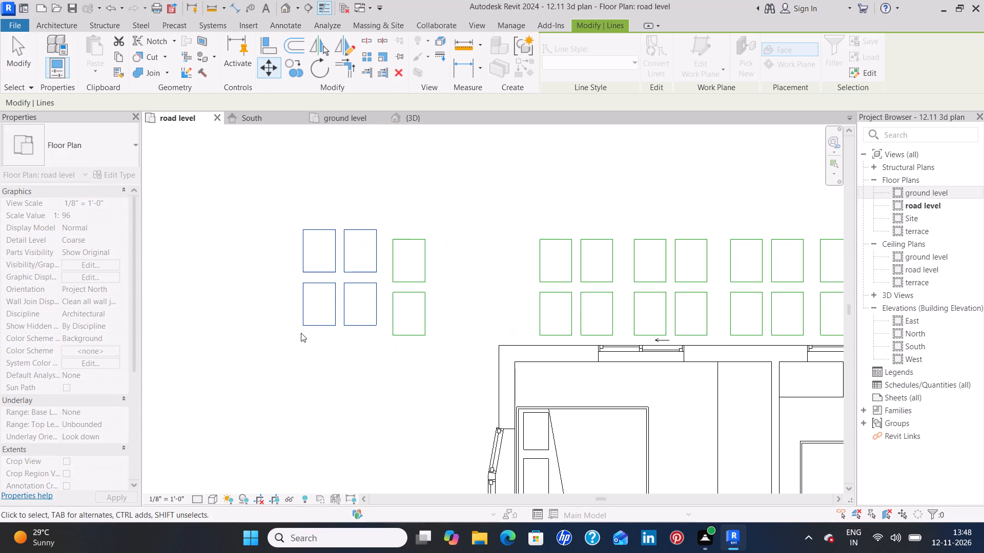
{"action": "left_click_drag", "start_coordinate": [301, 333], "coordinate": [300, 333]}
Move the single pair of paving rectangles about 4'-2 3/8" toward the steps, aligned with the inner face of the house's corner wall.
{"action": "left_click_drag", "start_coordinate": [438, 350], "coordinate": [439, 321]}
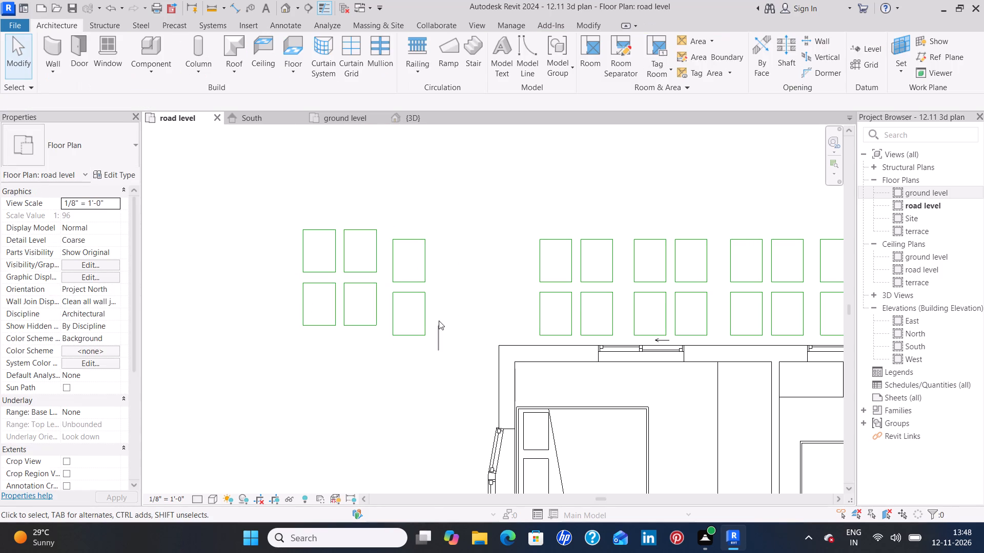
{"action": "left_click_drag", "start_coordinate": [439, 321], "coordinate": [391, 228]}
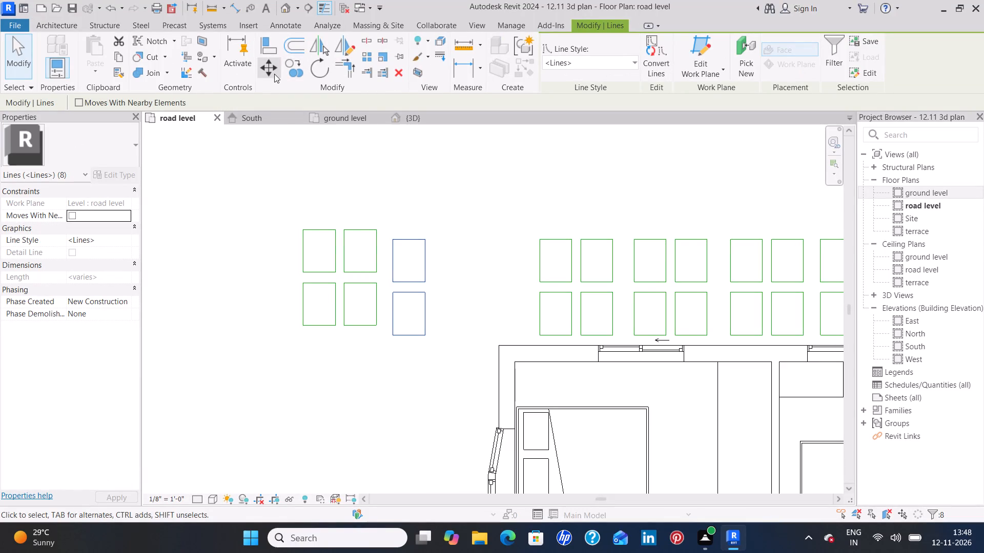
{"action": "left_click", "coordinate": [274, 74]}
{"action": "left_click", "coordinate": [426, 335]}
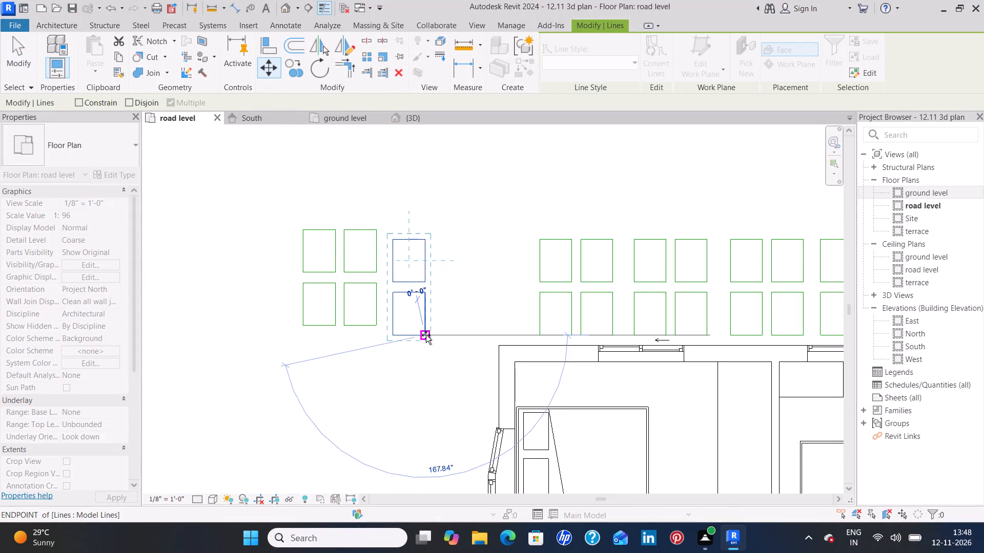
{"action": "left_click", "coordinate": [518, 339]}
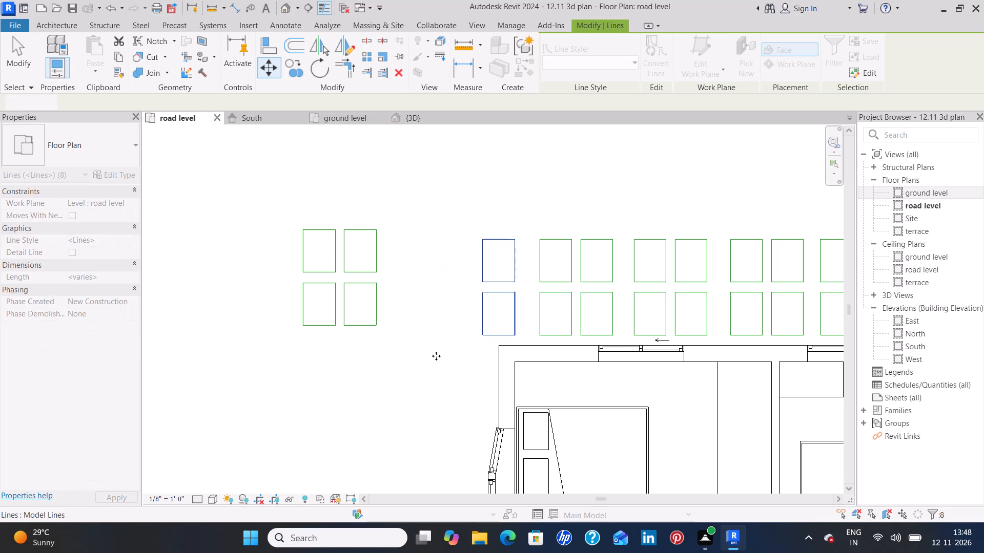
{"action": "left_click", "coordinate": [412, 368]}
Move the four outlying paving rectangles about 3'-11 1/2" toward the house, level with the row and beside the single pair.
{"action": "left_click_drag", "start_coordinate": [406, 345], "coordinate": [301, 202]}
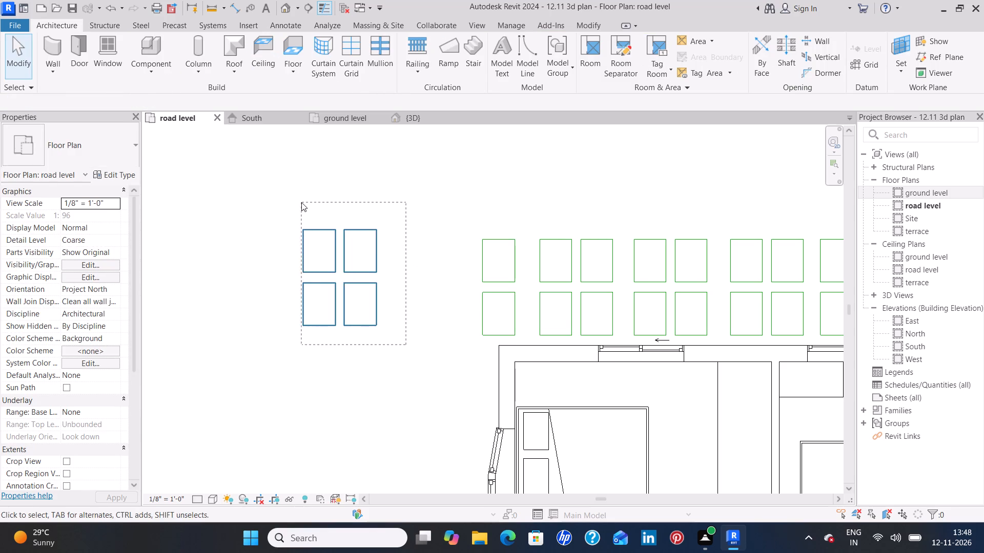
{"action": "left_click", "coordinate": [270, 73]}
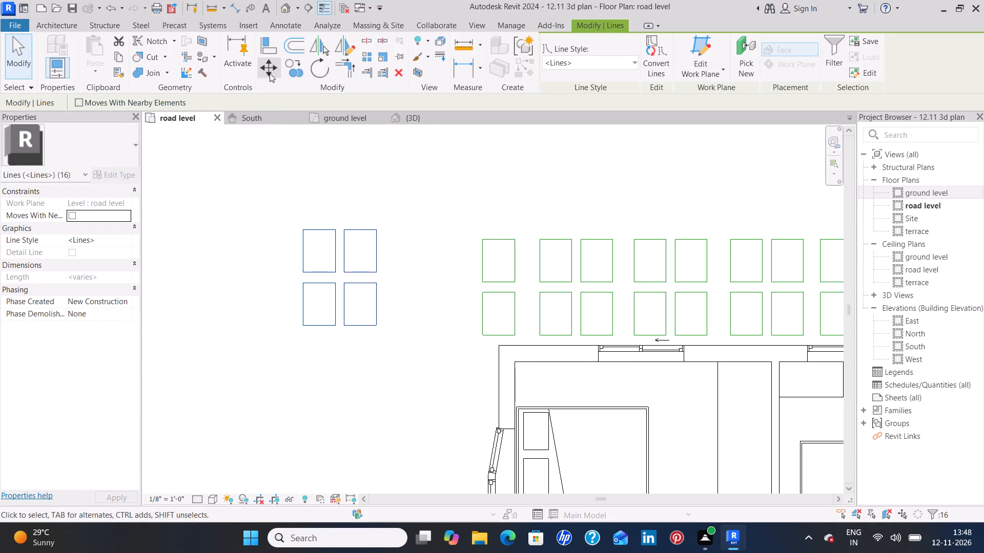
{"action": "left_click", "coordinate": [374, 322]}
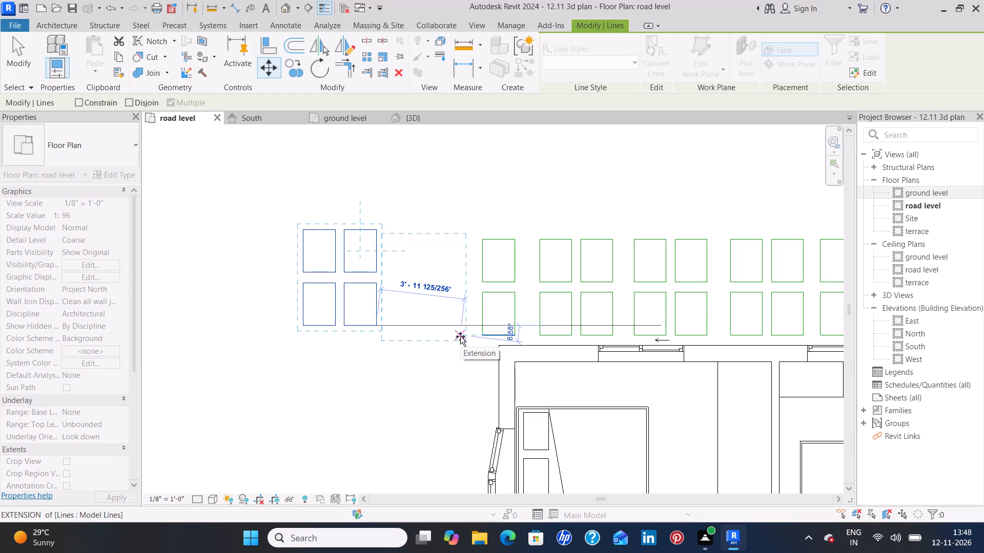
{"action": "left_click", "coordinate": [460, 336]}
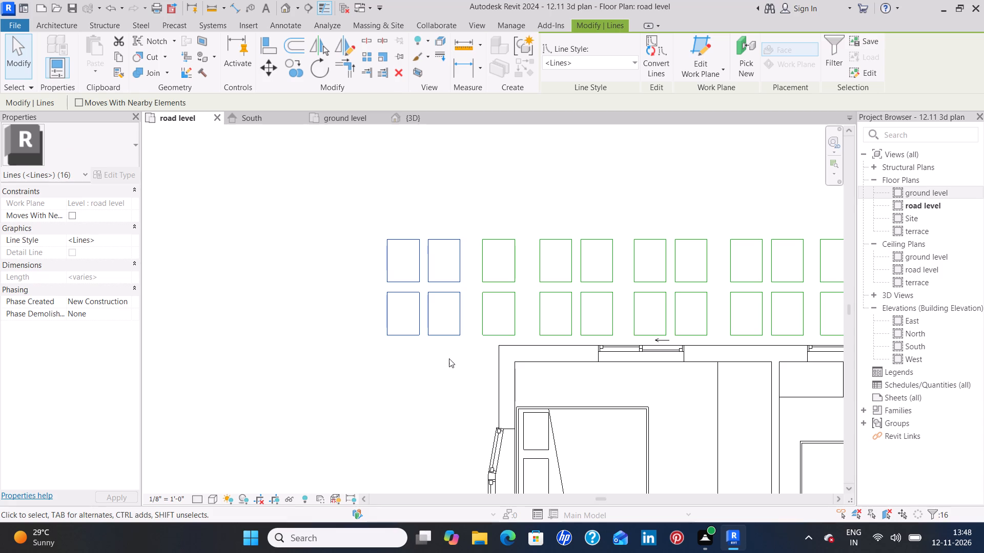
{"action": "left_click", "coordinate": [390, 376]}
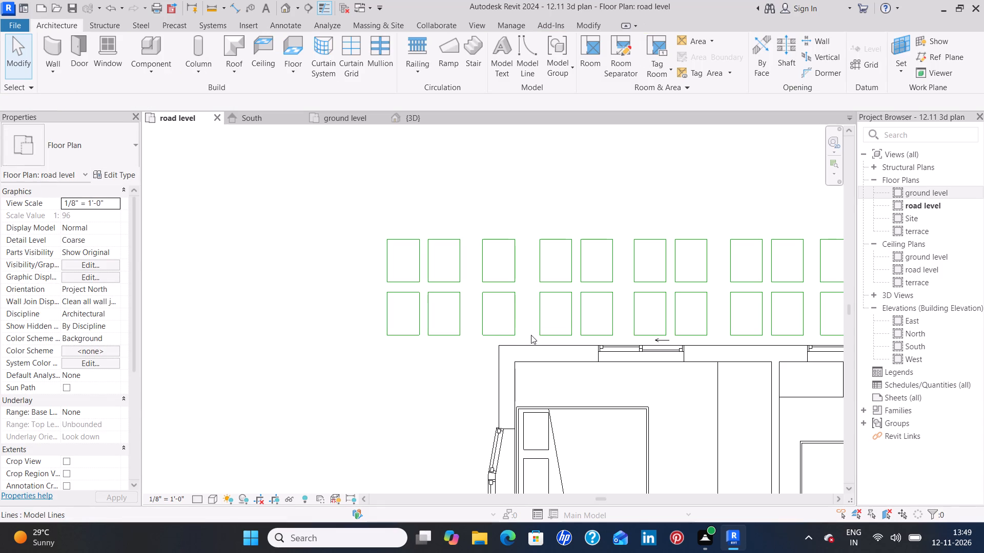
Copy the single pair of paving rectangles at the house corner 7'-0" outward along the row, past the group of four.
{"action": "left_click_drag", "start_coordinate": [477, 228], "coordinate": [498, 241]}
{"action": "left_click_drag", "start_coordinate": [498, 241], "coordinate": [522, 340]}
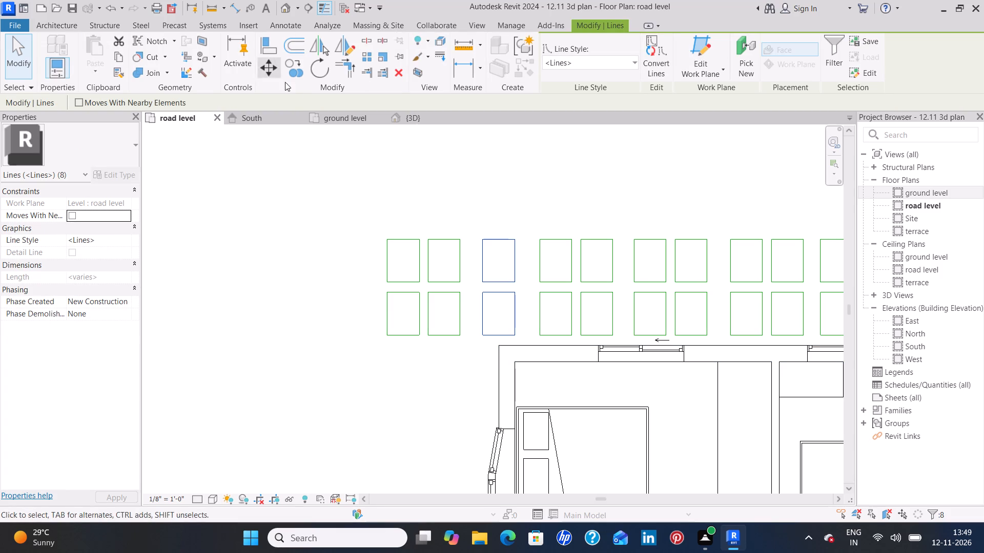
{"action": "left_click", "coordinate": [296, 78]}
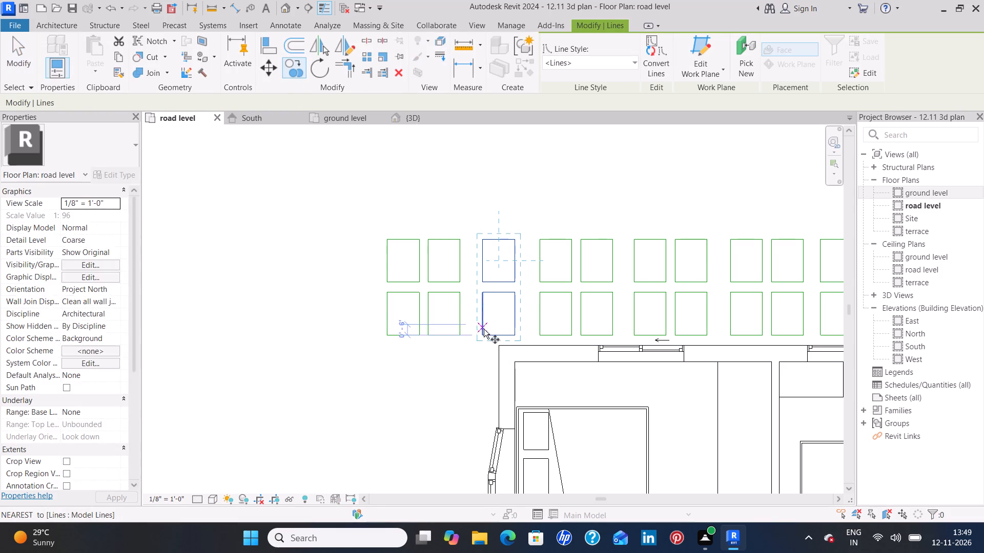
{"action": "left_click", "coordinate": [515, 333]}
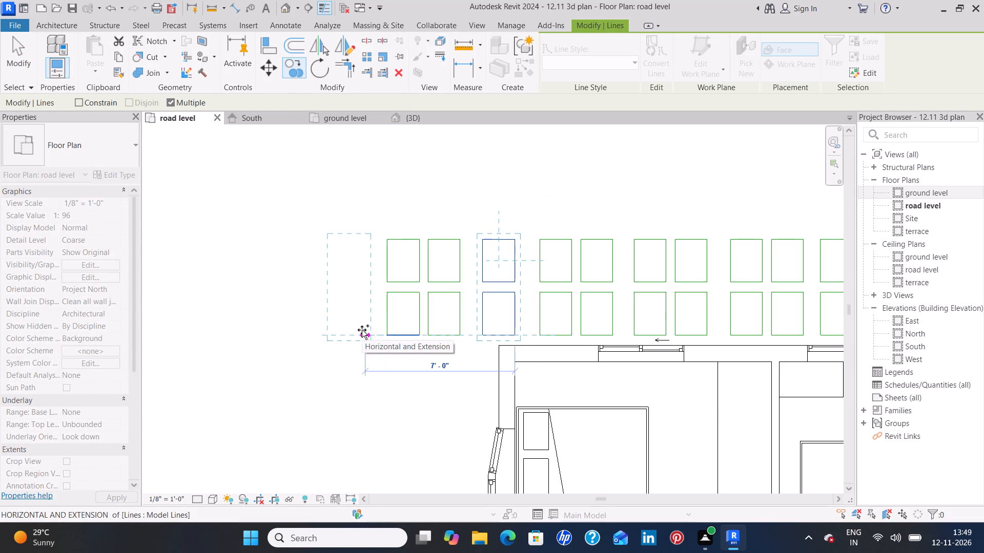
{"action": "left_click", "coordinate": [362, 330]}
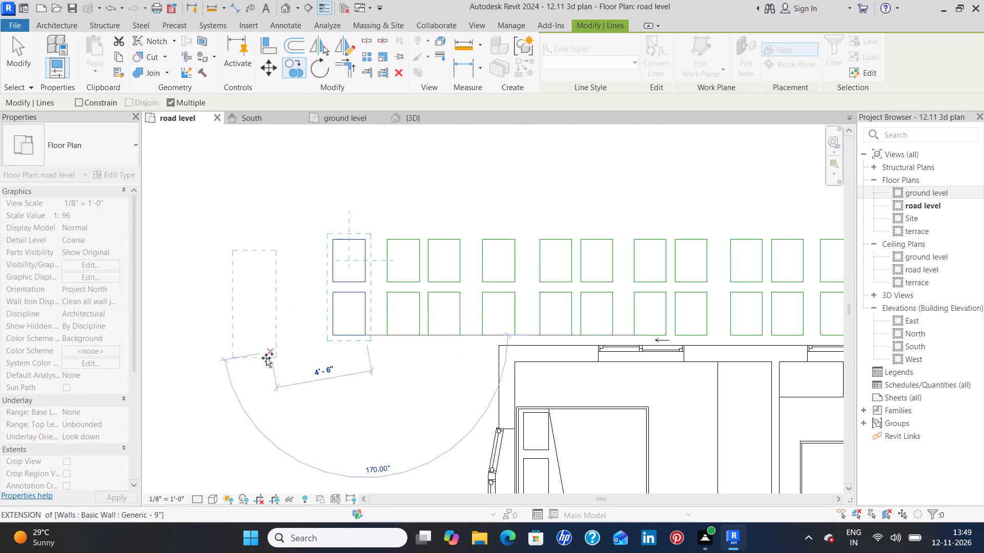
{"action": "key", "text": "Escape"}
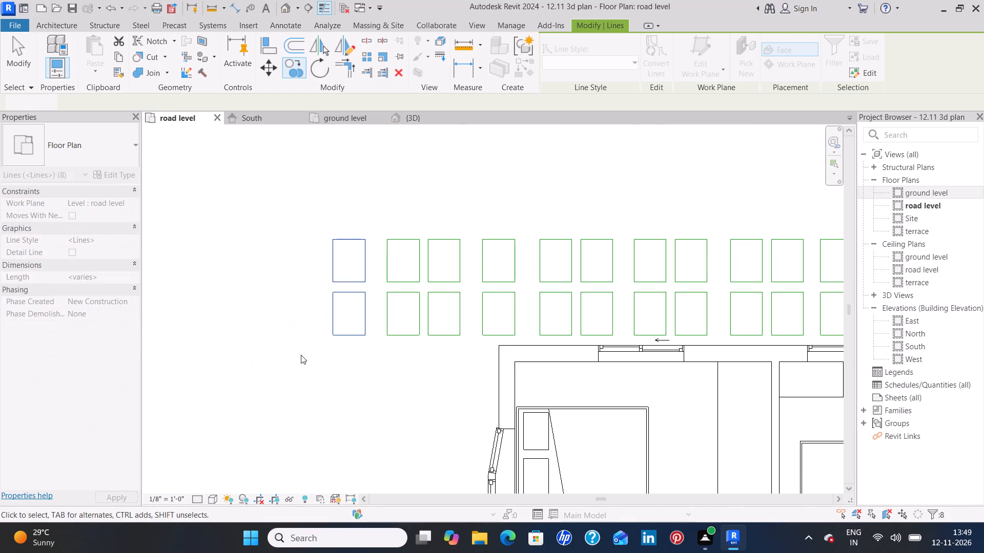
{"action": "key", "text": "Escape"}
Copy the row's outermost pair of paving rectangles into the open area outside the bedroom's bay window wall.
{"action": "middle_click_drag", "start_coordinate": [388, 380], "coordinate": [329, 287]}
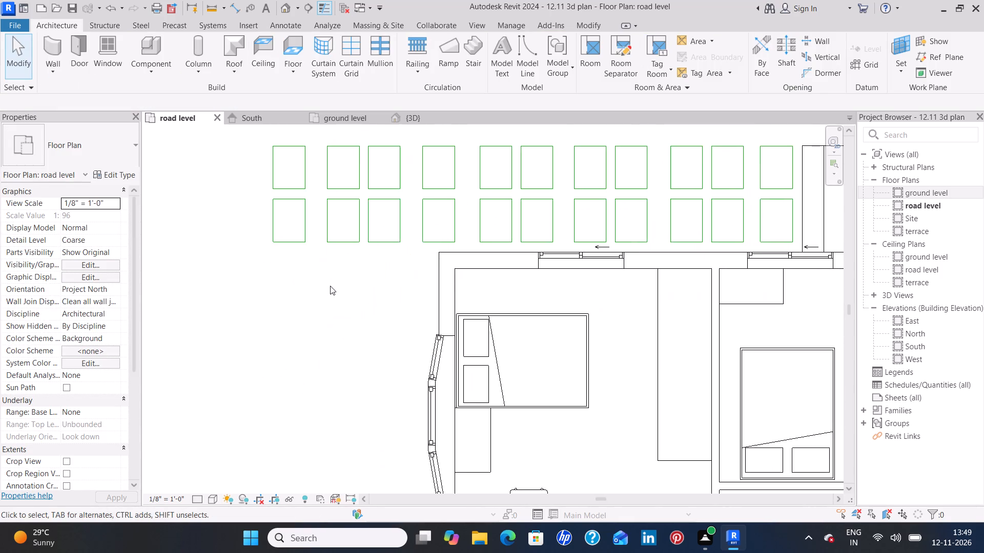
{"action": "middle_click_drag", "start_coordinate": [330, 286], "coordinate": [334, 330]}
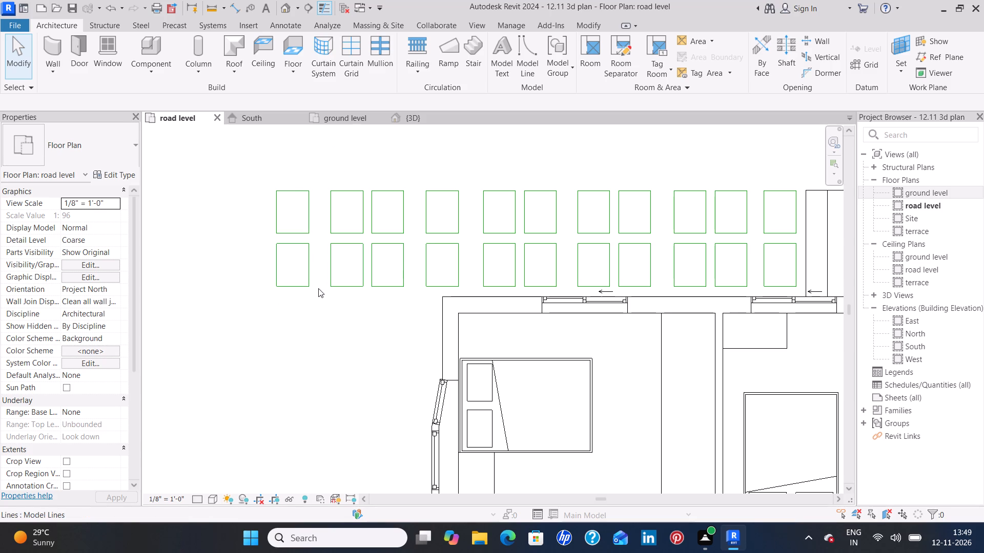
{"action": "left_click_drag", "start_coordinate": [316, 293], "coordinate": [261, 183]}
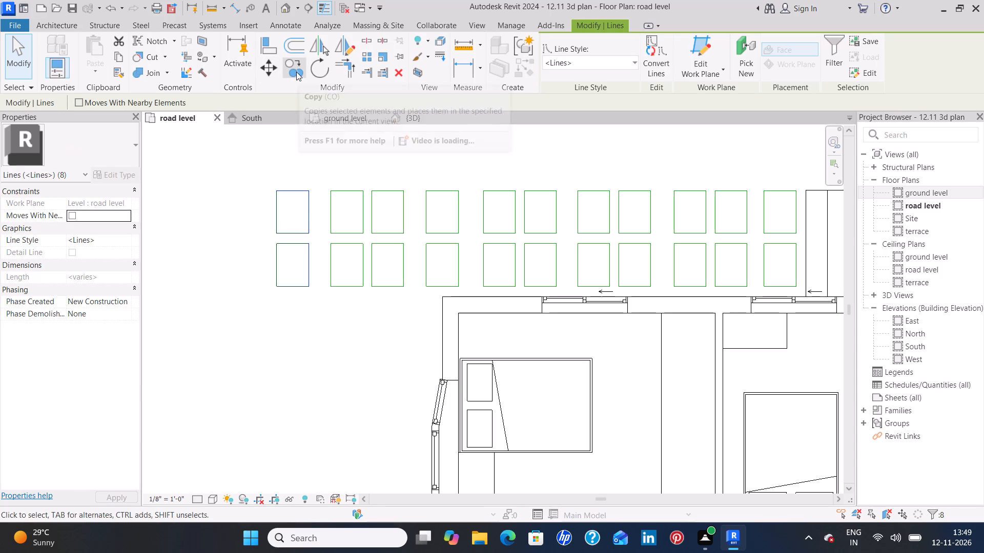
{"action": "left_click", "coordinate": [296, 72]}
{"action": "left_click_drag", "start_coordinate": [282, 289], "coordinate": [282, 297]}
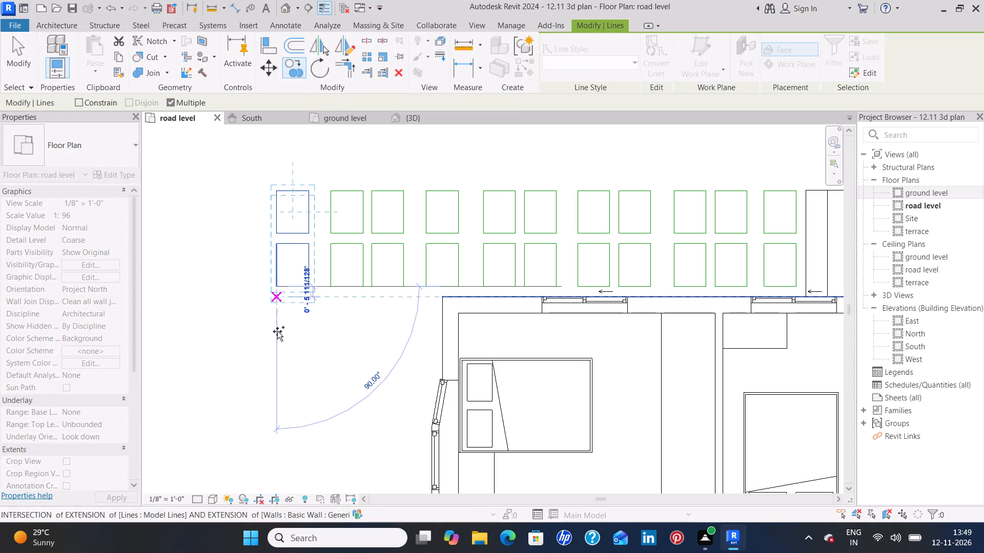
{"action": "left_click", "coordinate": [262, 420]}
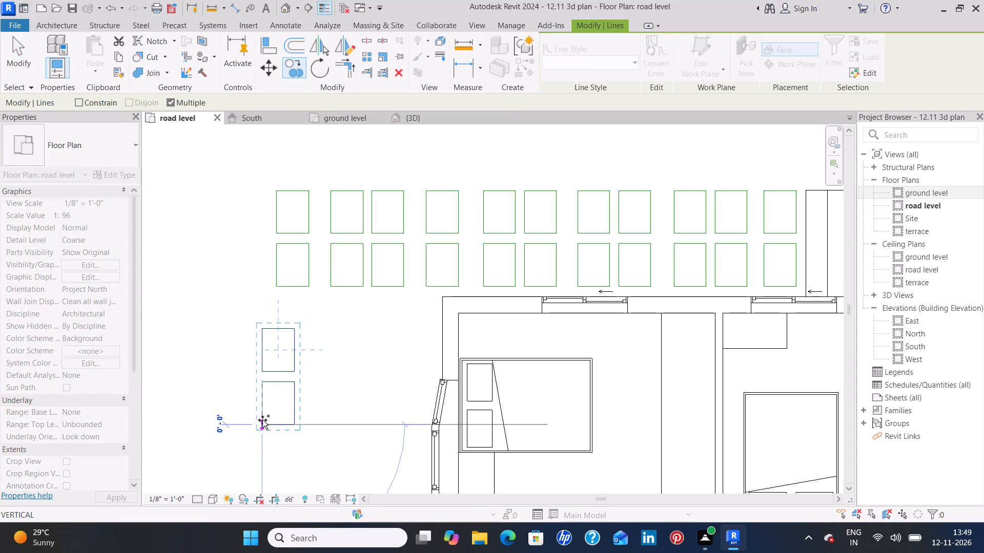
{"action": "key", "text": "Escape"}
{"action": "key", "text": "Escape"}
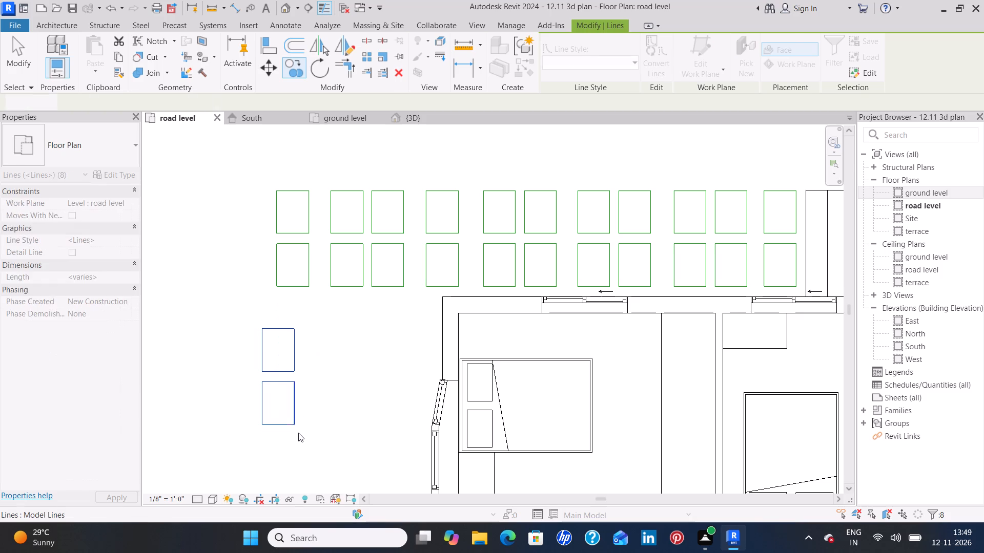
Rotate the copied pair of paving rectangles 90° about its centre so the two lie side by side.
{"action": "left_click_drag", "start_coordinate": [302, 433], "coordinate": [225, 319]}
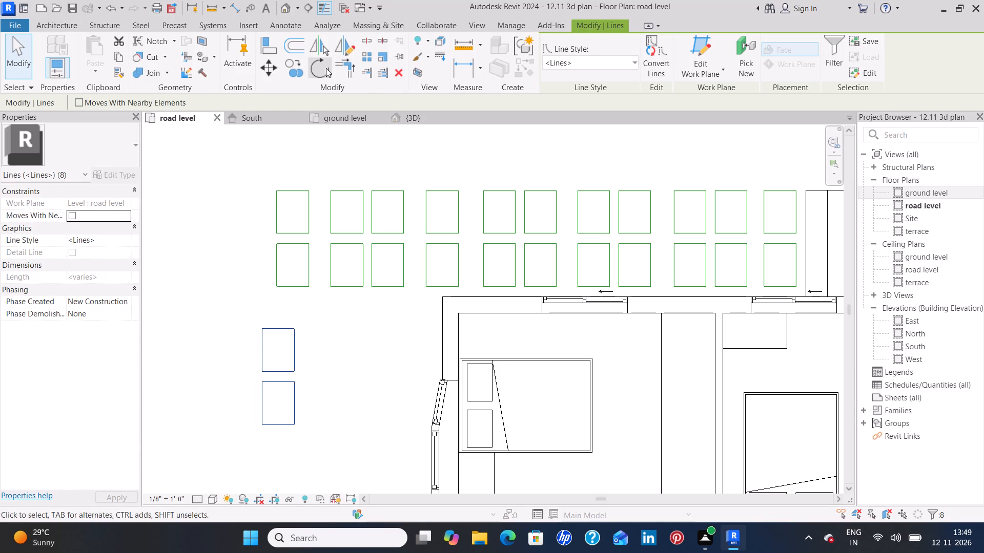
{"action": "left_click", "coordinate": [324, 69]}
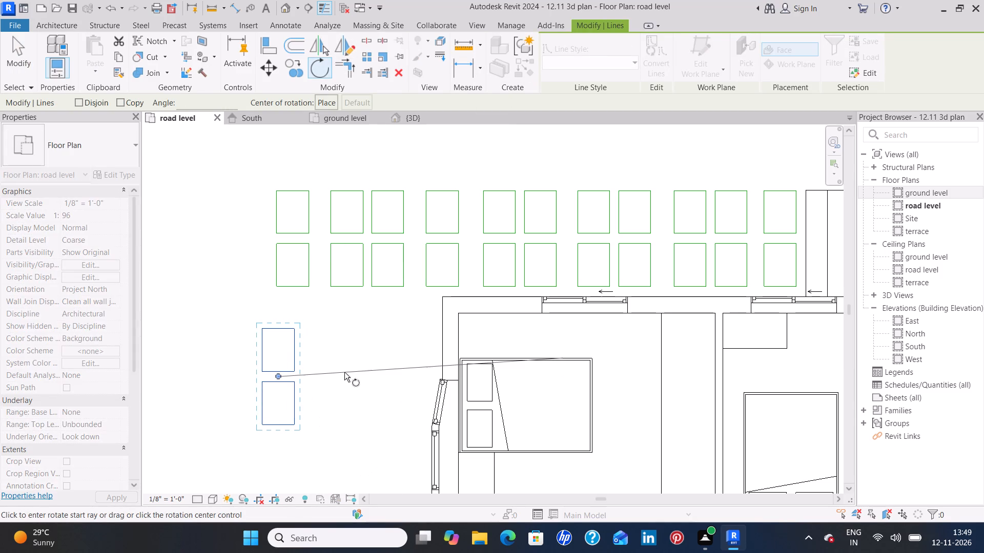
{"action": "left_click", "coordinate": [279, 325]}
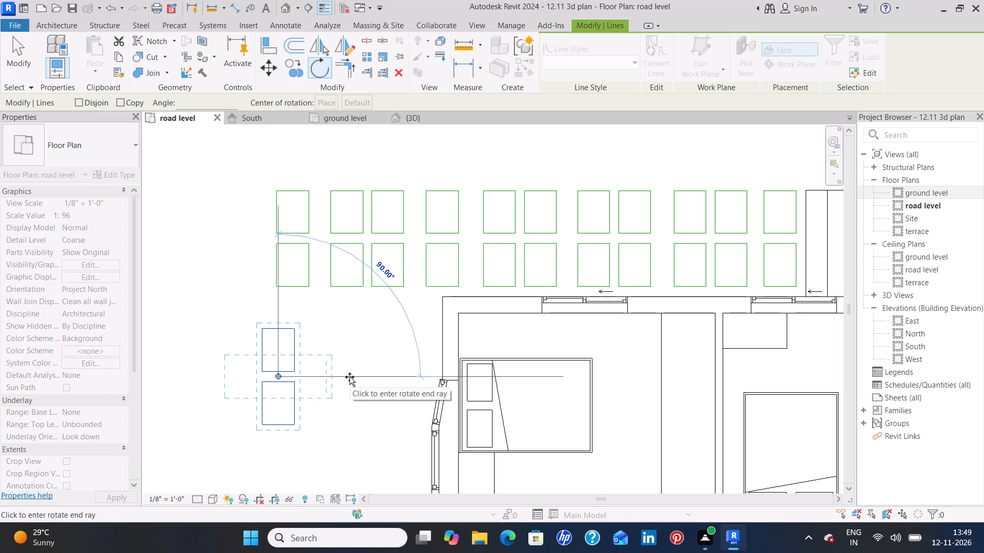
{"action": "left_click", "coordinate": [350, 377]}
{"action": "left_click", "coordinate": [188, 330]}
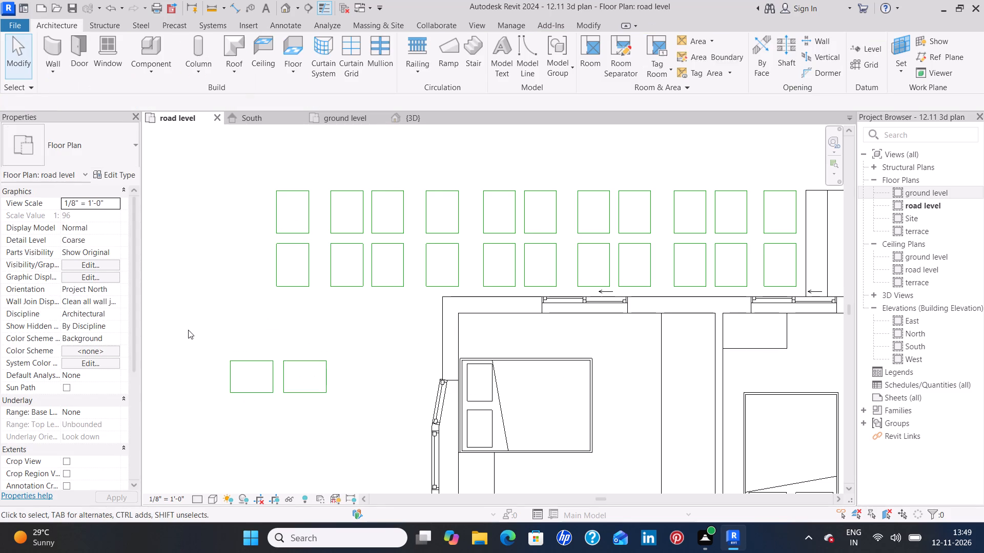
Move the rotated pair about 3'-0" diagonally to just below the row's outer end, level with the bedroom wall's inner face.
{"action": "left_click_drag", "start_coordinate": [348, 401], "coordinate": [199, 332]}
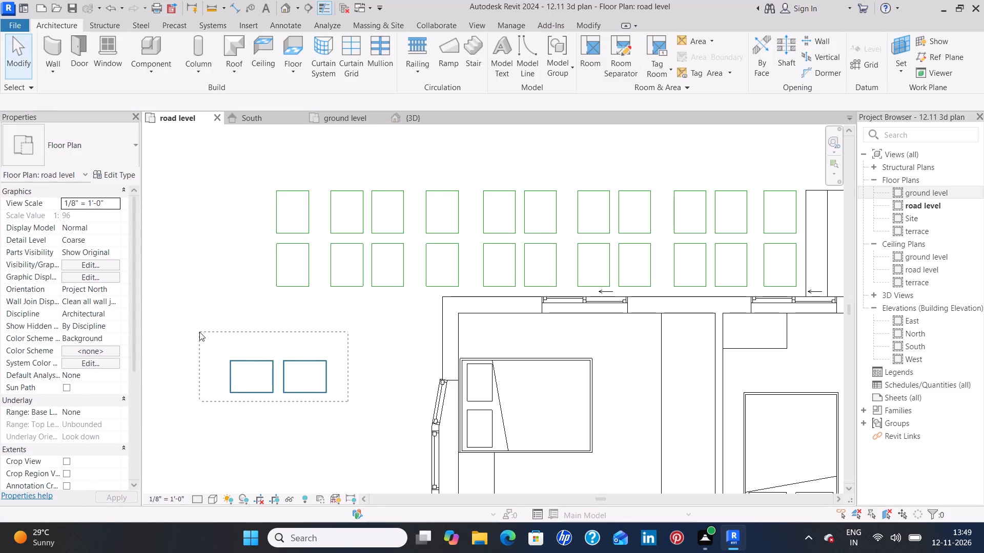
{"action": "left_click_drag", "start_coordinate": [199, 332], "coordinate": [199, 332]}
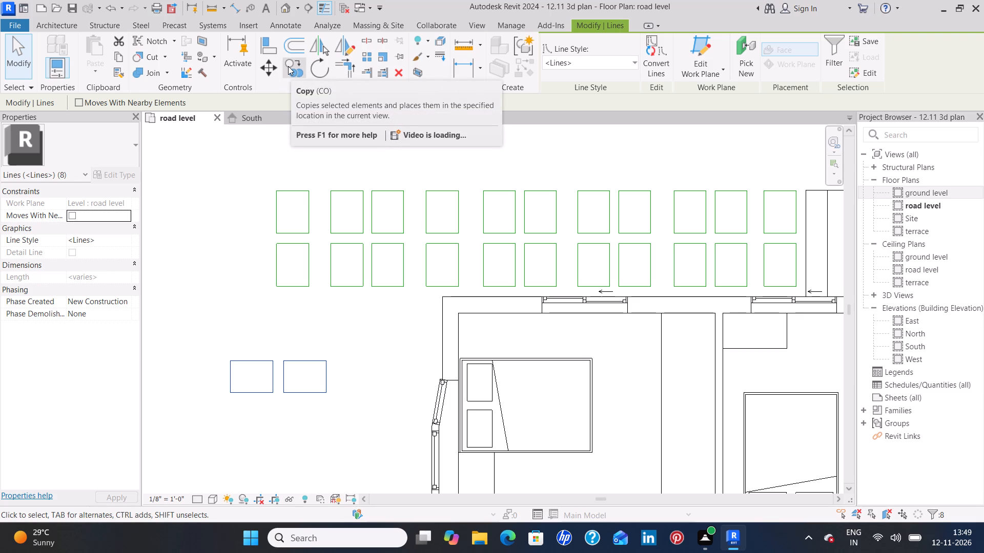
{"action": "left_click", "coordinate": [268, 73]}
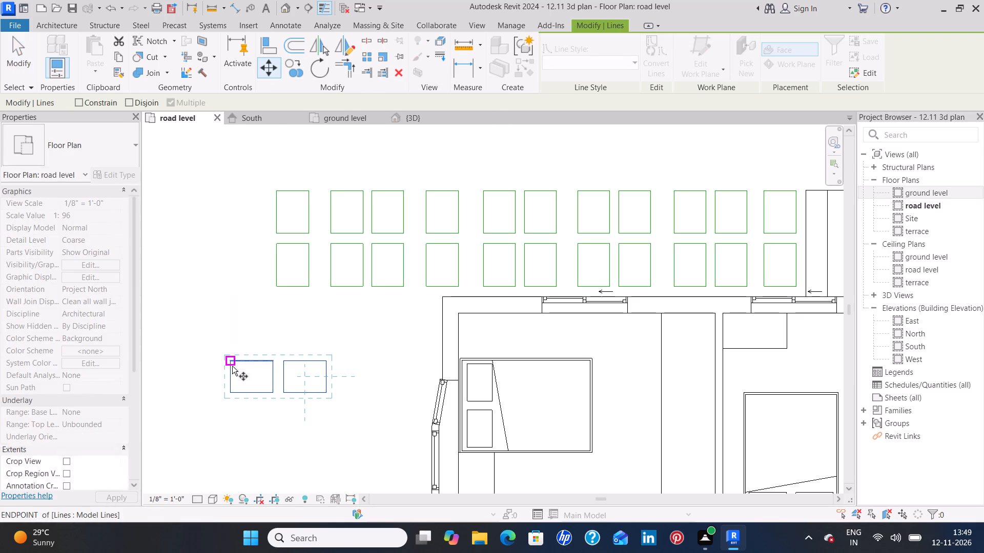
{"action": "left_click", "coordinate": [232, 365]}
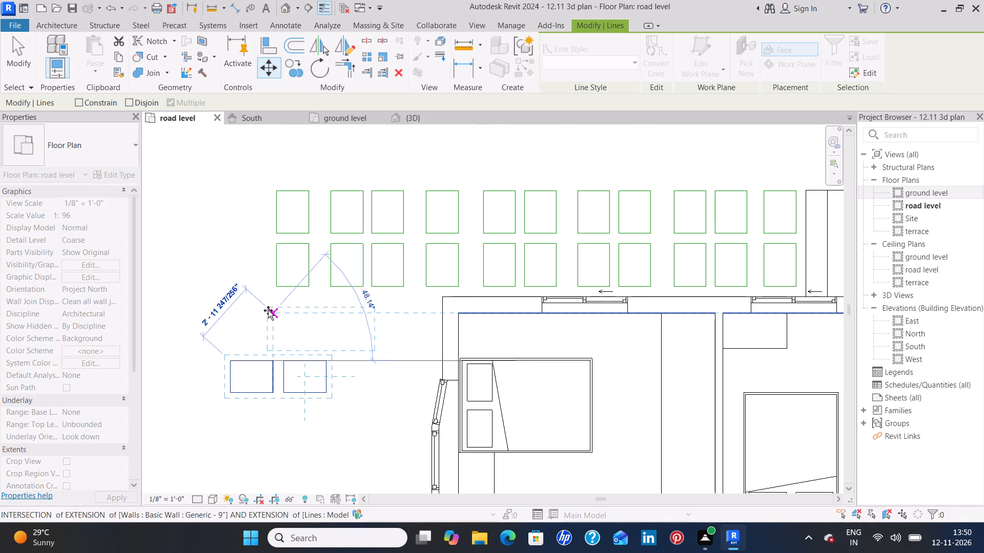
{"action": "left_click", "coordinate": [268, 310]}
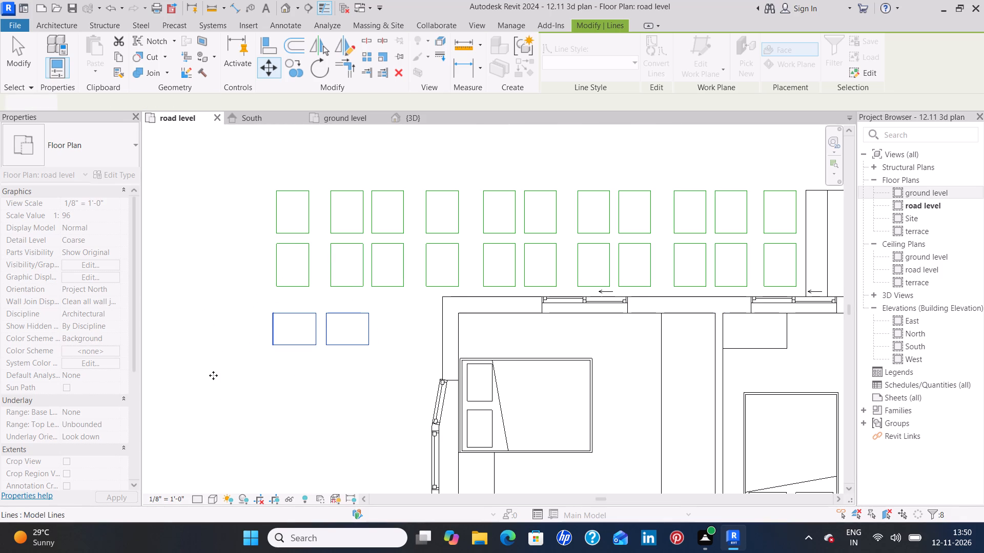
{"action": "middle_click_drag", "start_coordinate": [305, 386], "coordinate": [305, 321]}
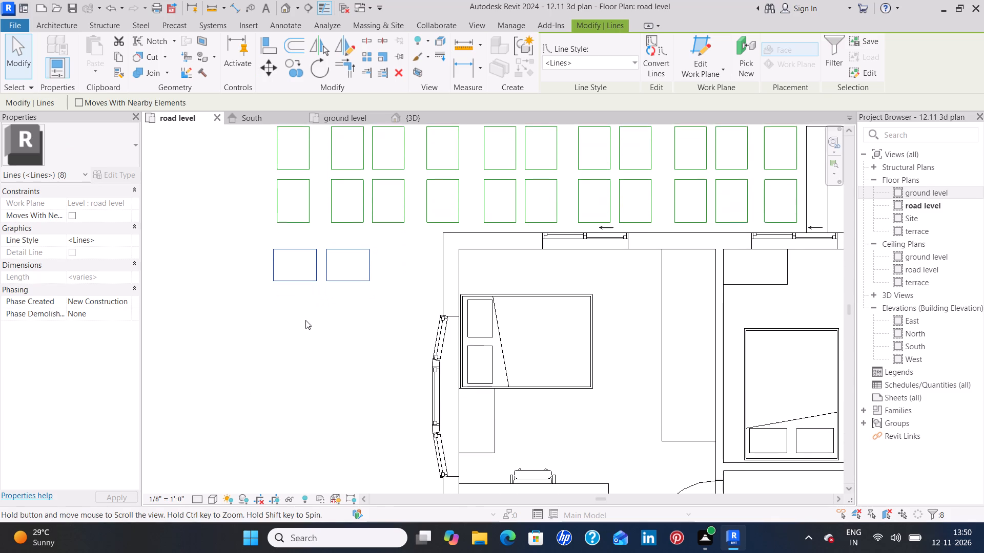
{"action": "left_click", "coordinate": [280, 322]}
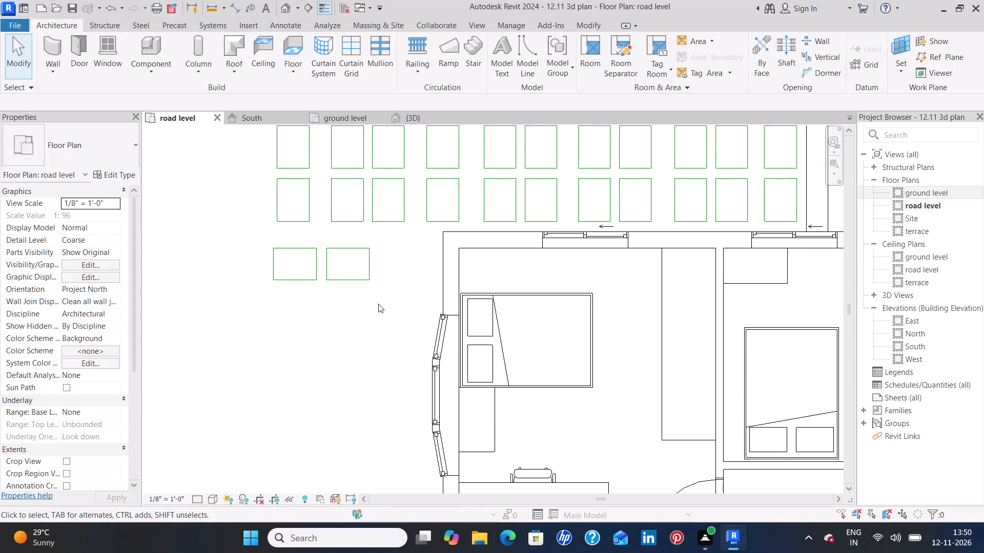
Nudge the rotated pair of paving rectangles two increments closer to the row above it.
{"action": "left_click_drag", "start_coordinate": [388, 287], "coordinate": [389, 279]}
{"action": "left_click_drag", "start_coordinate": [389, 279], "coordinate": [243, 236]}
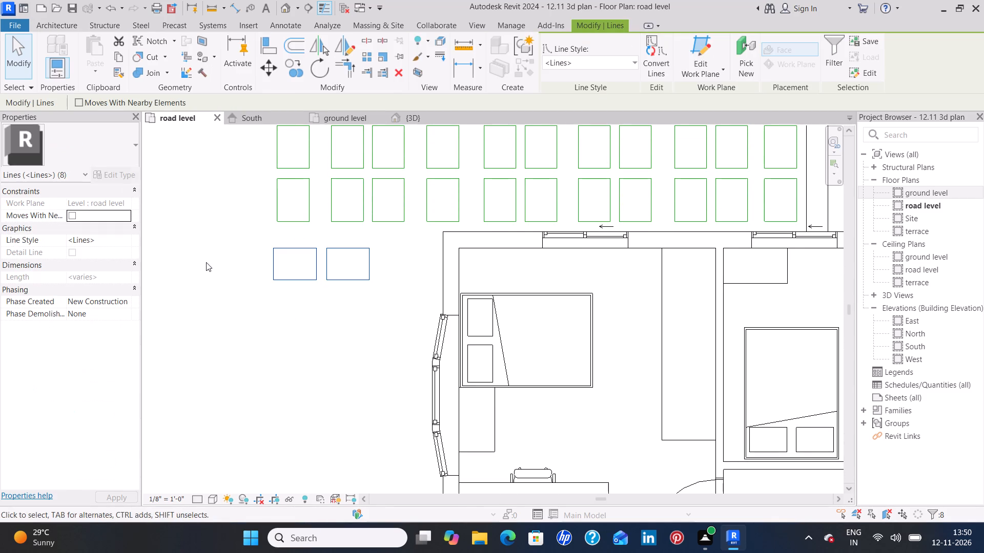
{"action": "key", "text": "Up"}
{"action": "key", "text": "Up"}
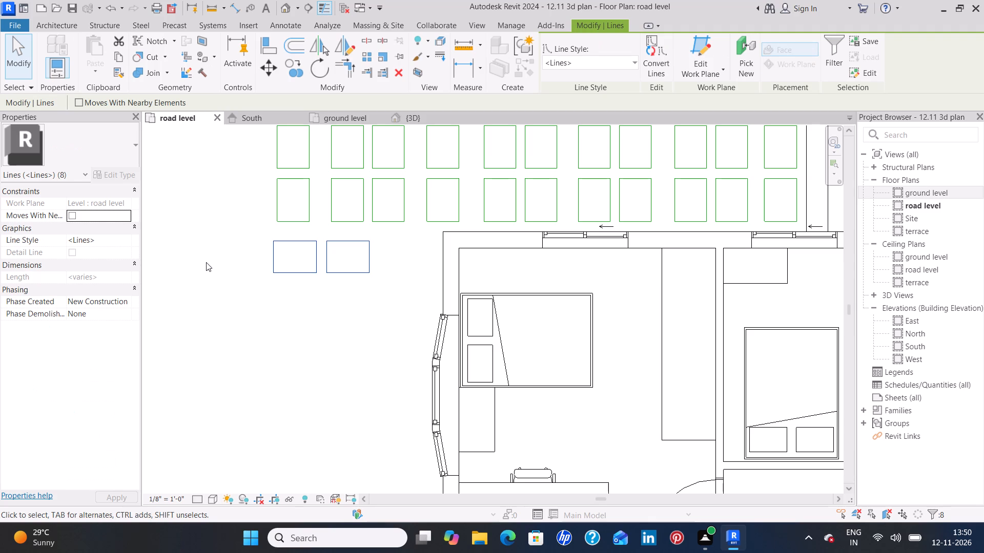
{"action": "left_click", "coordinate": [206, 262]}
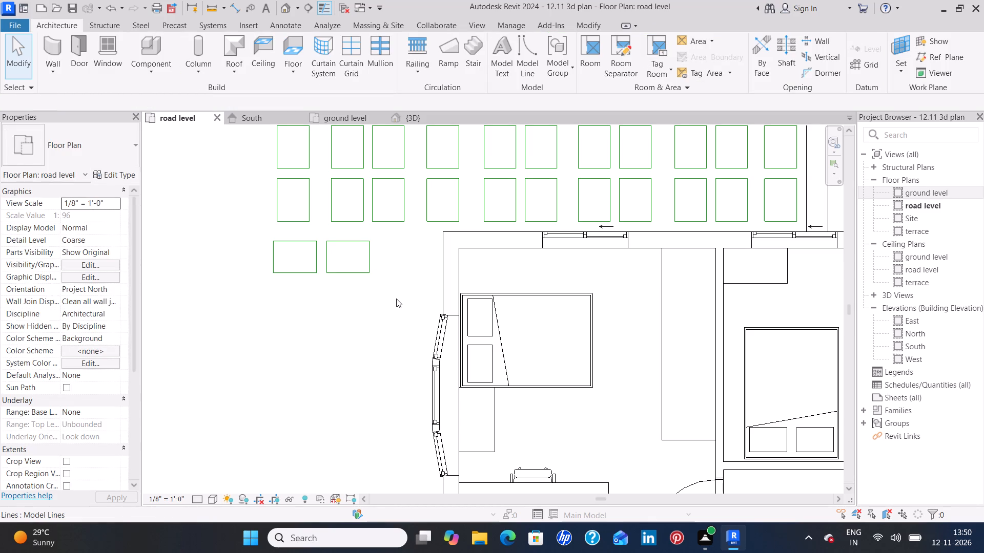
Copy the rotated pair of paving rectangles twice straight down alongside the bedroom's bay window wall, keeping the copies aligned with the original.
{"action": "left_click_drag", "start_coordinate": [395, 295], "coordinate": [234, 228]}
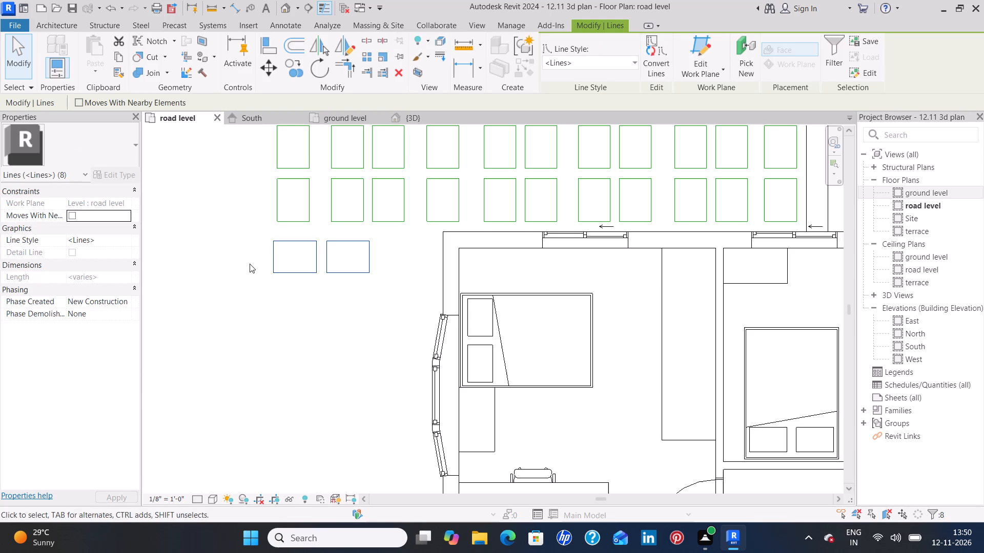
{"action": "left_click", "coordinate": [296, 71]}
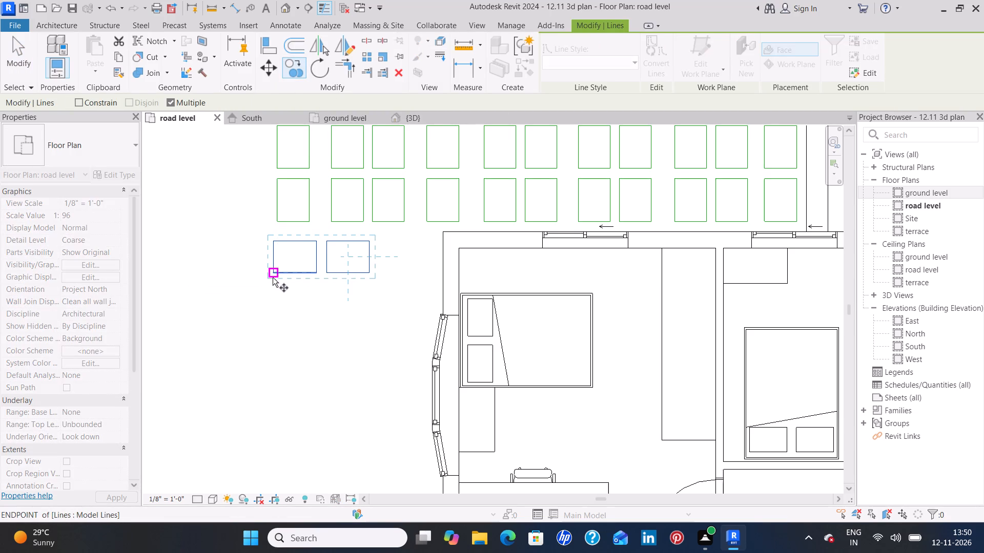
{"action": "left_click", "coordinate": [276, 276]}
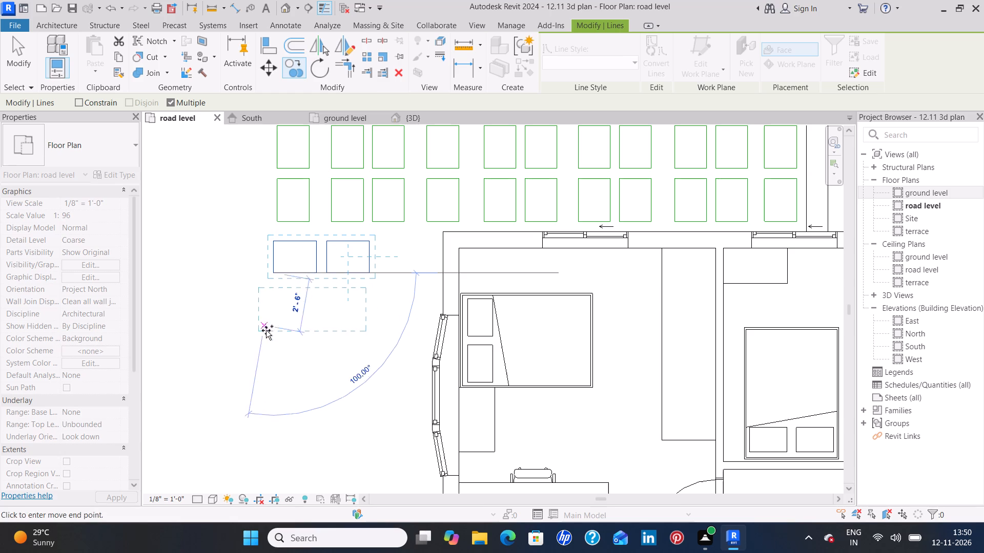
{"action": "left_click", "coordinate": [273, 335]}
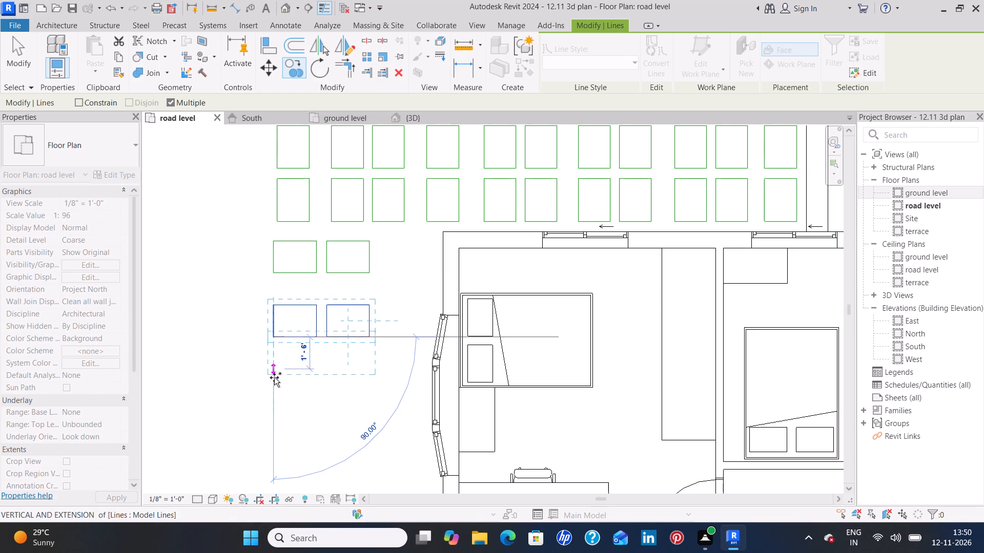
{"action": "left_click", "coordinate": [275, 382]}
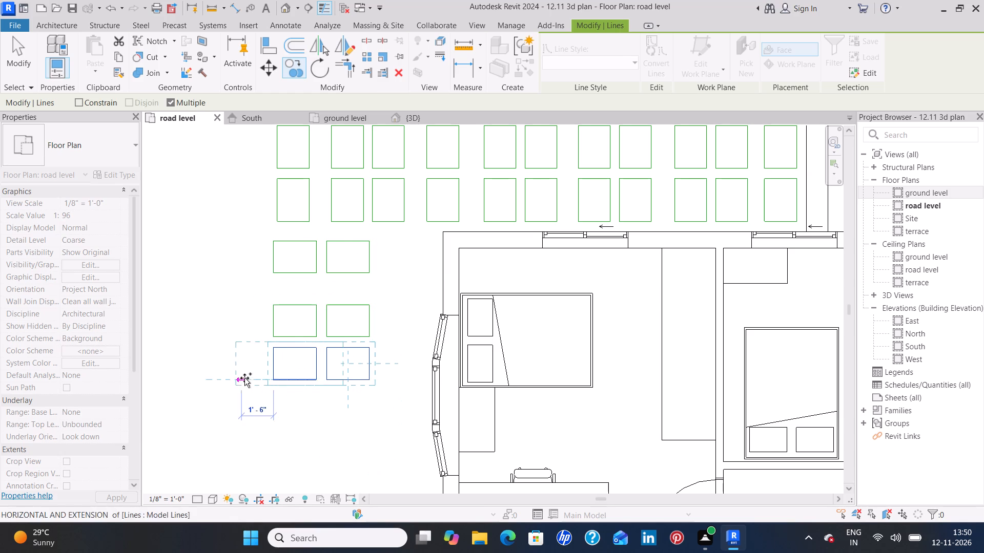
{"action": "key", "text": "Escape"}
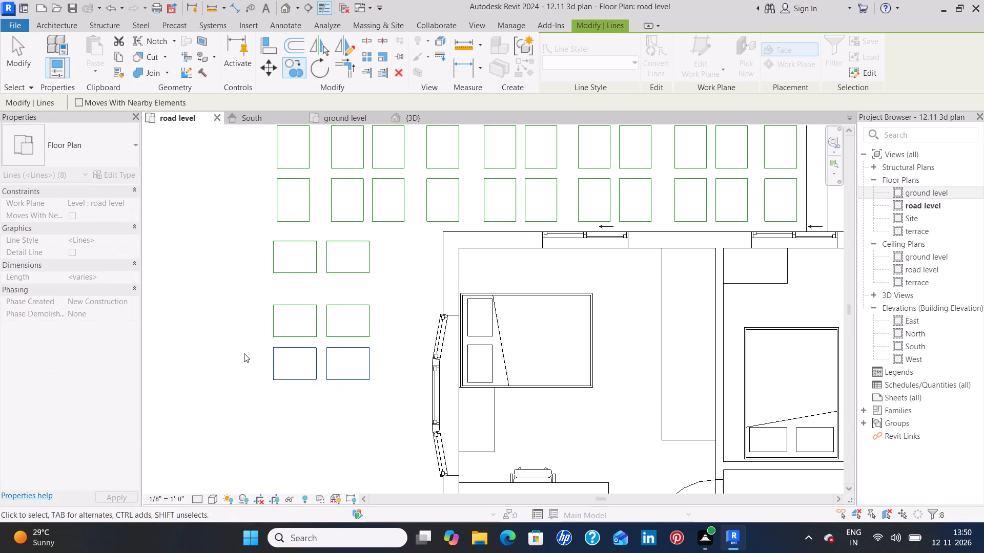
Nudge the two new pairs of paving rectangles together three increments closer to the pair above them.
{"action": "left_click", "coordinate": [393, 322]}
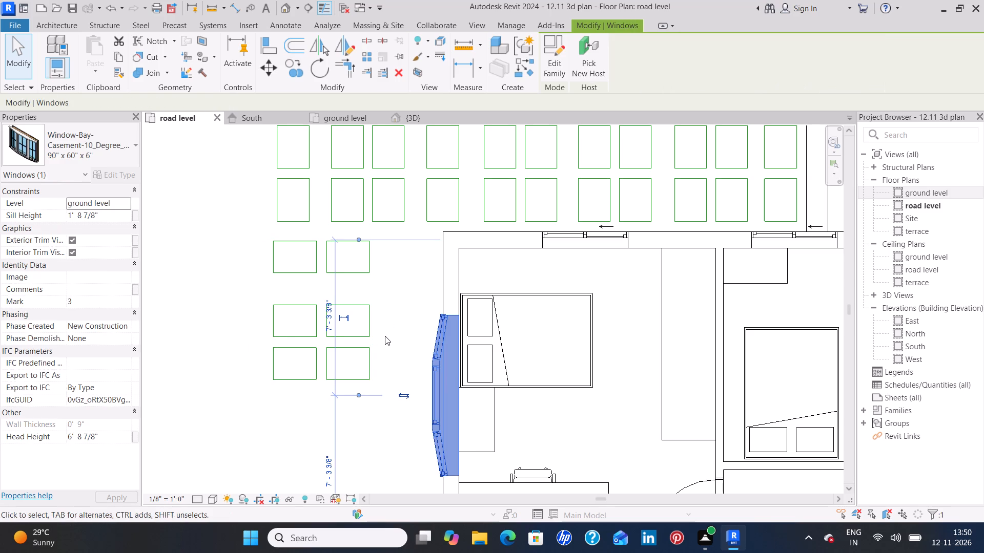
{"action": "key", "text": "Escape"}
{"action": "left_click_drag", "start_coordinate": [382, 391], "coordinate": [367, 352]}
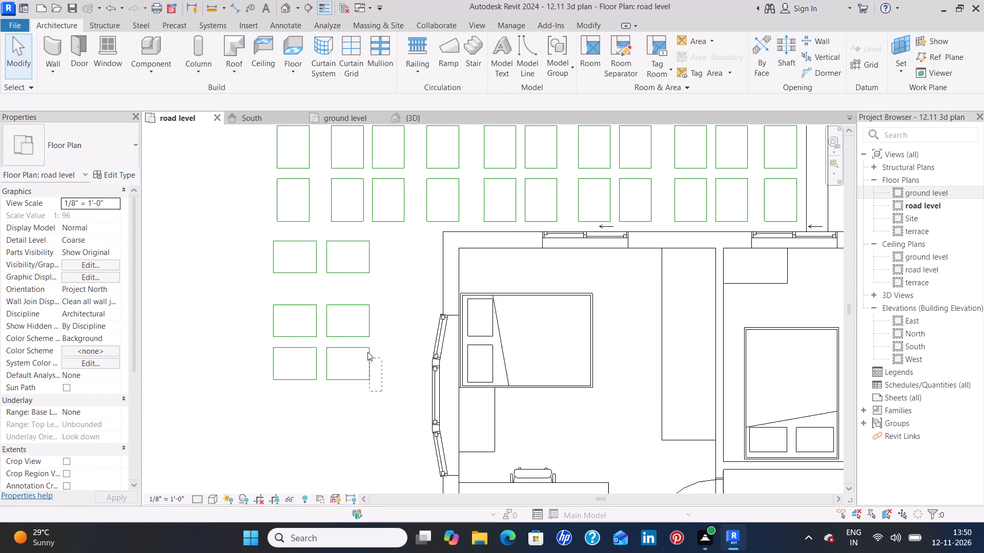
{"action": "left_click_drag", "start_coordinate": [367, 352], "coordinate": [255, 281]}
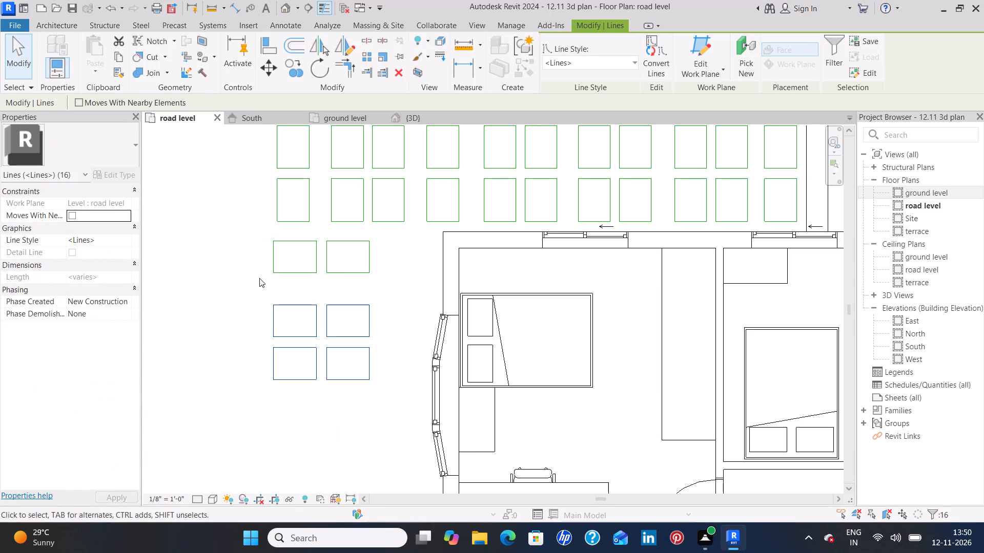
{"action": "key", "text": "Up"}
{"action": "key", "text": "Up"}
{"action": "key", "text": "Up"}
{"action": "key", "text": "Down"}
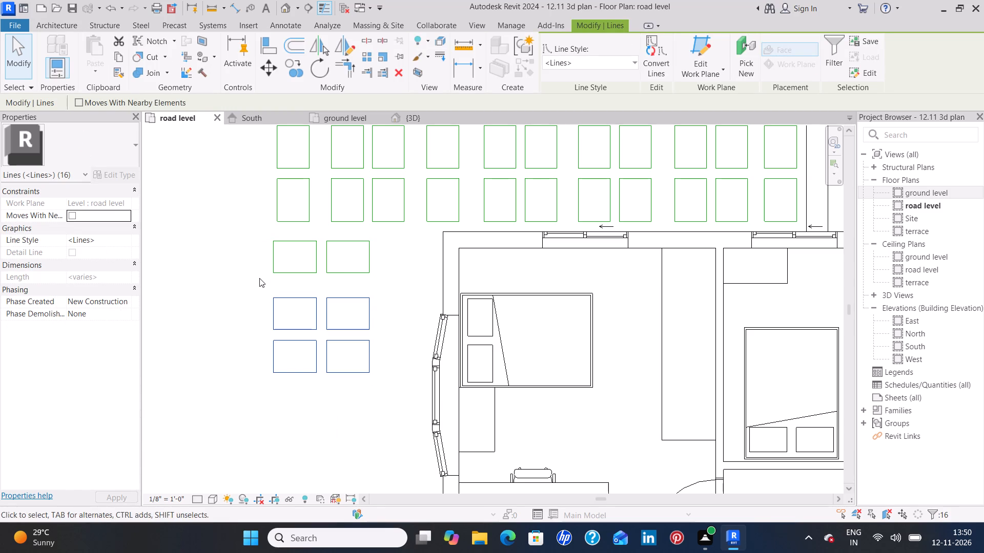
{"action": "key", "text": "Up"}
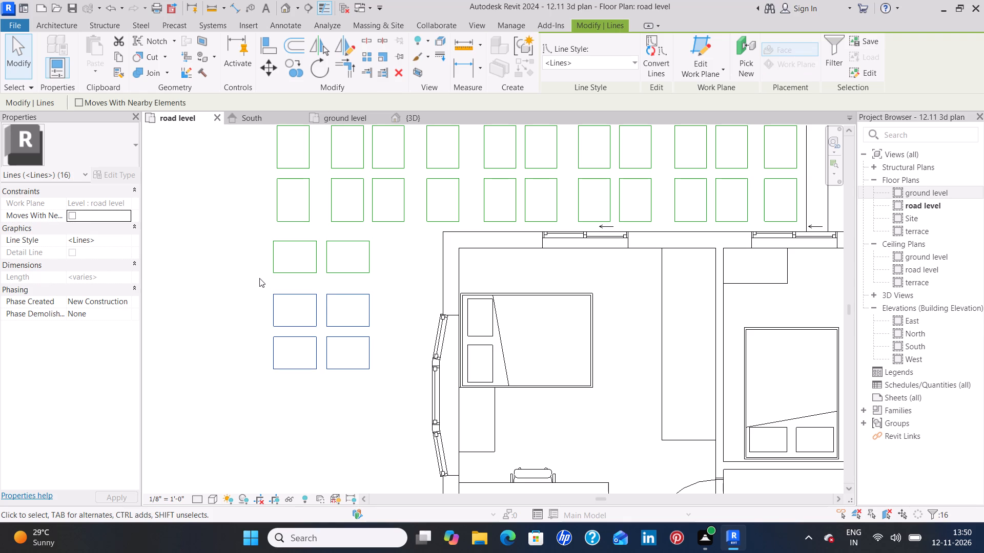
Copy the four-rectangle paving block four times down the side of the house to the living room's near corner, about 5'-0" apart.
{"action": "left_click", "coordinate": [297, 74]}
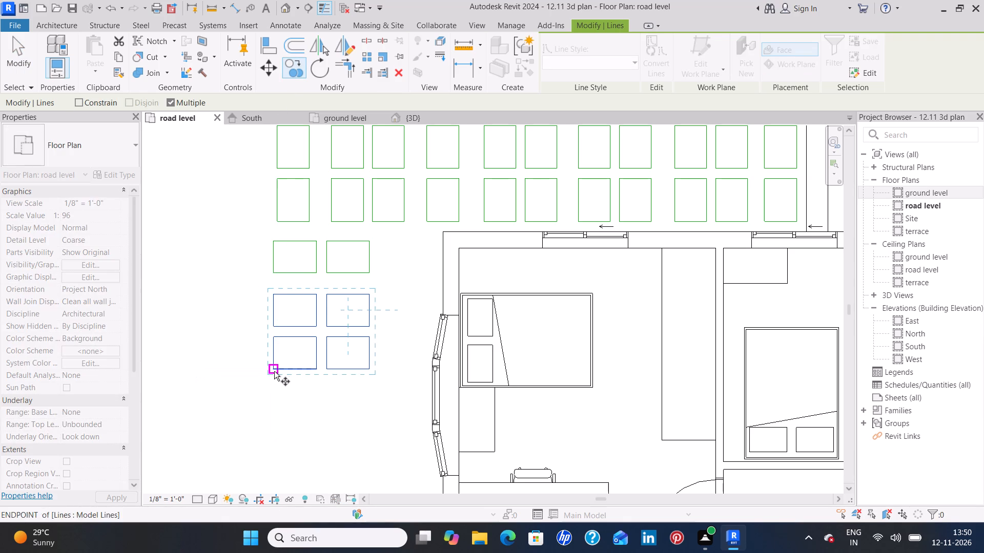
{"action": "left_click", "coordinate": [274, 371]}
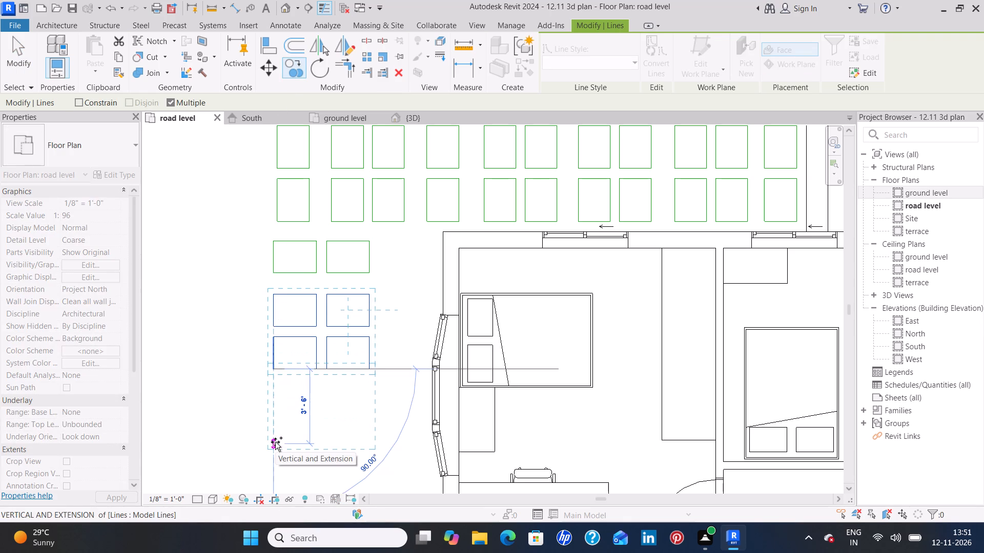
{"action": "middle_click_drag", "start_coordinate": [275, 442], "coordinate": [302, 239]}
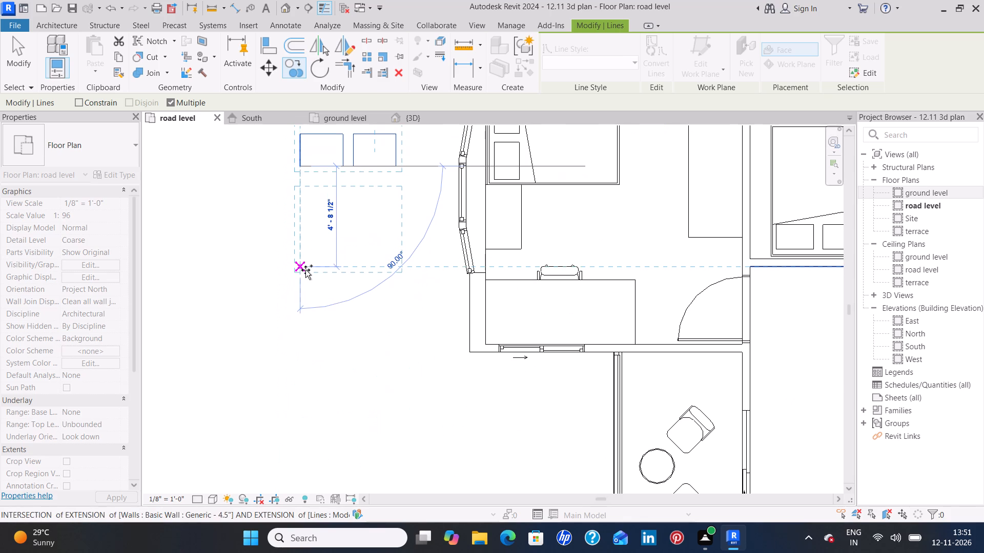
{"action": "left_click", "coordinate": [306, 272]}
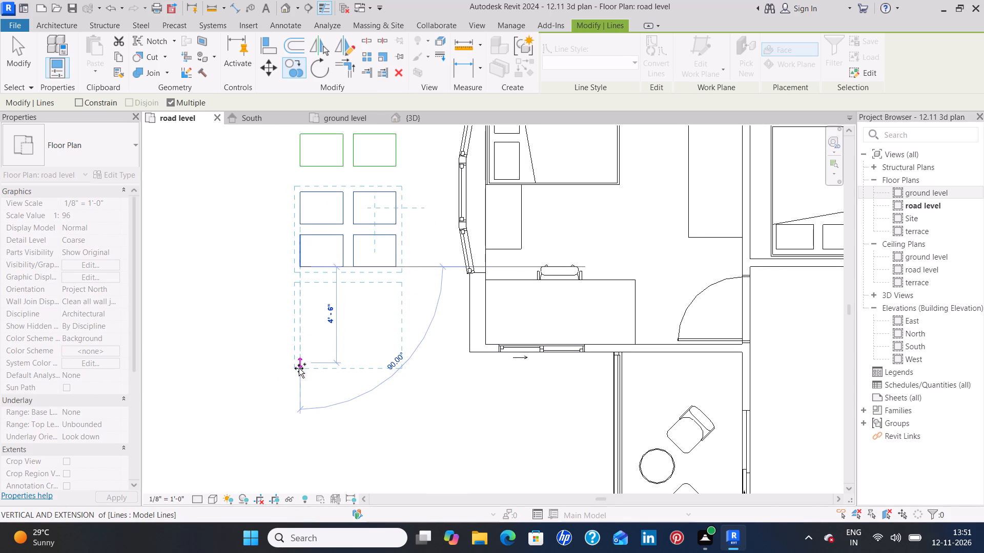
{"action": "left_click", "coordinate": [298, 368]}
{"action": "middle_click_drag", "start_coordinate": [297, 394], "coordinate": [307, 276]}
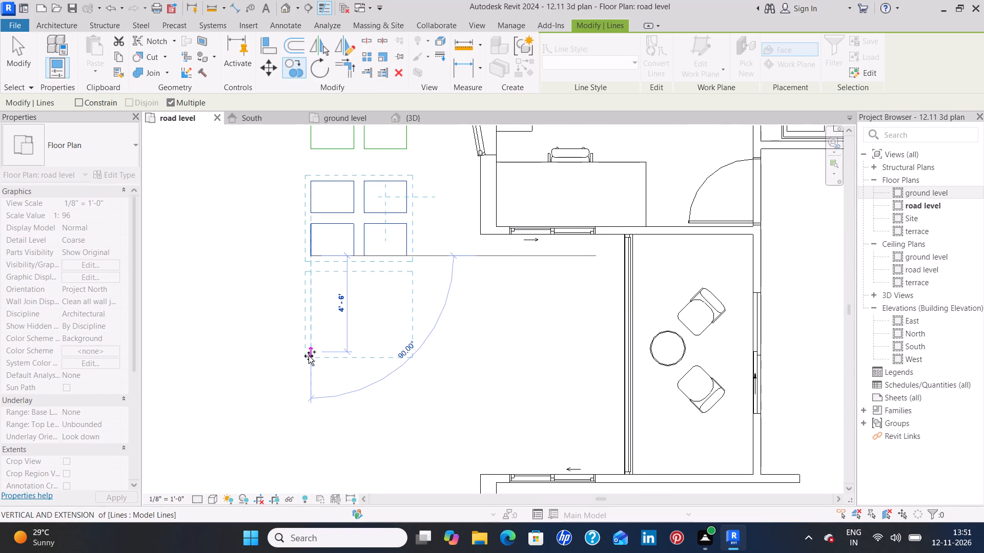
{"action": "left_click", "coordinate": [309, 358]}
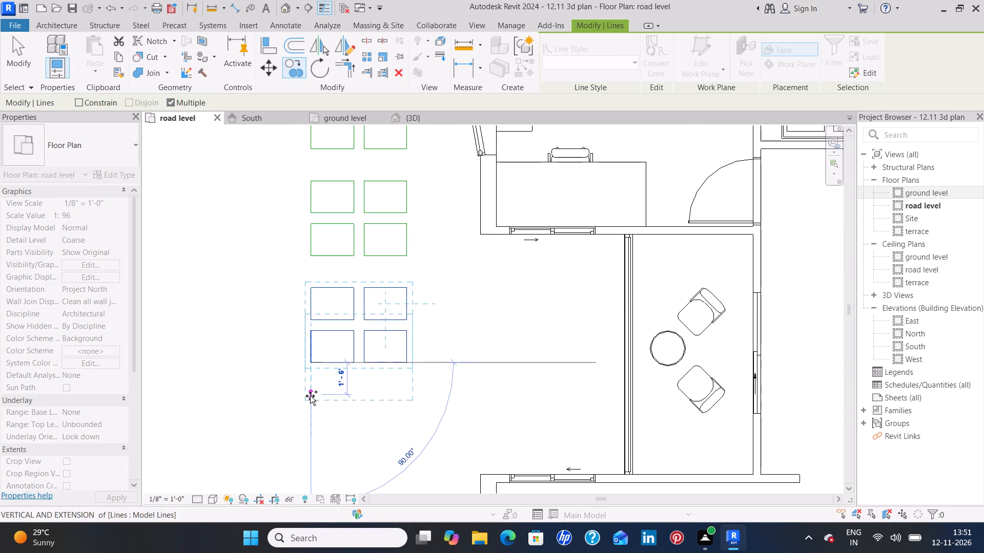
{"action": "middle_click_drag", "start_coordinate": [310, 396], "coordinate": [321, 221]}
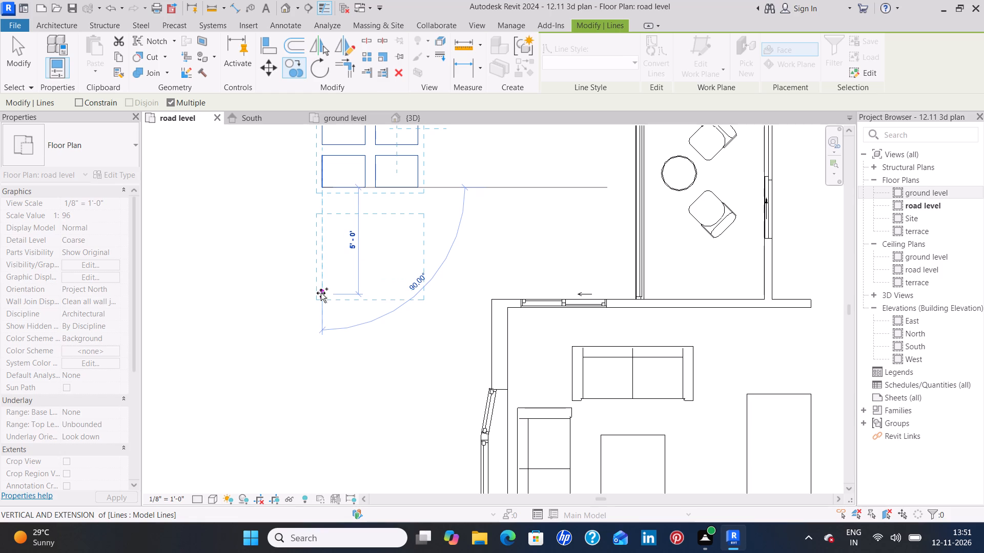
{"action": "left_click", "coordinate": [321, 293]}
Continue the paving column with five more copies of the block at 5'-0" spacing, past the living room and beyond its front wall.
{"action": "middle_click_drag", "start_coordinate": [317, 375], "coordinate": [326, 233]}
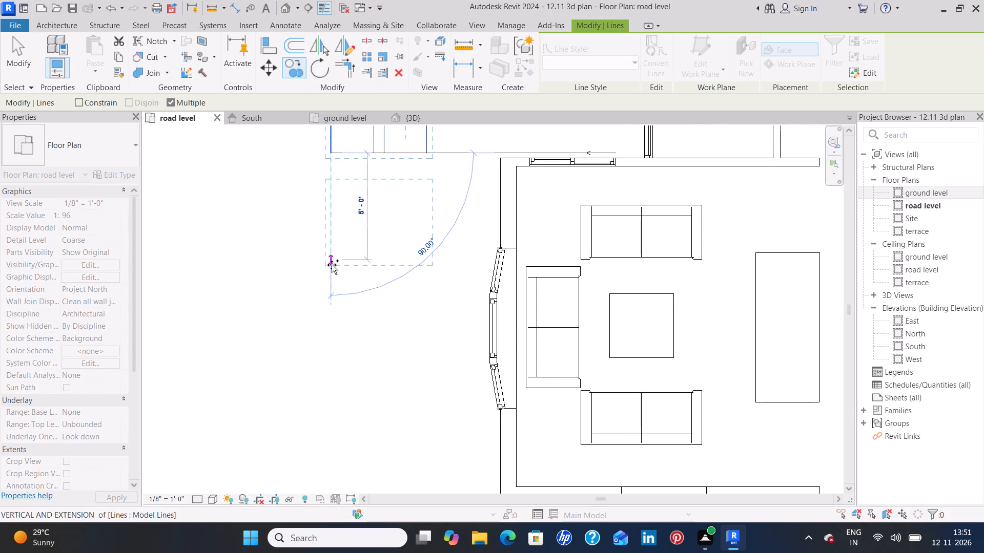
{"action": "left_click", "coordinate": [331, 262]}
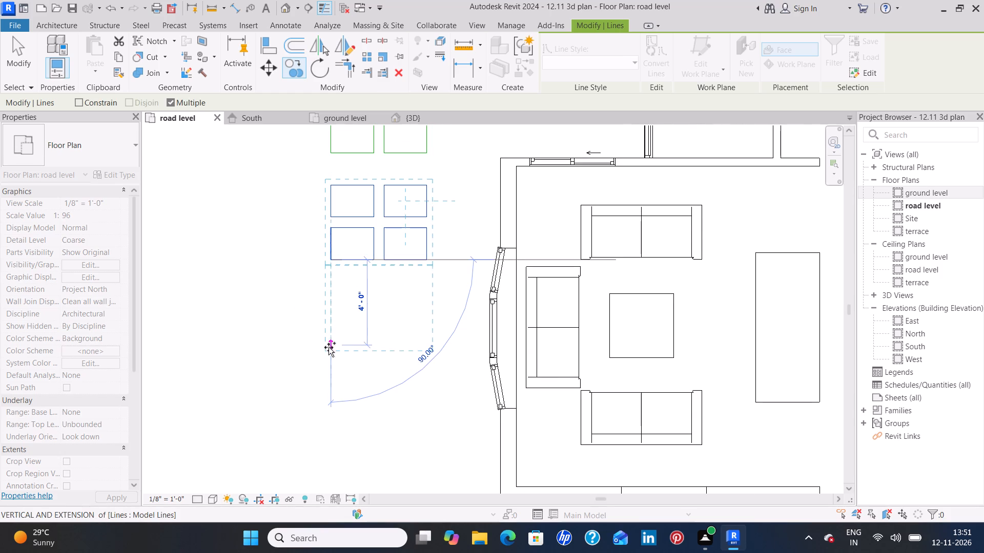
{"action": "left_click", "coordinate": [329, 366]}
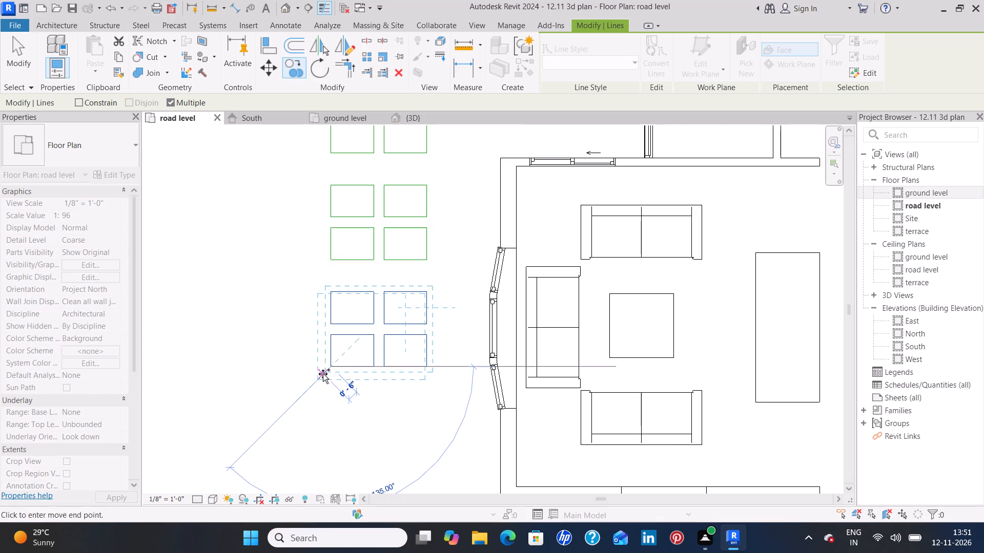
{"action": "middle_click_drag", "start_coordinate": [323, 319], "coordinate": [335, 189]}
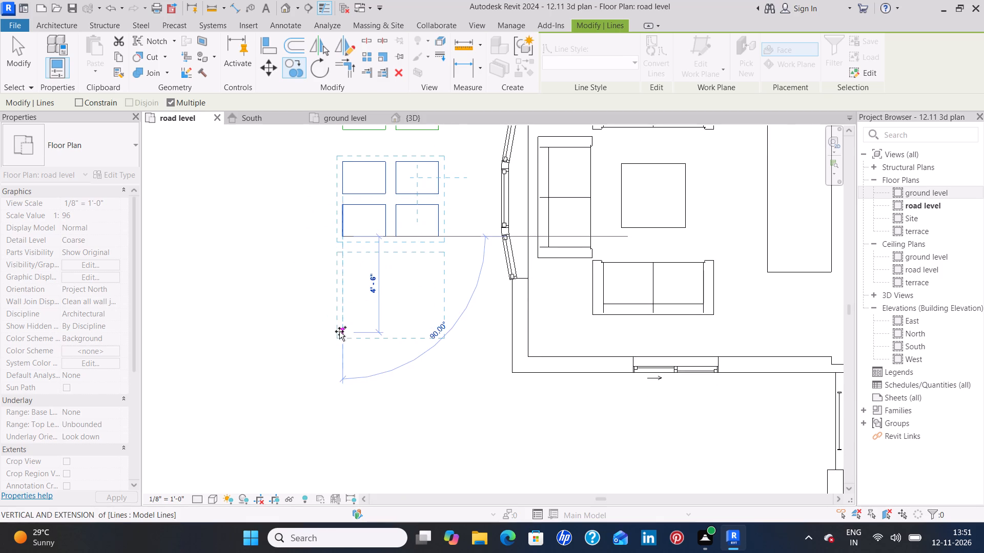
{"action": "left_click", "coordinate": [338, 342]}
{"action": "middle_click_drag", "start_coordinate": [343, 301], "coordinate": [366, 221]}
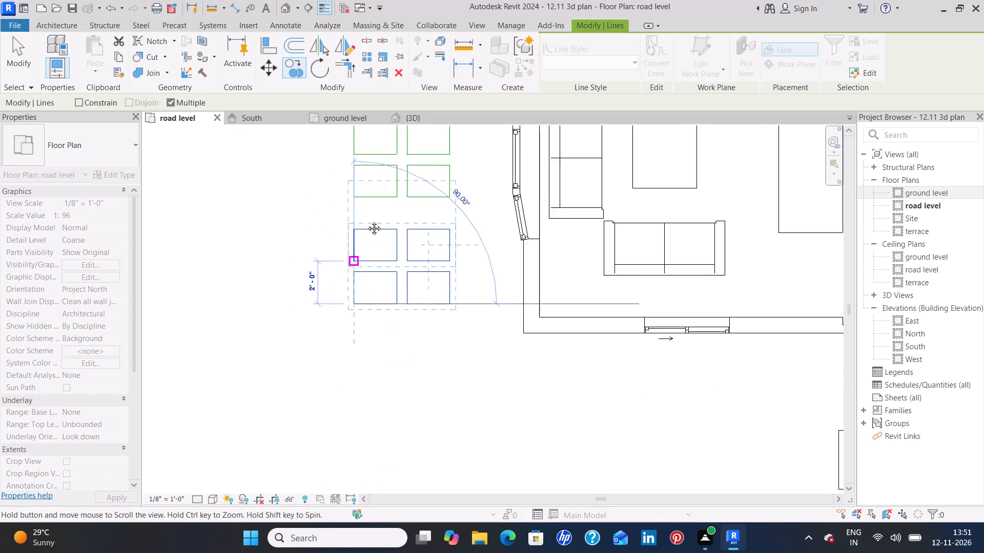
{"action": "middle_click_drag", "start_coordinate": [366, 221], "coordinate": [375, 186]}
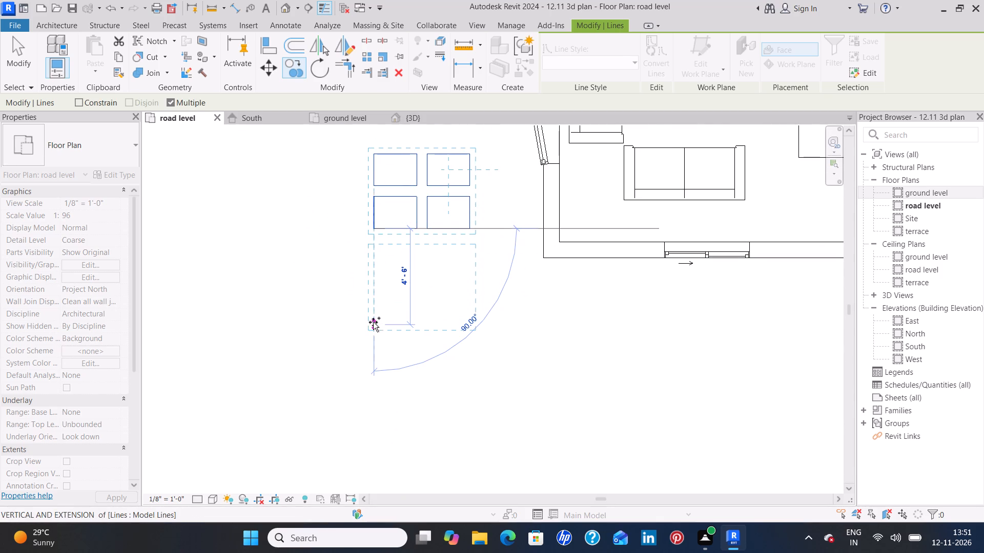
{"action": "left_click", "coordinate": [373, 331]}
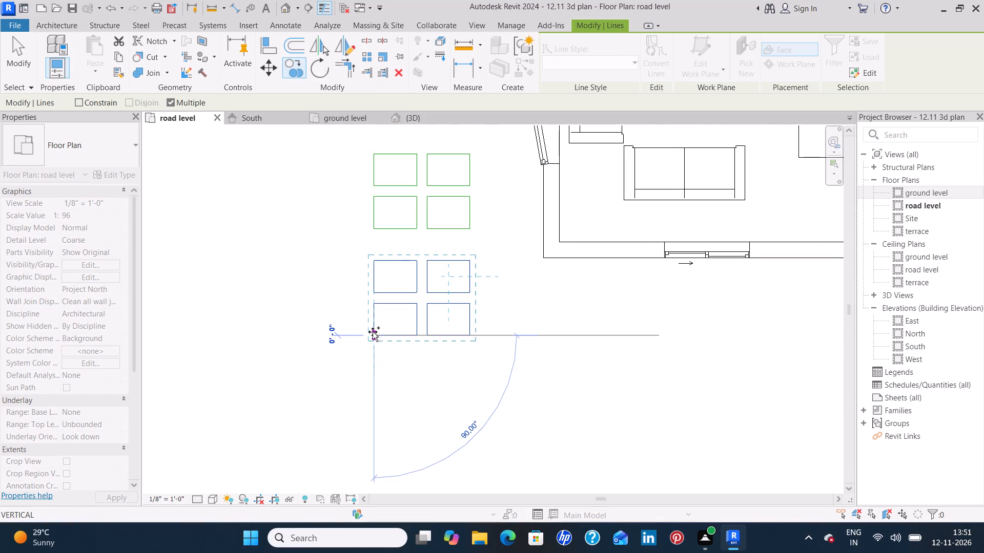
{"action": "middle_click_drag", "start_coordinate": [373, 325], "coordinate": [381, 184]}
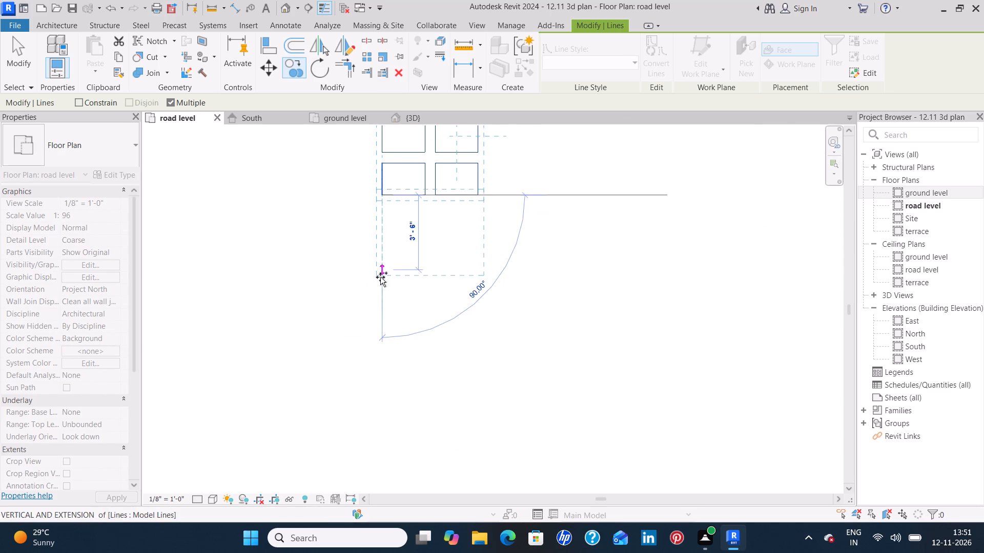
{"action": "left_click", "coordinate": [378, 298]}
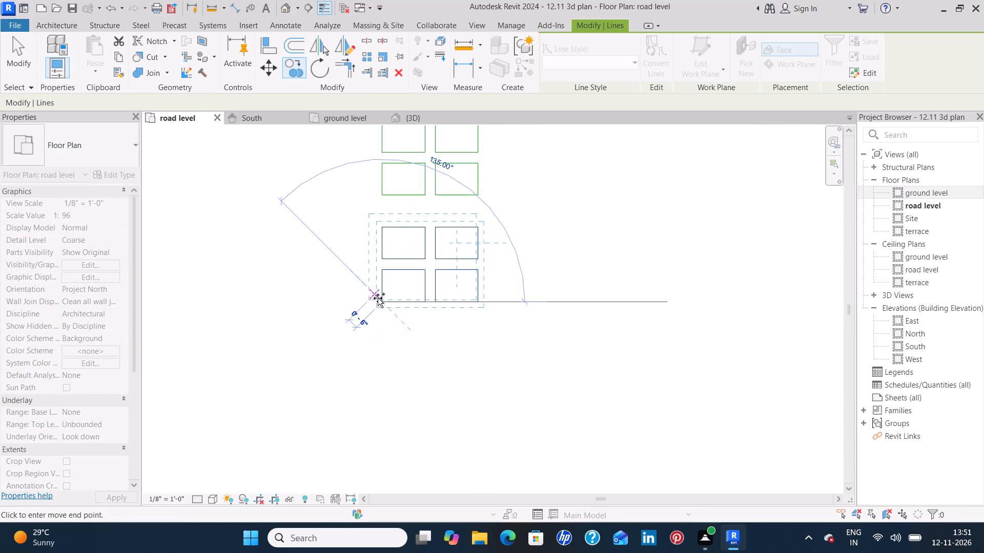
Add two more copies of the paving block at 5'-0" spacing to extend the column toward the front boundary wall.
{"action": "scroll", "coordinate": [378, 298], "scroll_direction": "down", "scroll_amount": 14}
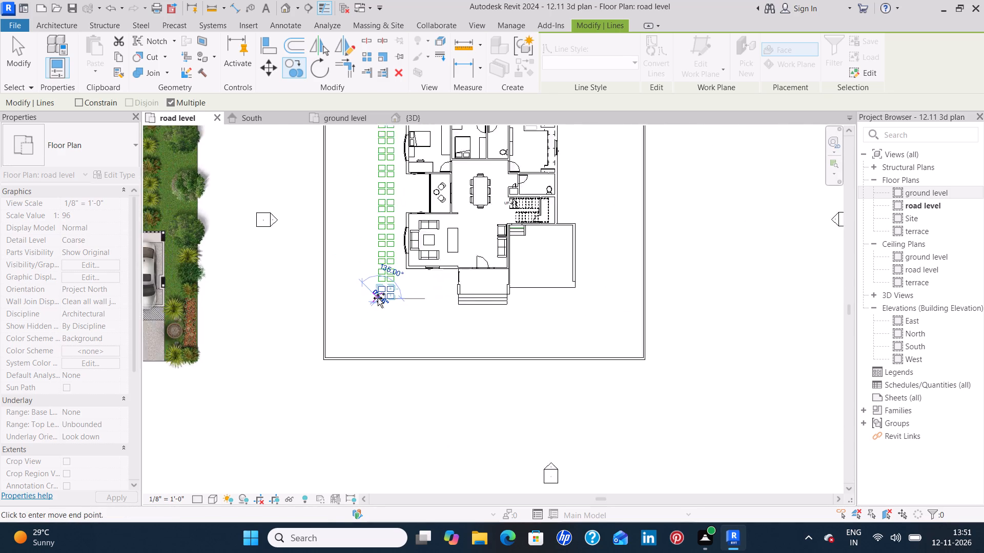
{"action": "scroll", "coordinate": [378, 298], "scroll_direction": "down", "scroll_amount": 4}
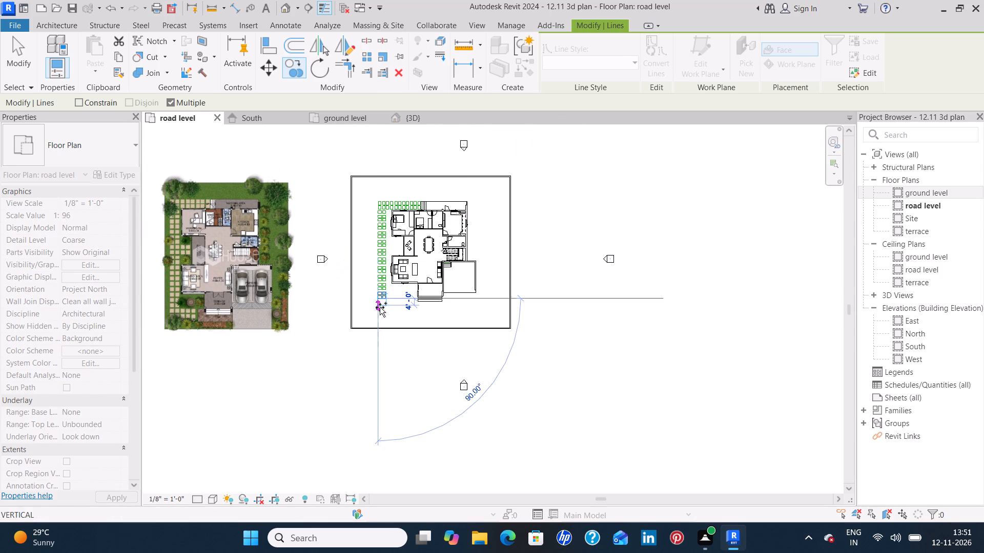
{"action": "scroll", "coordinate": [383, 307], "scroll_direction": "up", "scroll_amount": 8}
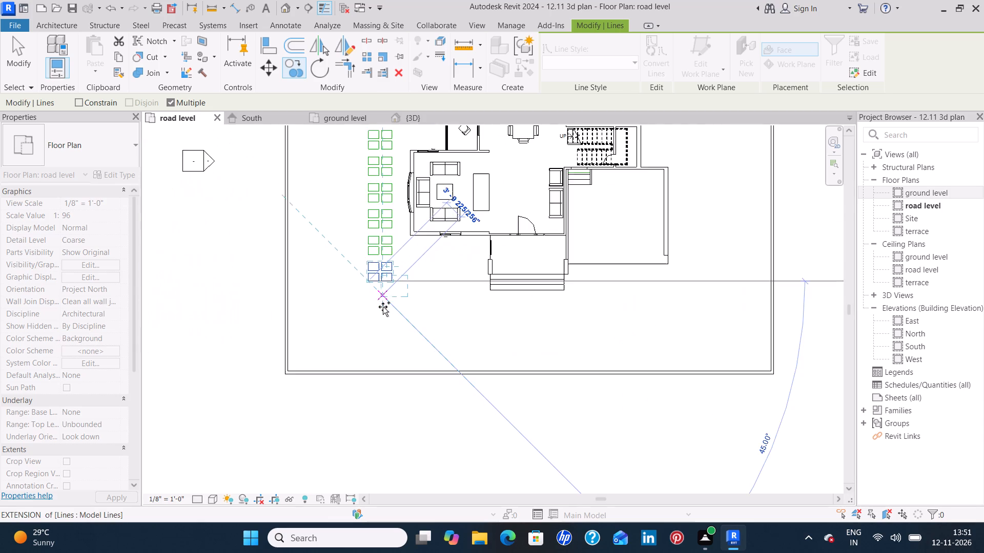
{"action": "scroll", "coordinate": [383, 307], "scroll_direction": "up", "scroll_amount": 8}
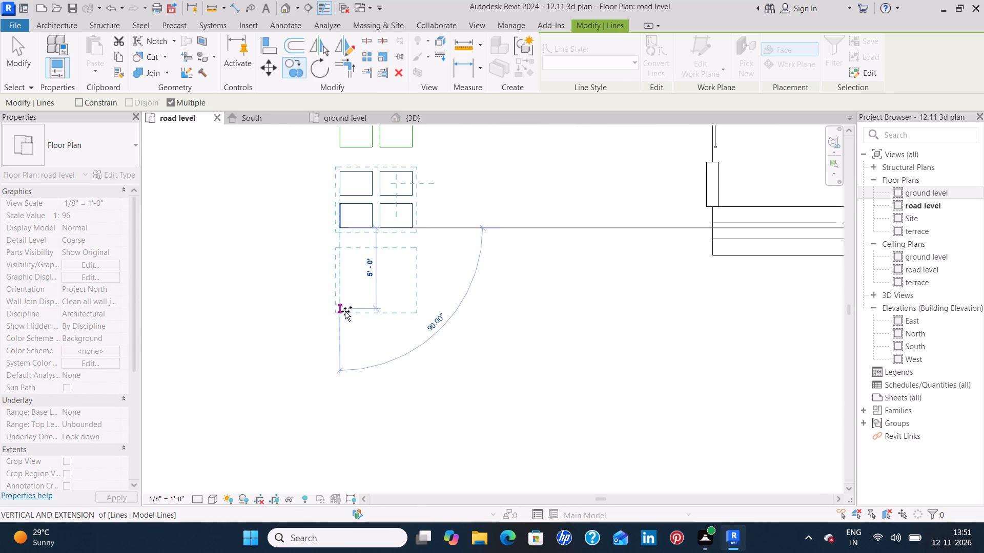
{"action": "left_click", "coordinate": [345, 311]}
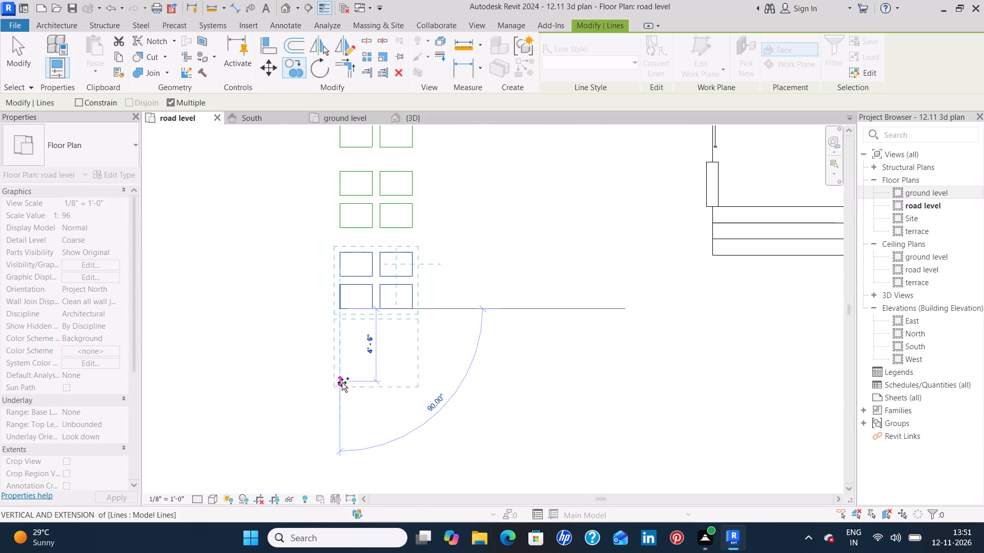
{"action": "left_click", "coordinate": [344, 388]}
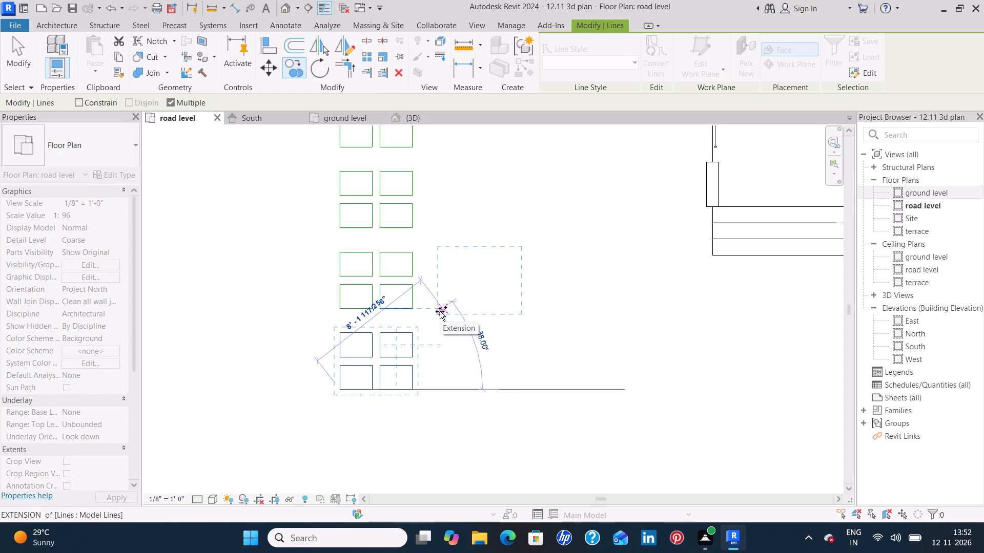
Copy the four-rectangle paving block four times beside the column's last two blocks, forming two more columns about 6'-0" apart with rows at 5'-0".
{"action": "left_click", "coordinate": [438, 312]}
{"action": "left_click", "coordinate": [445, 386]}
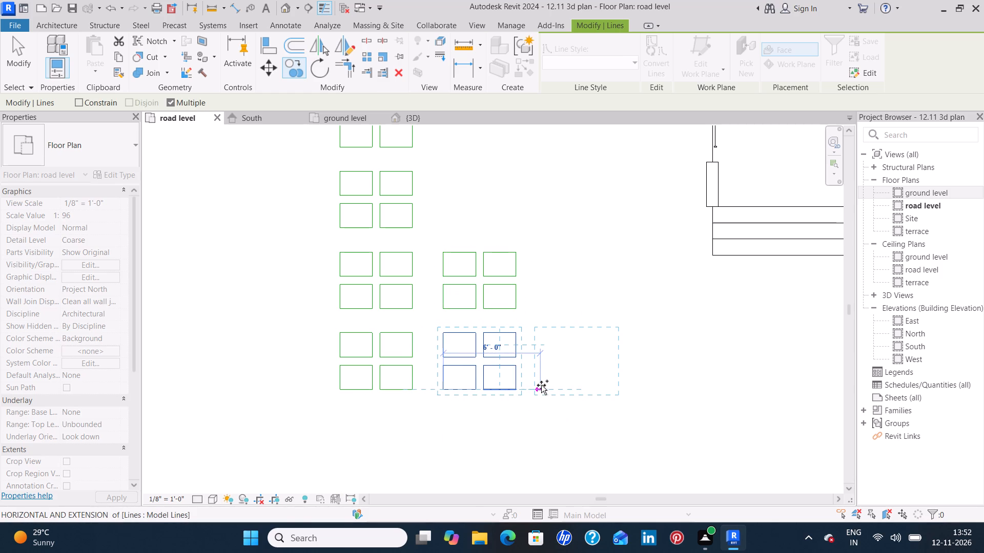
{"action": "left_click", "coordinate": [542, 385]}
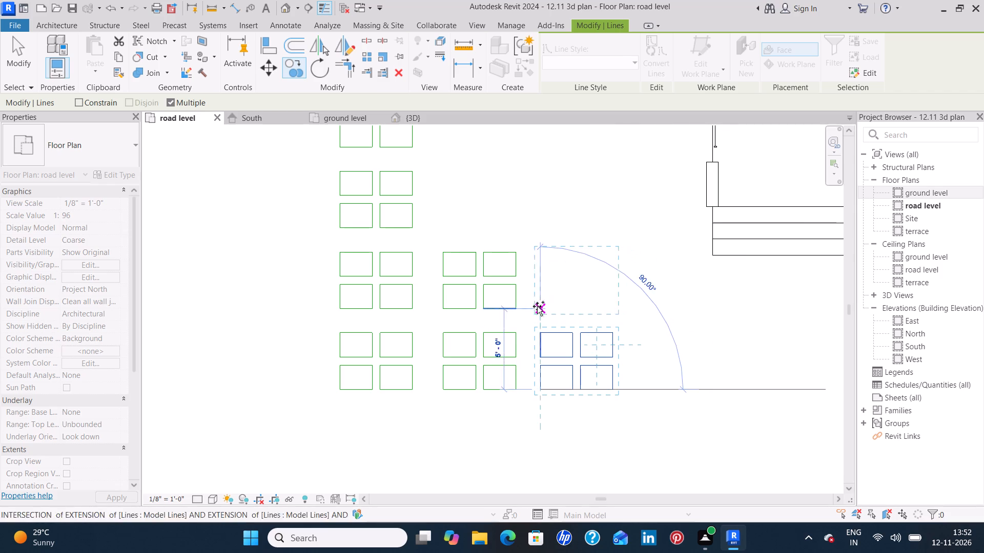
{"action": "left_click", "coordinate": [535, 306]}
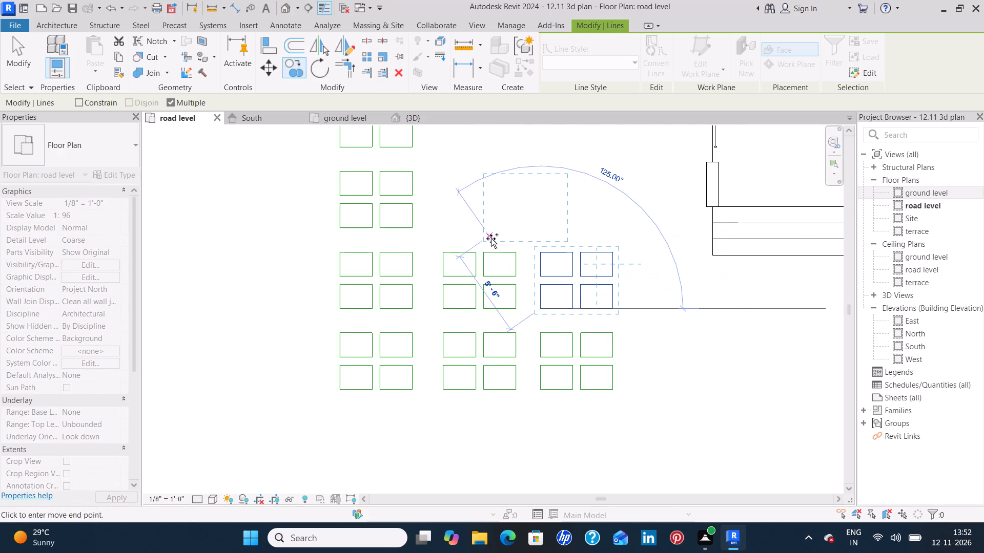
Place one more copy of the paving block in the recess between the front living room and the bedroom.
{"action": "scroll", "coordinate": [521, 220], "scroll_direction": "down", "scroll_amount": 2}
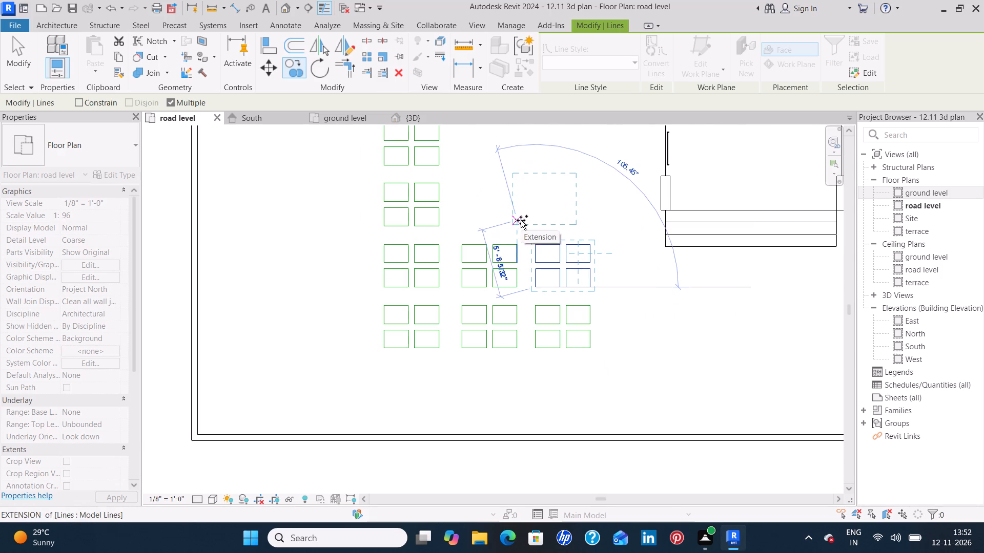
{"action": "middle_click_drag", "start_coordinate": [521, 239], "coordinate": [521, 485]}
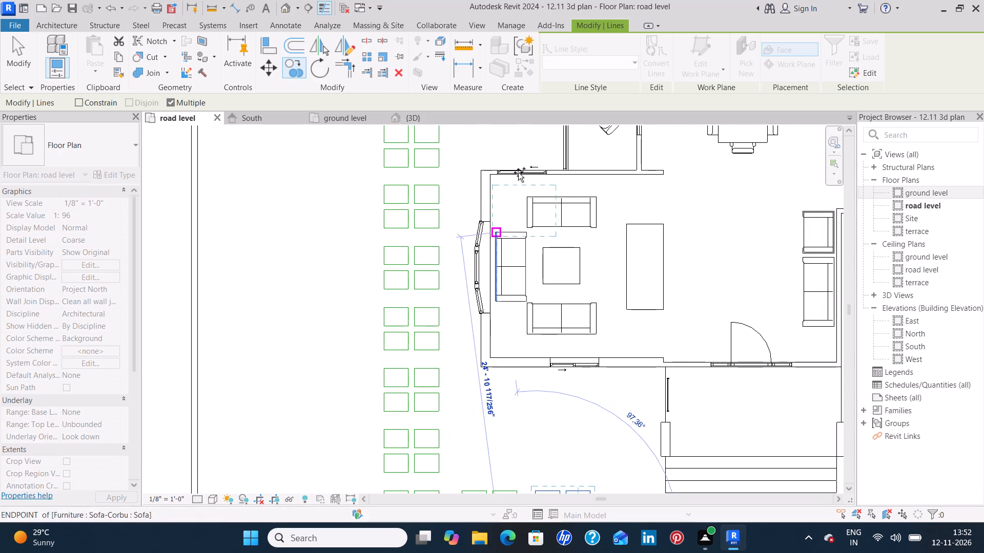
{"action": "middle_click_drag", "start_coordinate": [511, 155], "coordinate": [508, 409]}
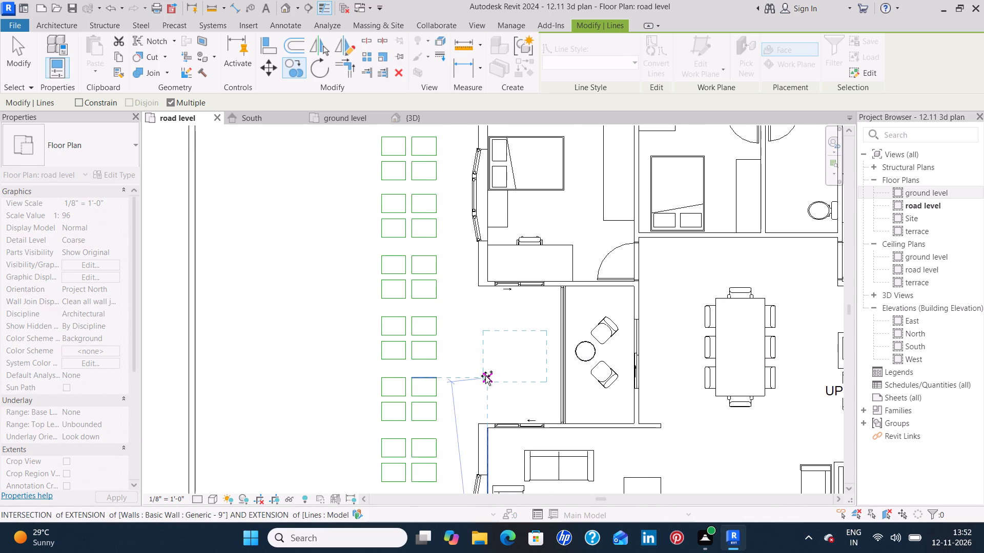
{"action": "left_click", "coordinate": [462, 376]}
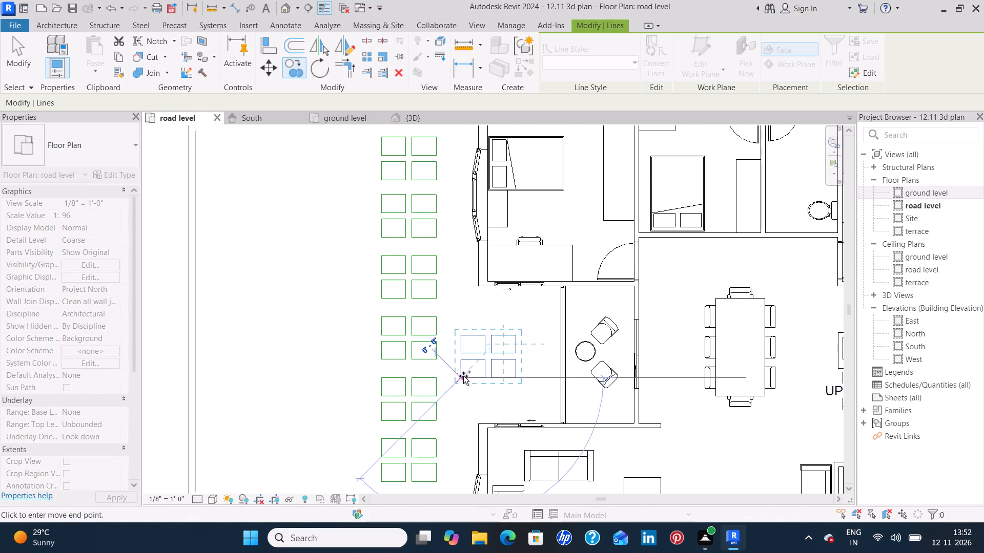
{"action": "key", "text": "Escape"}
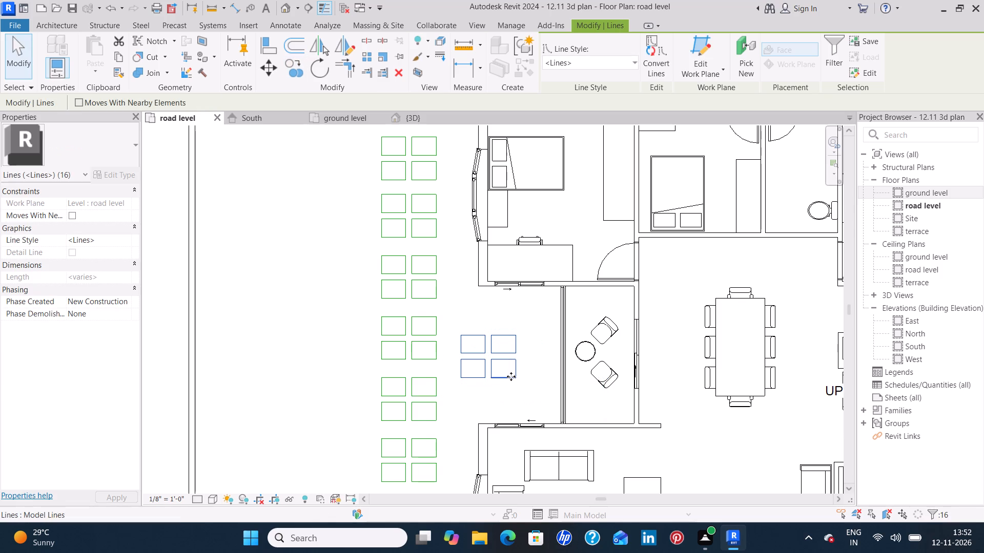
Rotate the paving block in the recess 90° about its centre.
{"action": "left_click", "coordinate": [322, 72]}
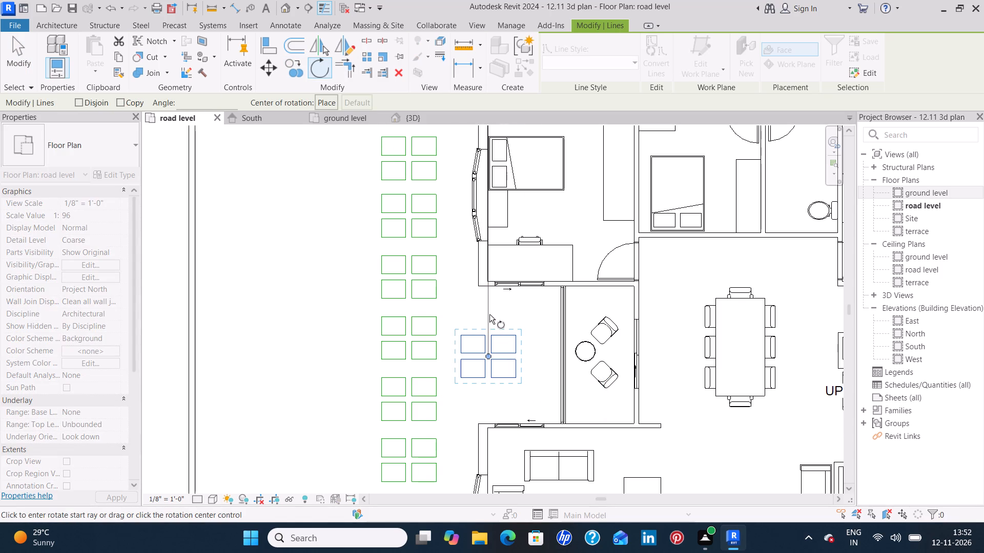
{"action": "left_click", "coordinate": [489, 314]}
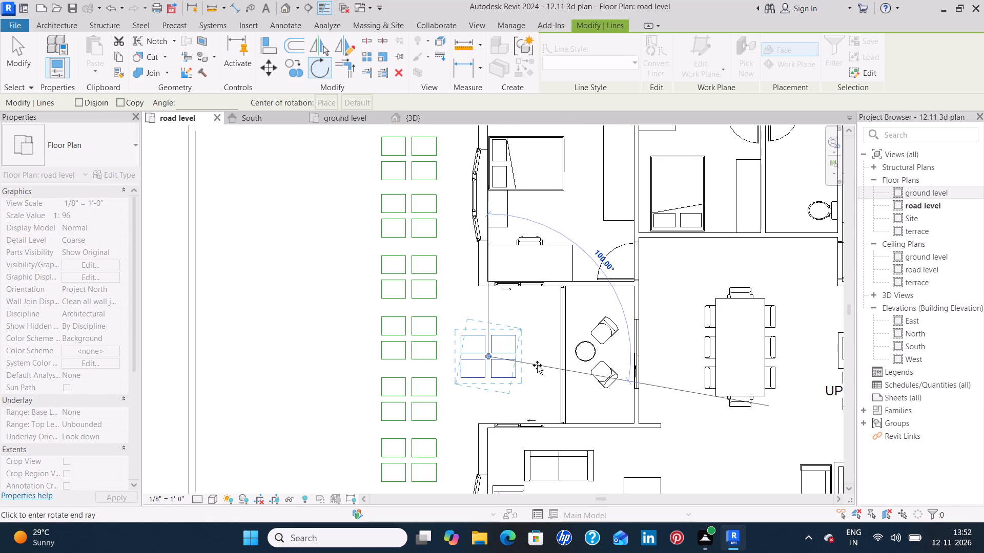
{"action": "left_click", "coordinate": [542, 356]}
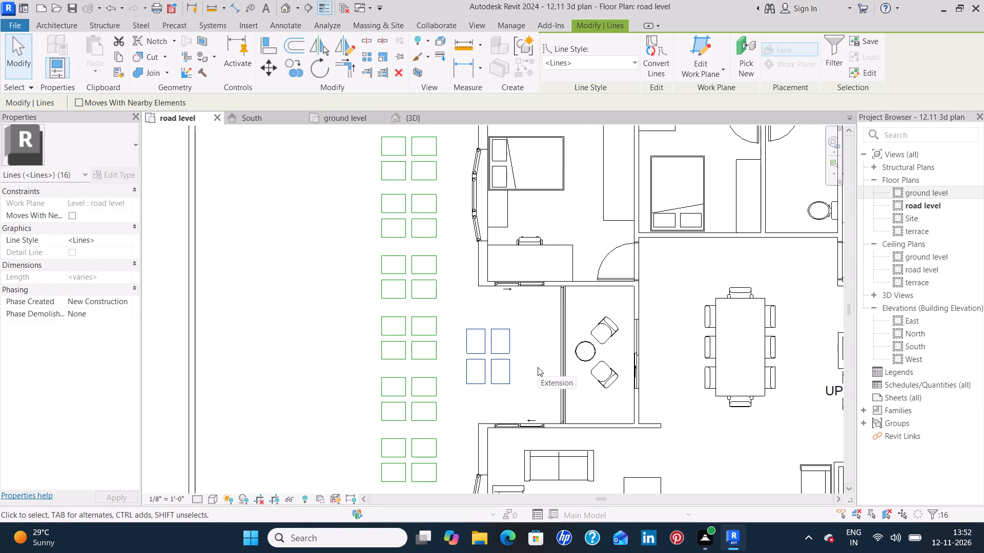
Nudge the rotated block a net fourteen increments toward the small sitting area, stopping just short of its outer wall.
{"action": "key", "text": "Right"}
{"action": "key", "text": "Right"}
{"action": "key", "text": "Right"}
{"action": "key", "text": "Right"}
{"action": "key", "text": "Right"}
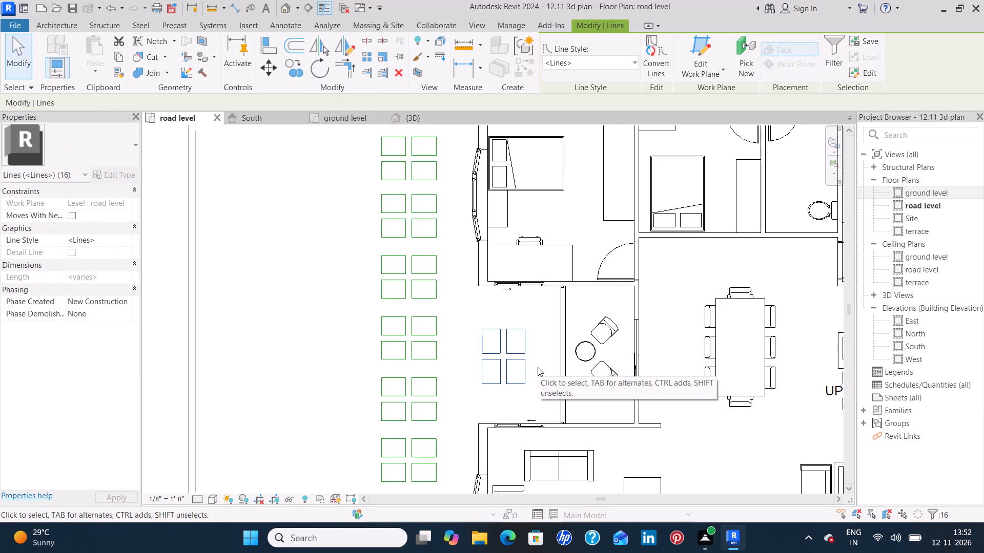
{"action": "key", "text": "Right"}
{"action": "key", "text": "Right"}
{"action": "key", "text": "Right"}
{"action": "key", "text": "Right"}
{"action": "key", "text": "Right"}
{"action": "key", "text": "Right"}
{"action": "key", "text": "Right"}
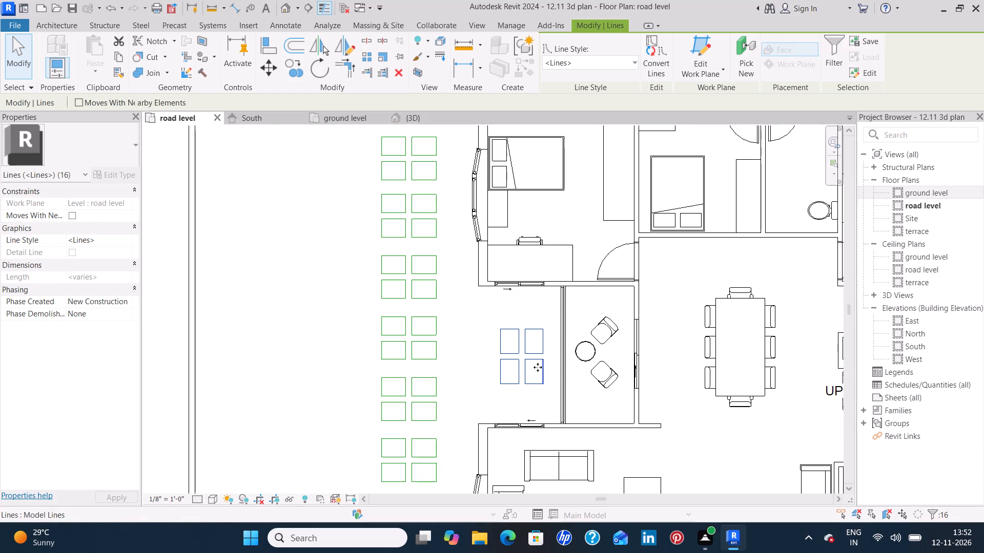
{"action": "key", "text": "Right"}
{"action": "key", "text": "Right"}
{"action": "key", "text": "Right"}
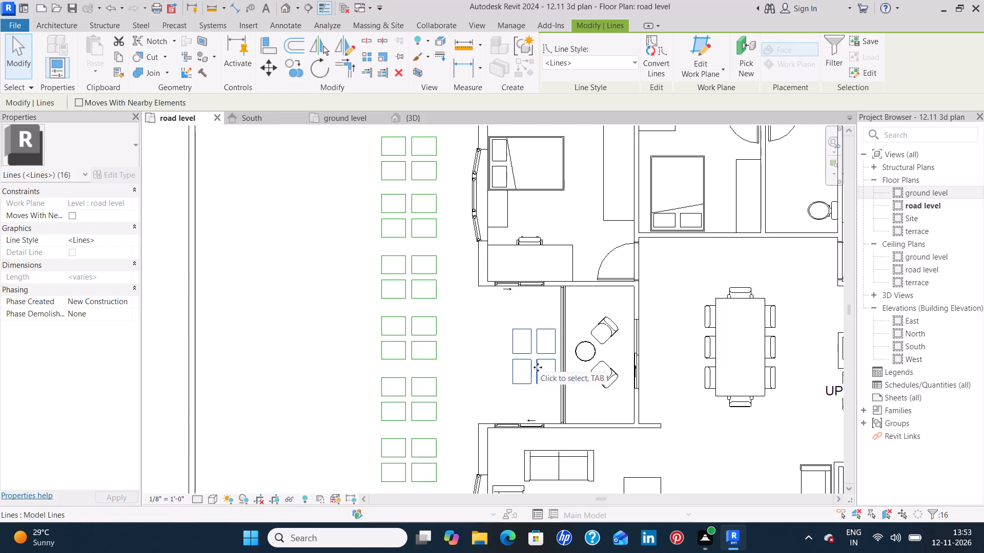
{"action": "key", "text": "Left"}
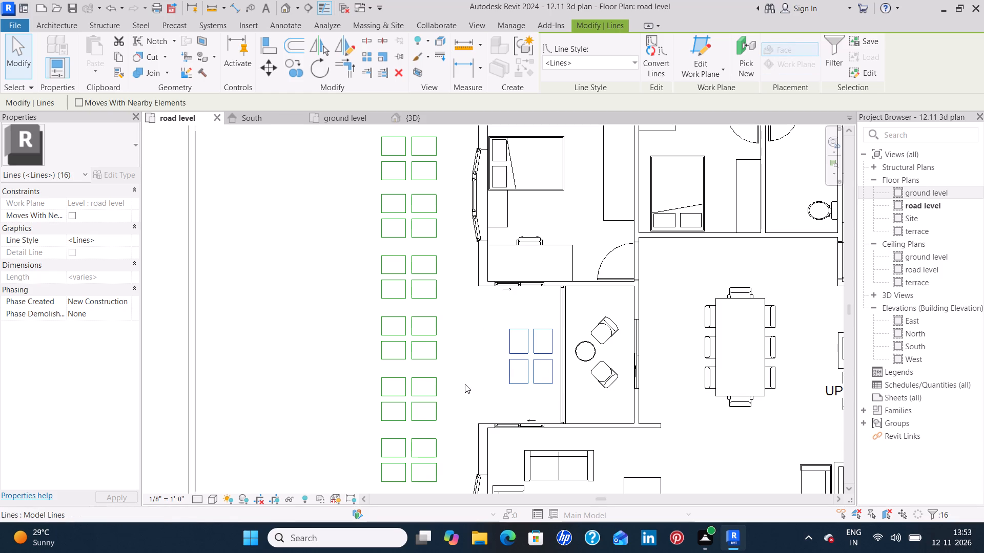
Copy the rotated block 5'-0" back toward the long side paving column.
{"action": "middle_click_drag", "start_coordinate": [483, 326], "coordinate": [490, 229]}
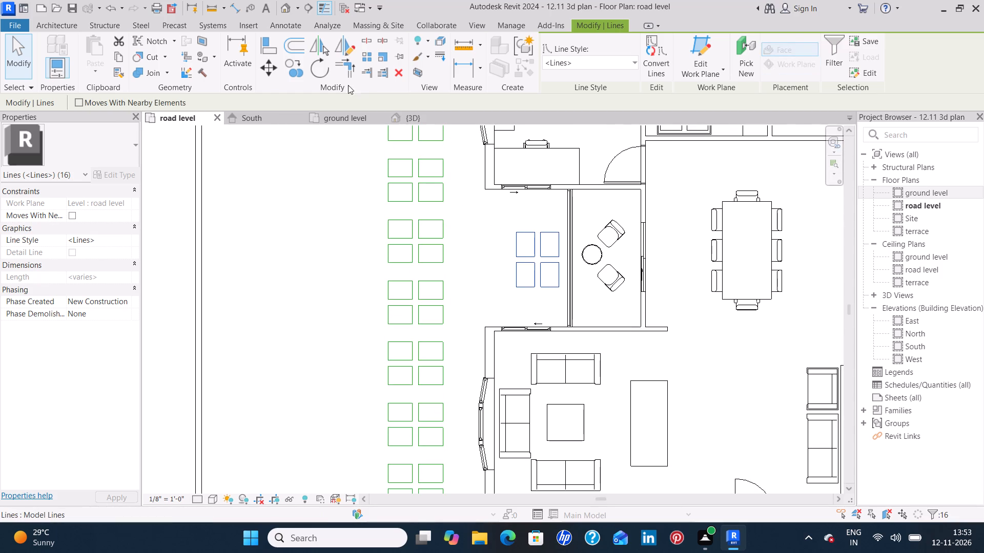
{"action": "left_click", "coordinate": [288, 62]}
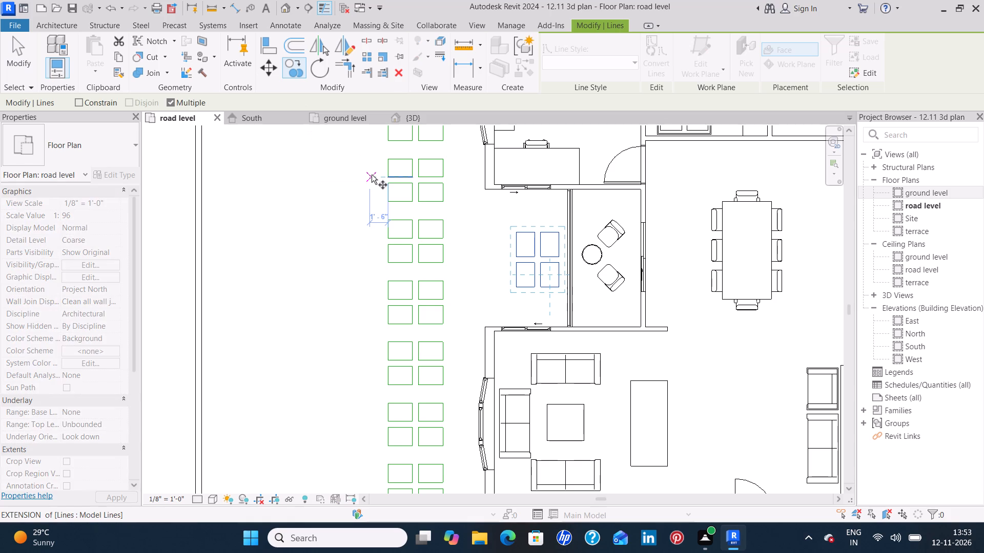
{"action": "left_click", "coordinate": [515, 285]}
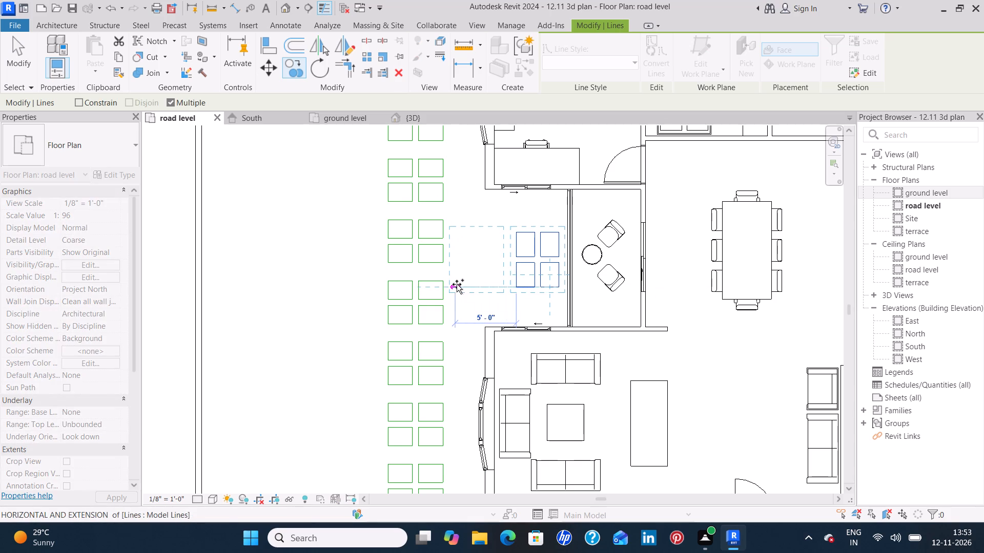
{"action": "left_click", "coordinate": [457, 284]}
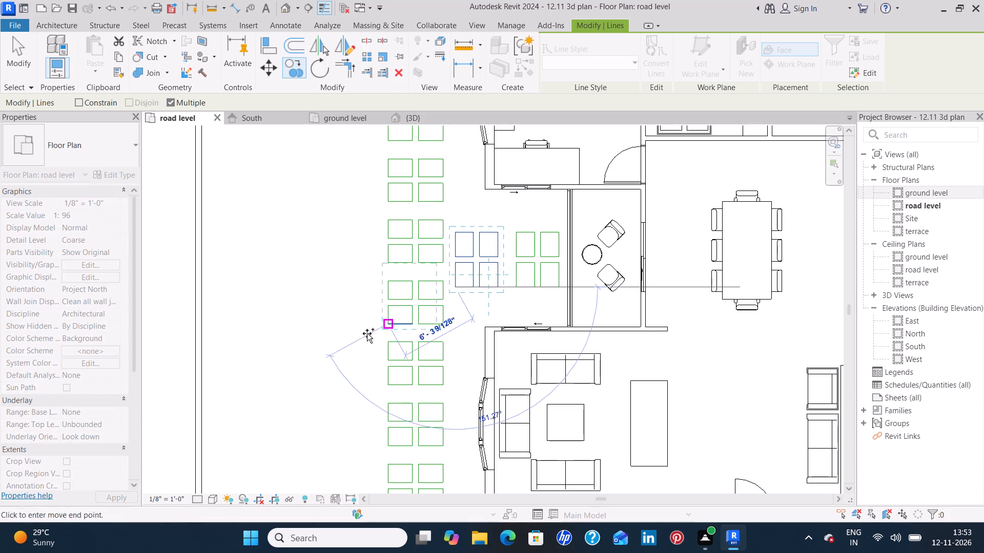
Place another copy of the rotated block beside the third front paving column, its base level with the last row's upper rectangle pair.
{"action": "middle_click_drag", "start_coordinate": [385, 413], "coordinate": [383, 287]}
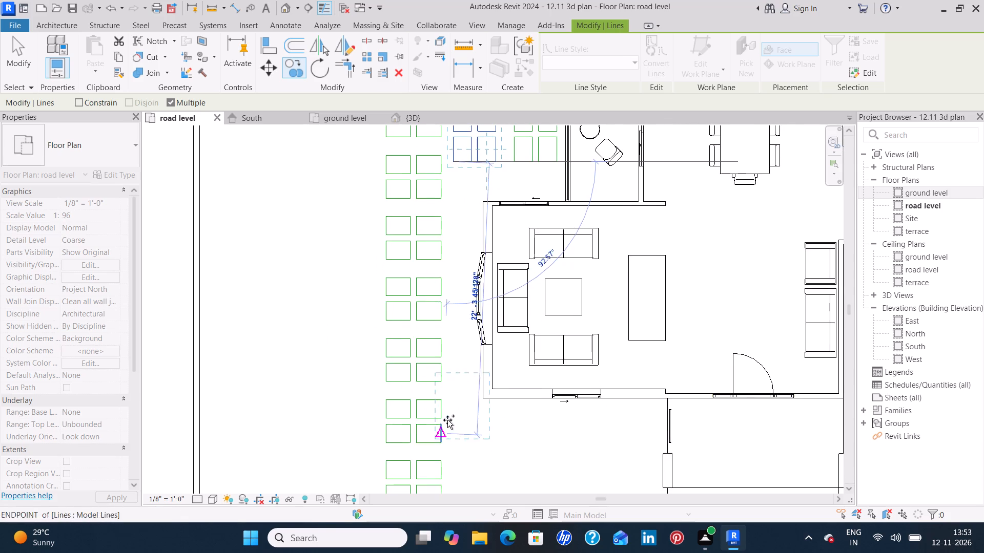
{"action": "middle_click_drag", "start_coordinate": [452, 403], "coordinate": [470, 218]}
{"action": "middle_click_drag", "start_coordinate": [646, 428], "coordinate": [578, 438]}
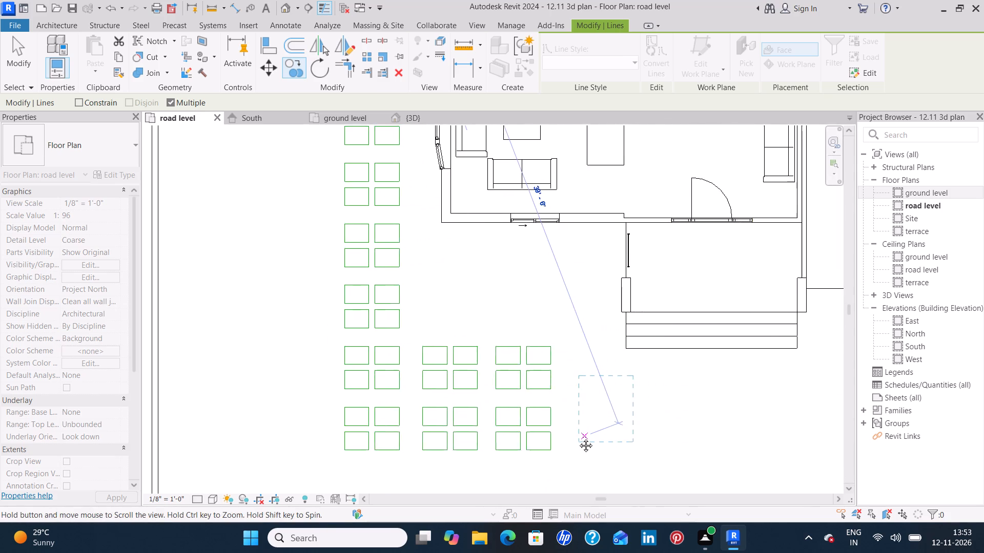
{"action": "middle_click_drag", "start_coordinate": [578, 438], "coordinate": [560, 438]}
{"action": "scroll", "coordinate": [536, 422], "scroll_direction": "up", "scroll_amount": 7}
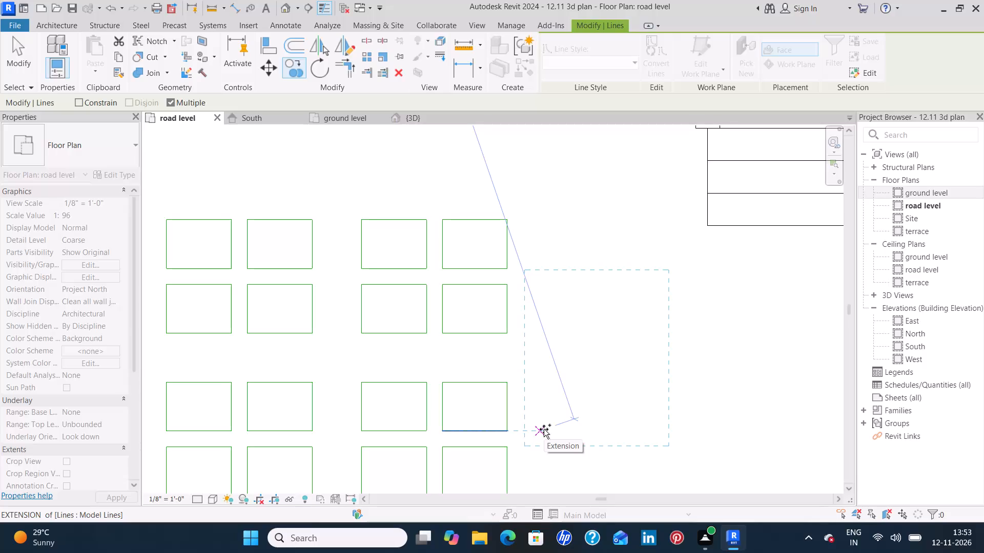
{"action": "left_click", "coordinate": [544, 429]}
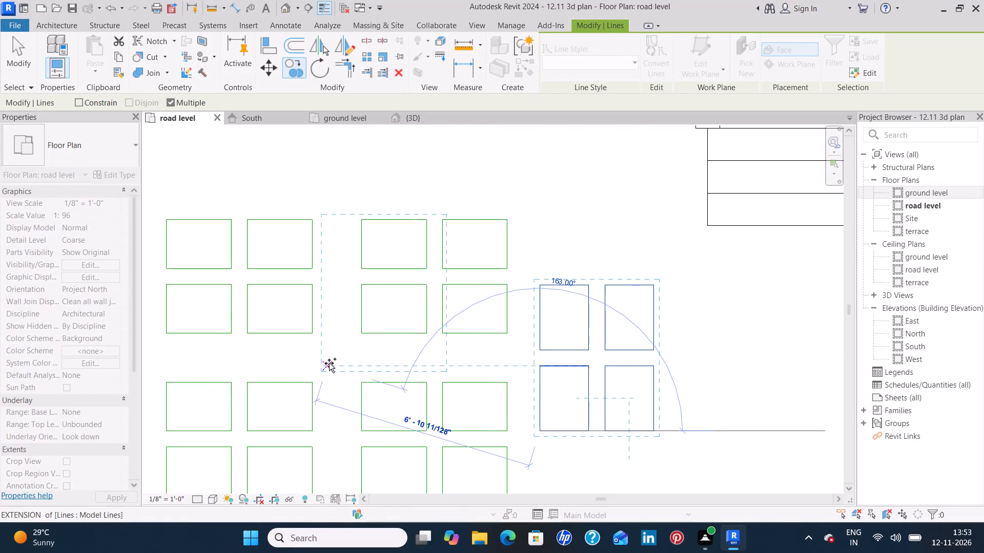
{"action": "key", "text": "Escape"}
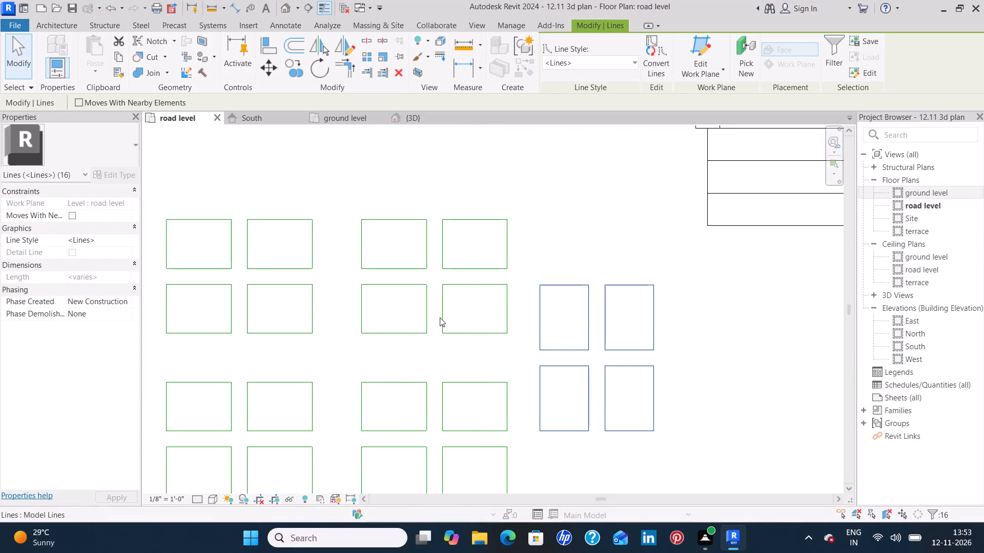
{"action": "left_click", "coordinate": [539, 209]}
Compare the paving layout around the house and in the side recess with the coloured reference plan.
{"action": "scroll", "coordinate": [541, 211], "scroll_direction": "down", "scroll_amount": 7}
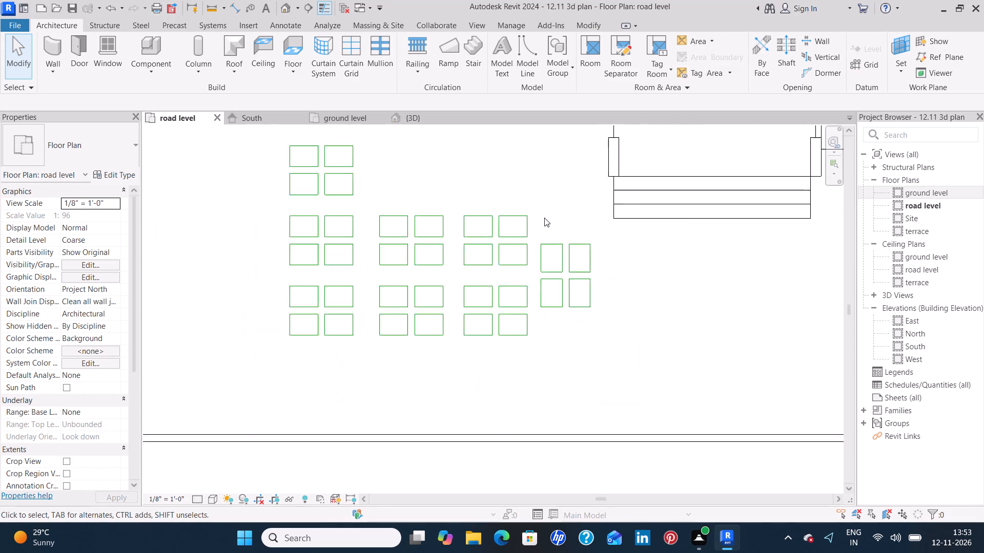
{"action": "scroll", "coordinate": [544, 218], "scroll_direction": "down", "scroll_amount": 2}
{"action": "middle_click_drag", "start_coordinate": [535, 195], "coordinate": [563, 350]}
{"action": "scroll", "coordinate": [558, 350], "scroll_direction": "down", "scroll_amount": 2}
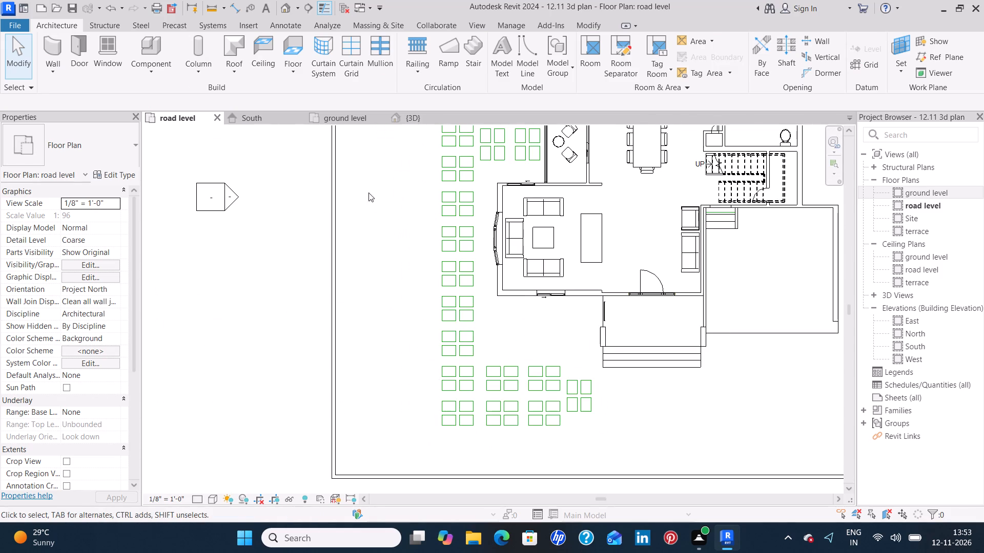
{"action": "middle_click_drag", "start_coordinate": [371, 197], "coordinate": [394, 334]}
{"action": "scroll", "coordinate": [396, 334], "scroll_direction": "down", "scroll_amount": 4}
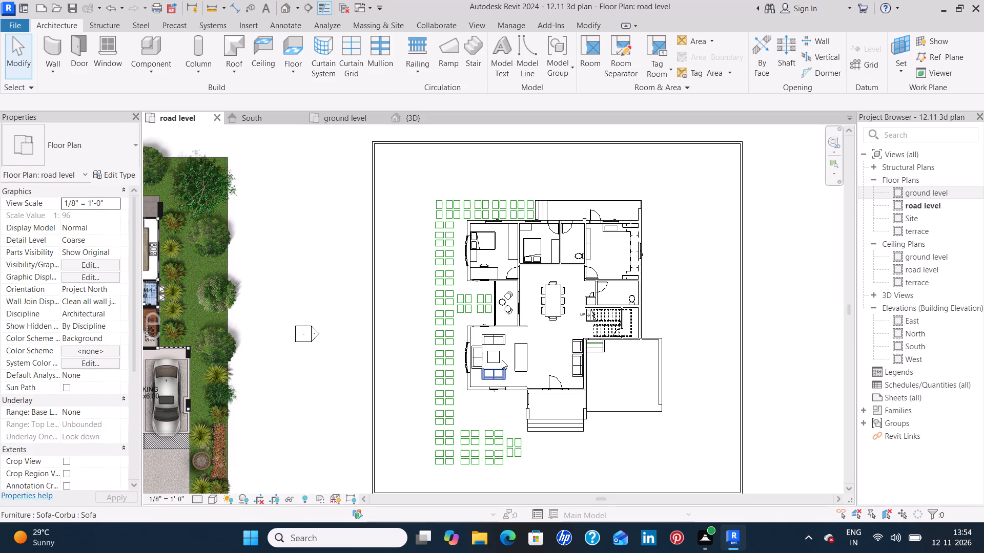
{"action": "scroll", "coordinate": [502, 359], "scroll_direction": "down", "scroll_amount": 3}
{"action": "middle_click_drag", "start_coordinate": [352, 403], "coordinate": [490, 377]}
{"action": "scroll", "coordinate": [353, 403], "scroll_direction": "down", "scroll_amount": 1}
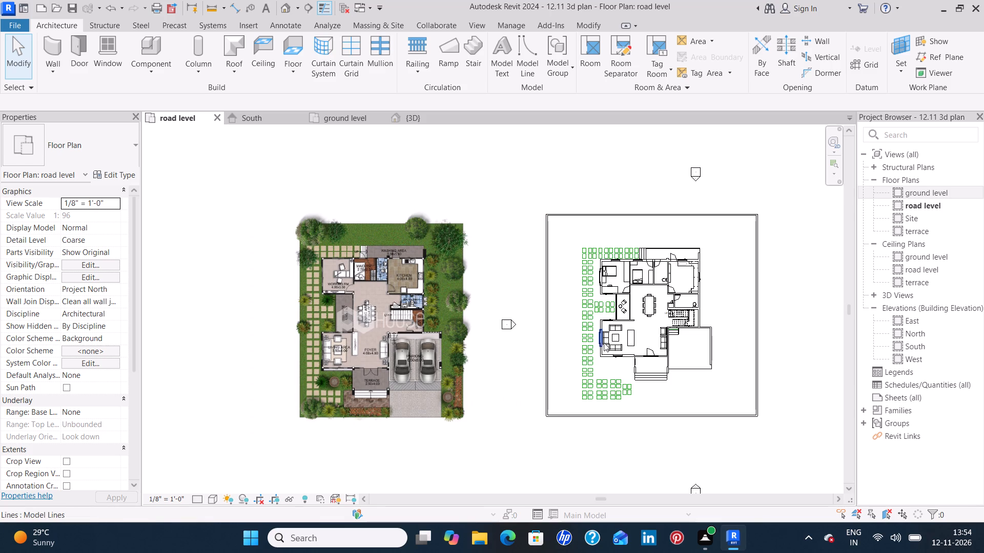
{"action": "middle_click_drag", "start_coordinate": [622, 319], "coordinate": [569, 329]}
{"action": "scroll", "coordinate": [565, 329], "scroll_direction": "up", "scroll_amount": 1}
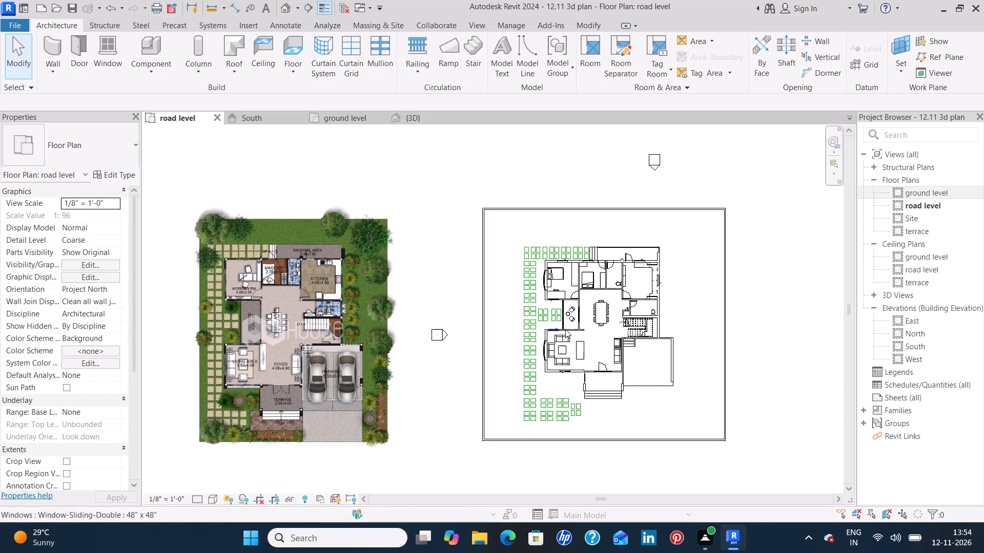
{"action": "scroll", "coordinate": [565, 329], "scroll_direction": "up", "scroll_amount": 12}
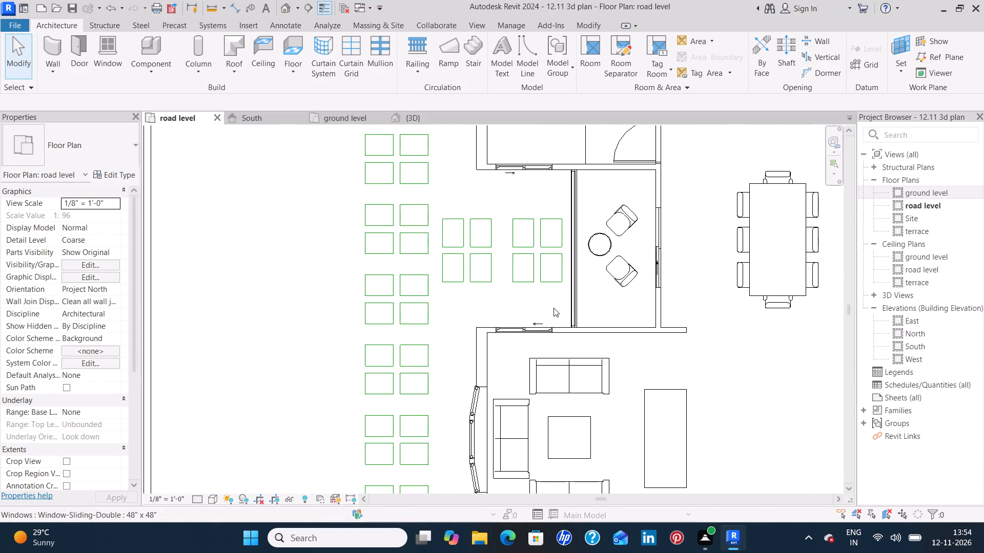
{"action": "middle_click_drag", "start_coordinate": [553, 308], "coordinate": [532, 331]}
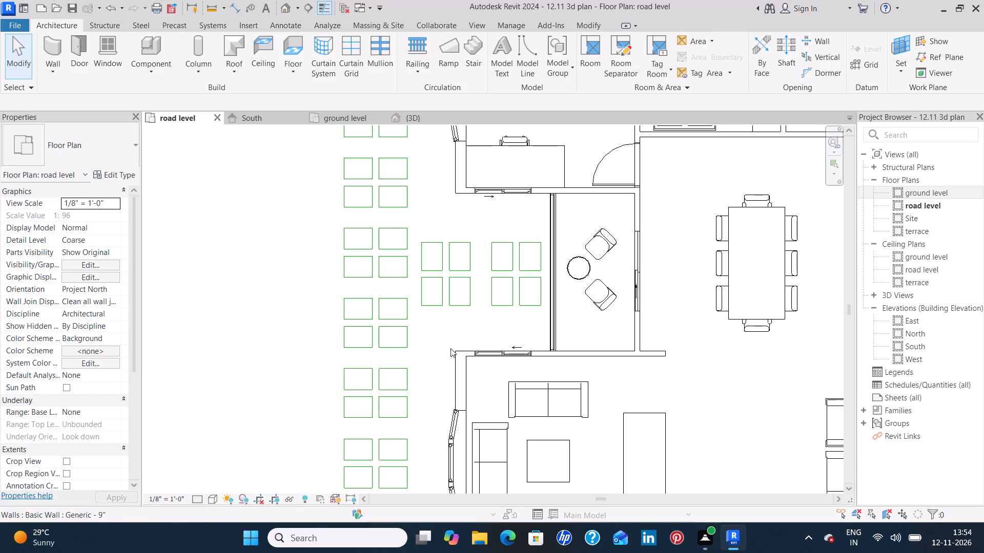
{"action": "middle_click_drag", "start_coordinate": [479, 330], "coordinate": [470, 334]}
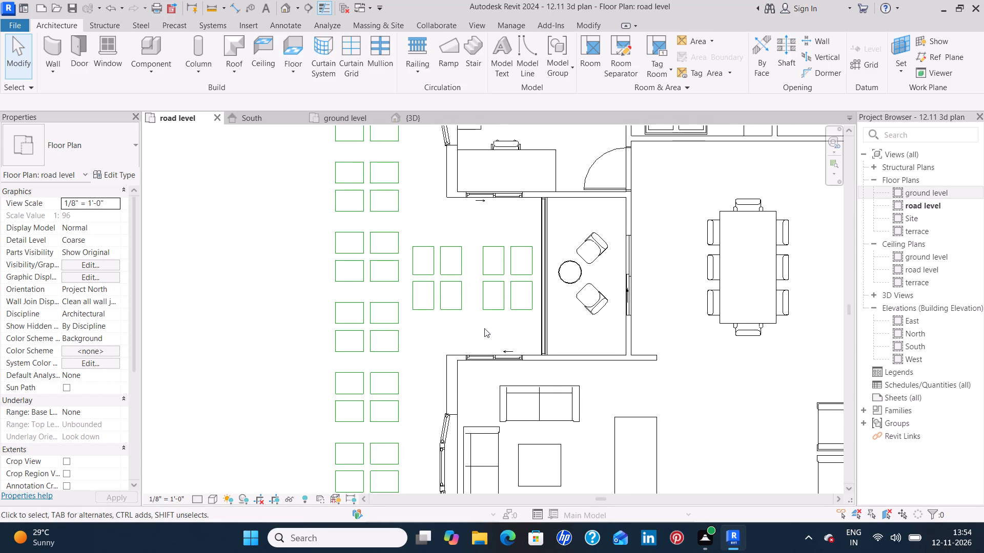
{"action": "scroll", "coordinate": [486, 327], "scroll_direction": "down", "scroll_amount": 1}
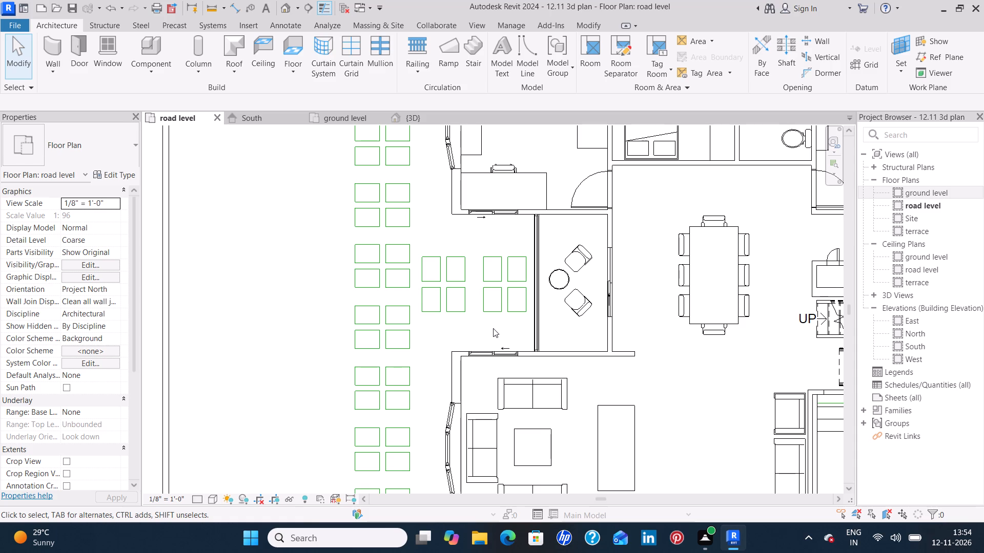
{"action": "scroll", "coordinate": [493, 328], "scroll_direction": "down", "scroll_amount": 3}
{"action": "scroll", "coordinate": [395, 400], "scroll_direction": "down", "scroll_amount": 3}
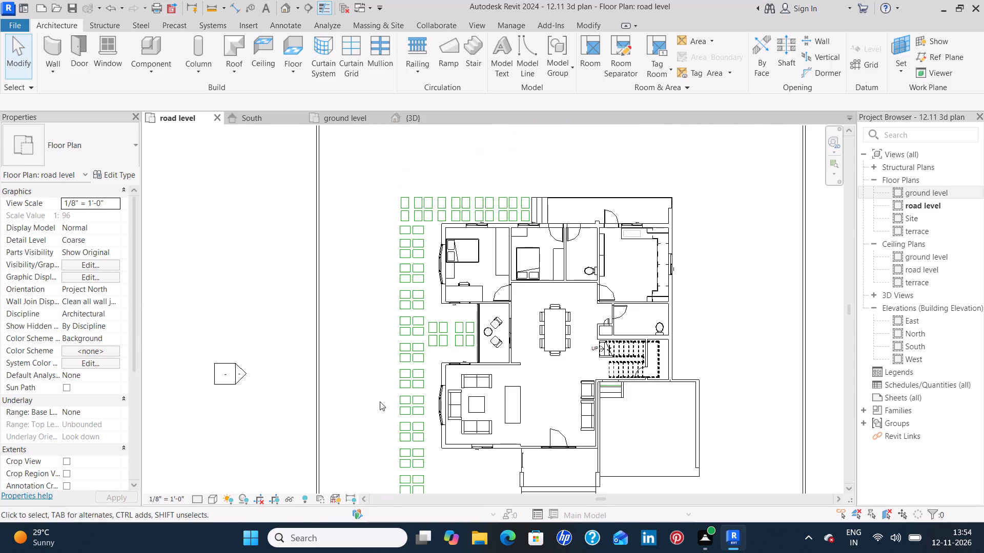
Start a floor on the road level and duplicate the Generic - 6" 3 floor type as Generic - 2".
{"action": "middle_click_drag", "start_coordinate": [380, 401], "coordinate": [491, 348]}
{"action": "scroll", "coordinate": [495, 344], "scroll_direction": "down", "scroll_amount": 4}
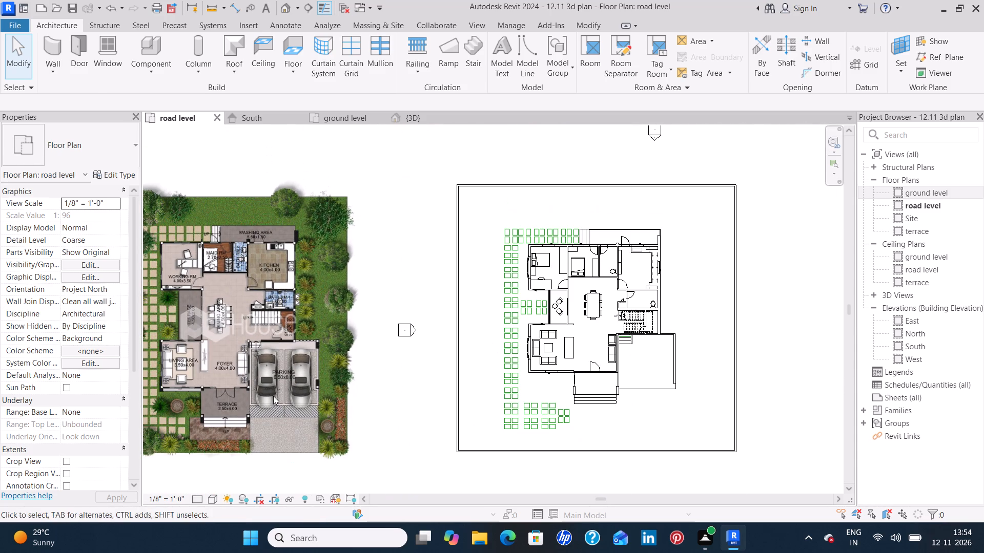
{"action": "middle_click_drag", "start_coordinate": [273, 396], "coordinate": [348, 368]}
{"action": "middle_click_drag", "start_coordinate": [608, 272], "coordinate": [439, 337]}
{"action": "scroll", "coordinate": [545, 280], "scroll_direction": "up", "scroll_amount": 4}
{"action": "scroll", "coordinate": [458, 304], "scroll_direction": "up", "scroll_amount": 5}
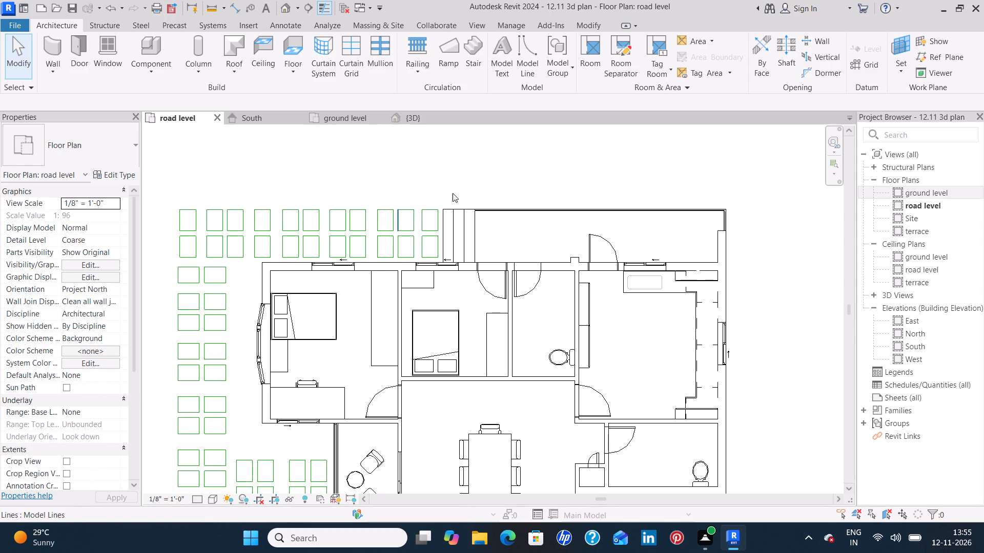
{"action": "scroll", "coordinate": [435, 195], "scroll_direction": "up", "scroll_amount": 3}
{"action": "middle_click_drag", "start_coordinate": [429, 194], "coordinate": [408, 185]}
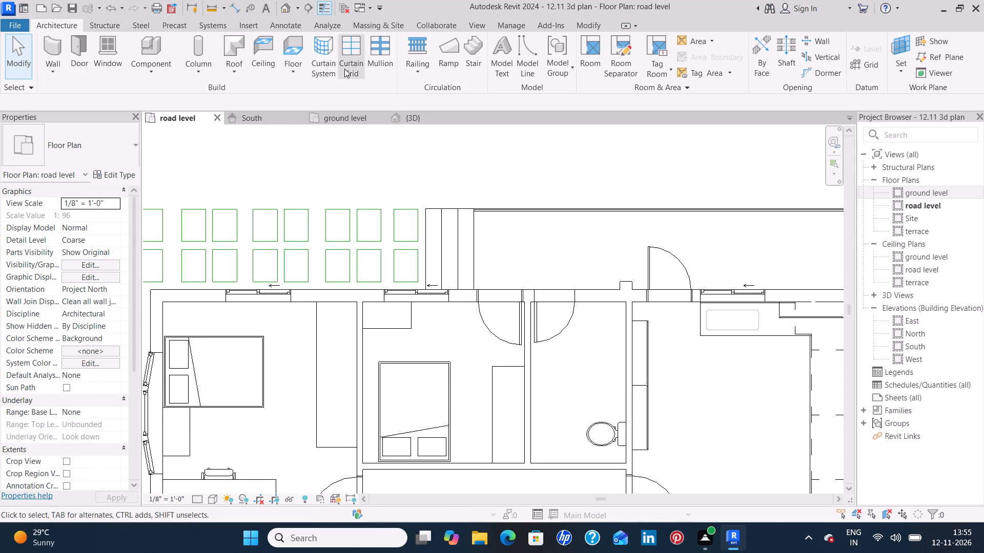
{"action": "left_click", "coordinate": [290, 49]}
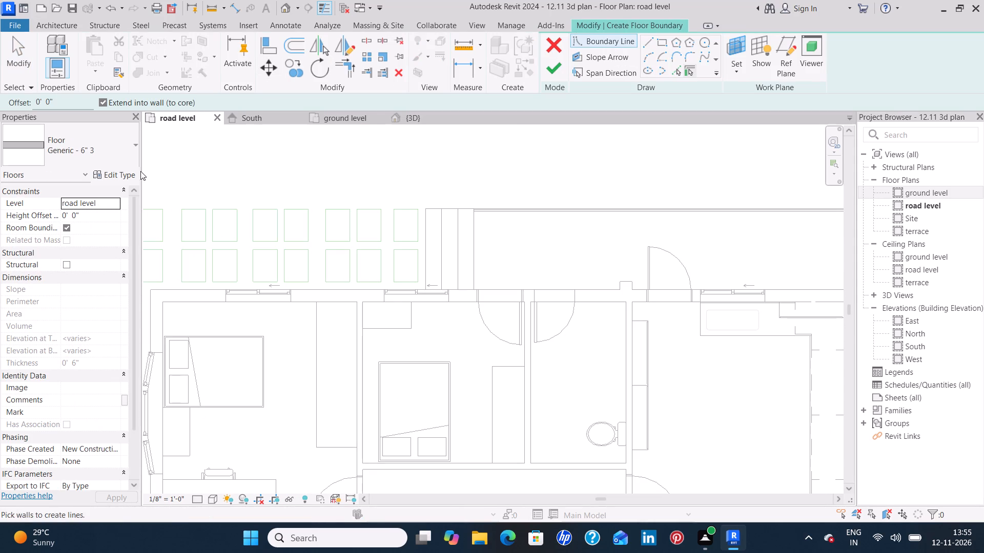
{"action": "left_click", "coordinate": [113, 174]}
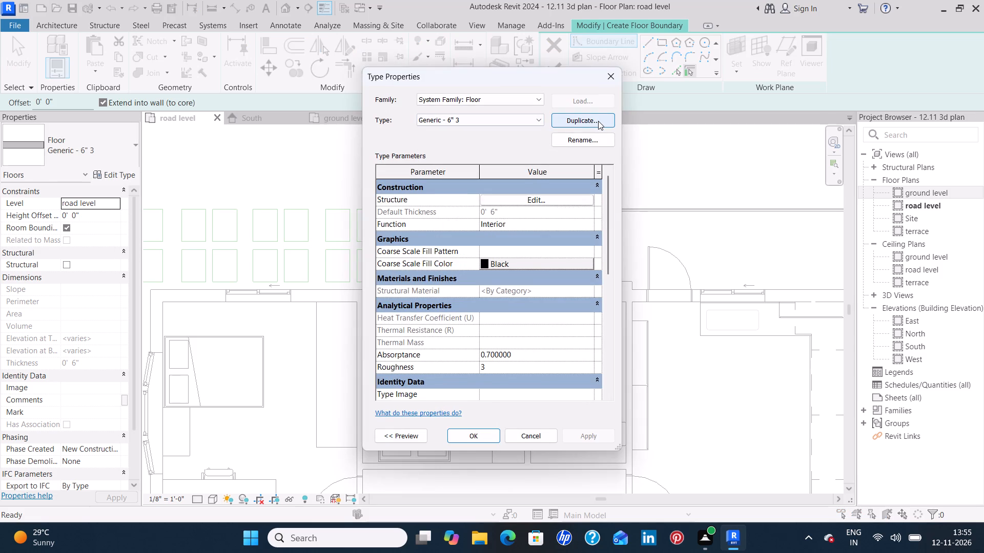
{"action": "left_click", "coordinate": [598, 121]}
{"action": "left_click", "coordinate": [500, 253]}
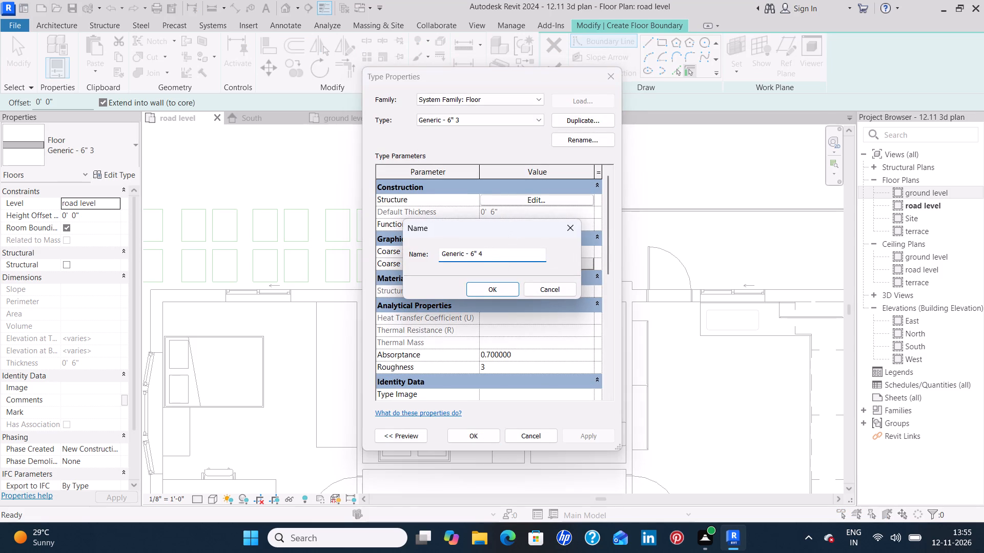
{"action": "key", "text": "BackSpace"}
{"action": "key", "text": "BackSpace"}
{"action": "key", "text": "BackSpace"}
{"action": "key", "text": "BackSpace"}
{"action": "key", "text": "2"}
{"action": "key", "text": "shift+quotedbl"}
{"action": "key", "text": "Return"}
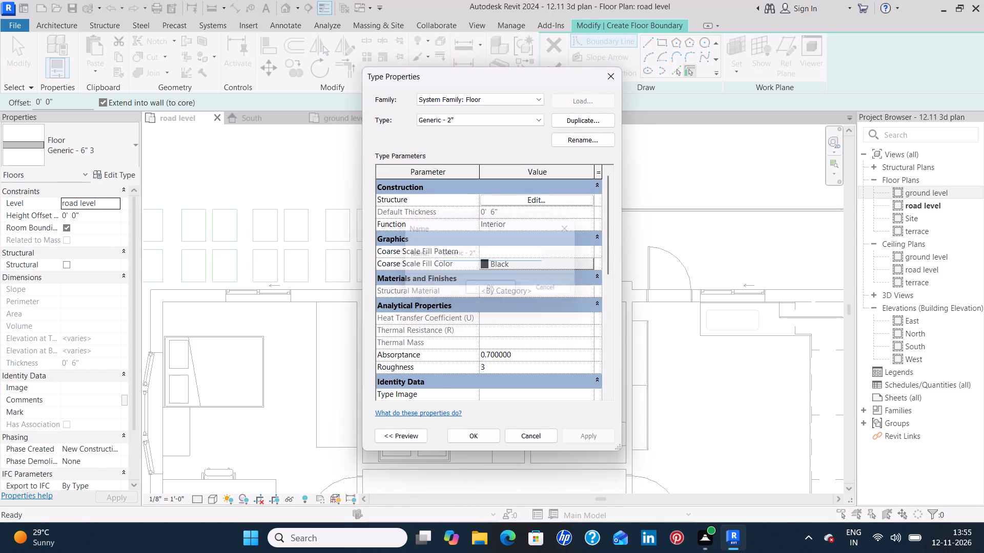
Set the thickness of the Generic - 2" floor type's structure layer to 2".
{"action": "left_click", "coordinate": [532, 199]}
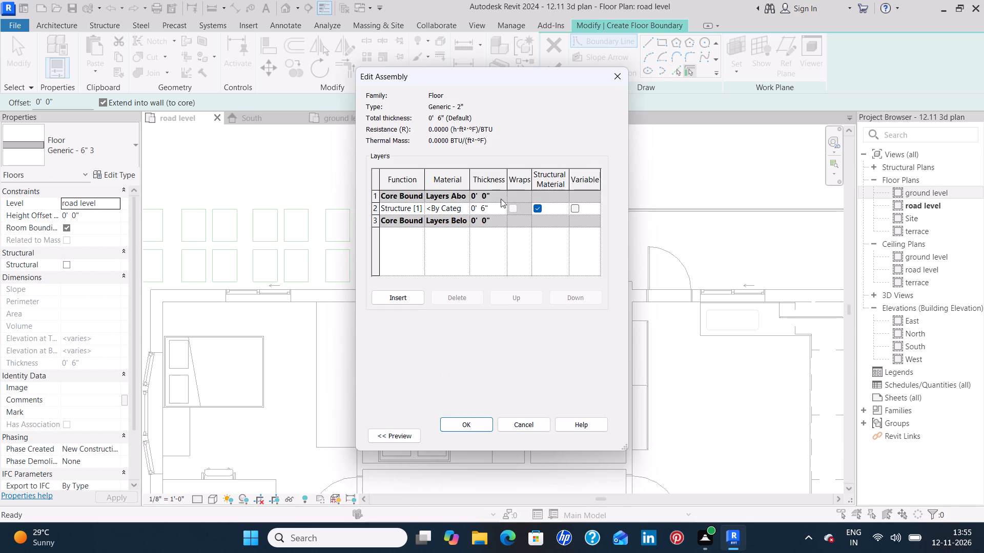
{"action": "left_click", "coordinate": [491, 209]}
{"action": "key", "text": "BackSpace"}
{"action": "key", "text": "BackSpace"}
{"action": "key", "text": "BackSpace"}
{"action": "key", "text": "BackSpace"}
{"action": "key", "text": "BackSpace"}
{"action": "key", "text": "BackSpace"}
{"action": "key", "text": "2"}
{"action": "key", "text": "shift+quotedbl"}
{"action": "key", "text": "Return"}
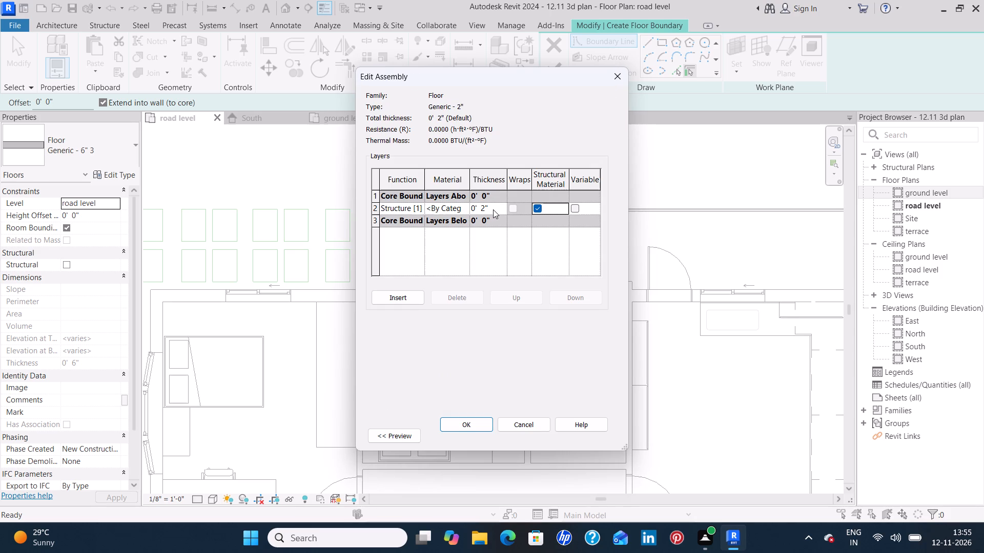
Browse the project materials for the structure layer and examine the Softwood, Wood - Stained and Wood - Birch appearances.
{"action": "left_click", "coordinate": [467, 210]}
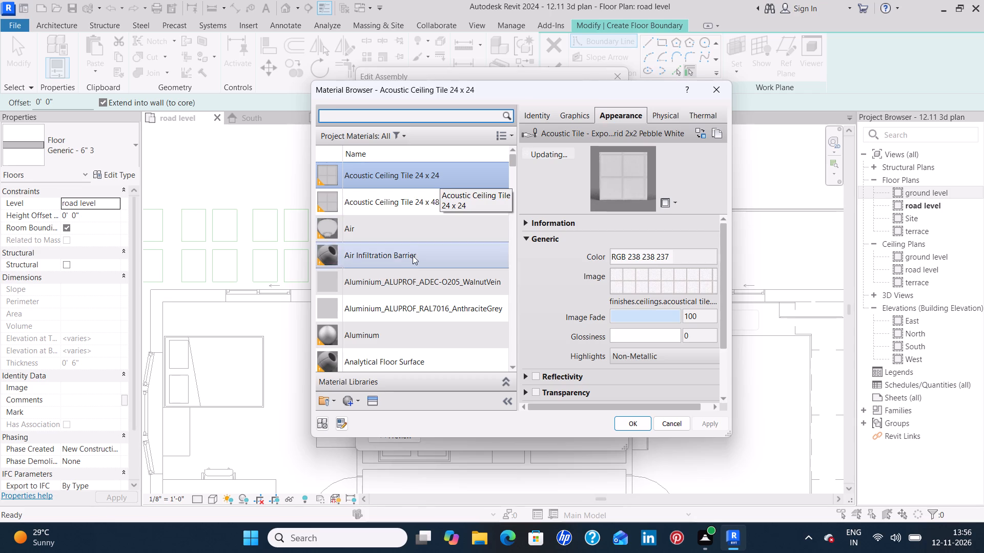
{"action": "scroll", "coordinate": [403, 286], "scroll_direction": "down", "scroll_amount": 12}
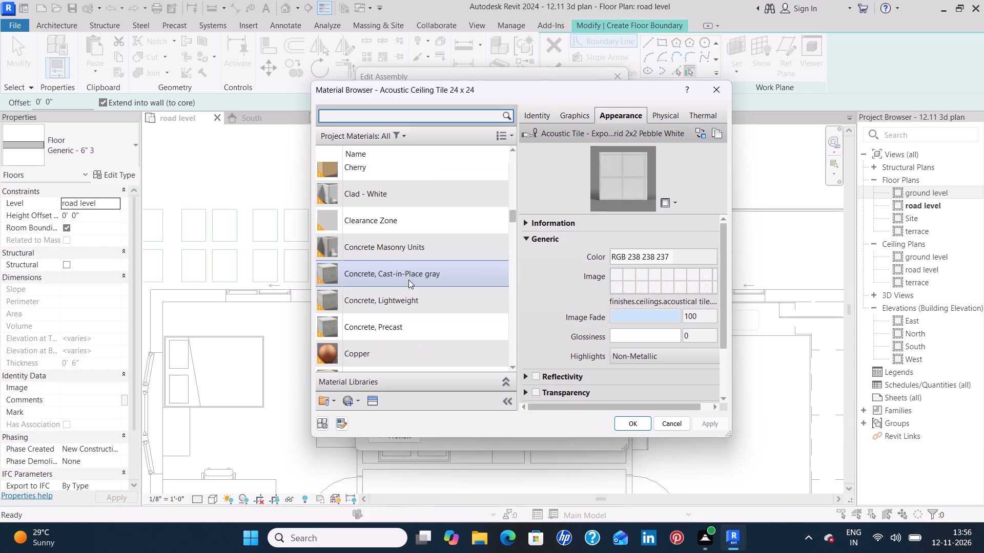
{"action": "scroll", "coordinate": [408, 280], "scroll_direction": "down", "scroll_amount": 3}
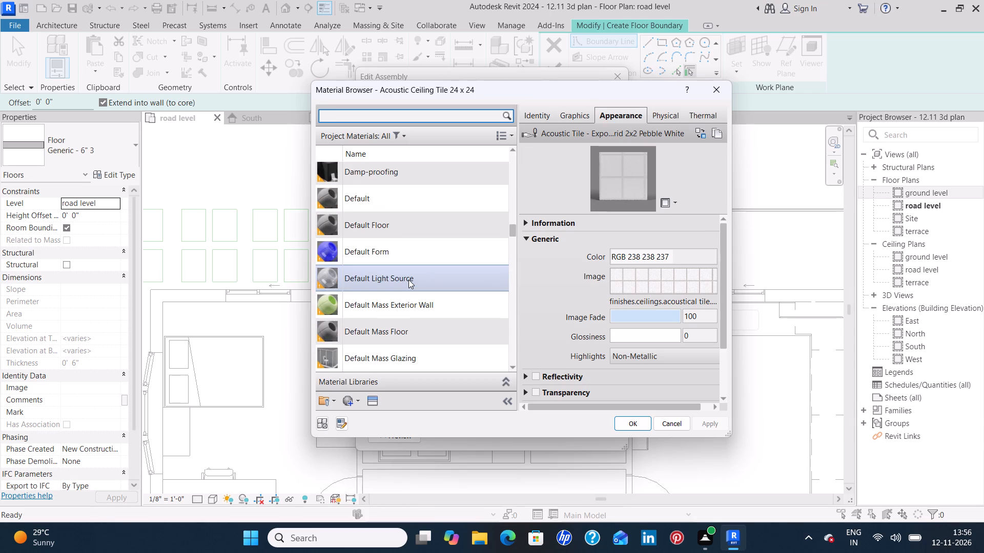
{"action": "scroll", "coordinate": [408, 280], "scroll_direction": "down", "scroll_amount": 7}
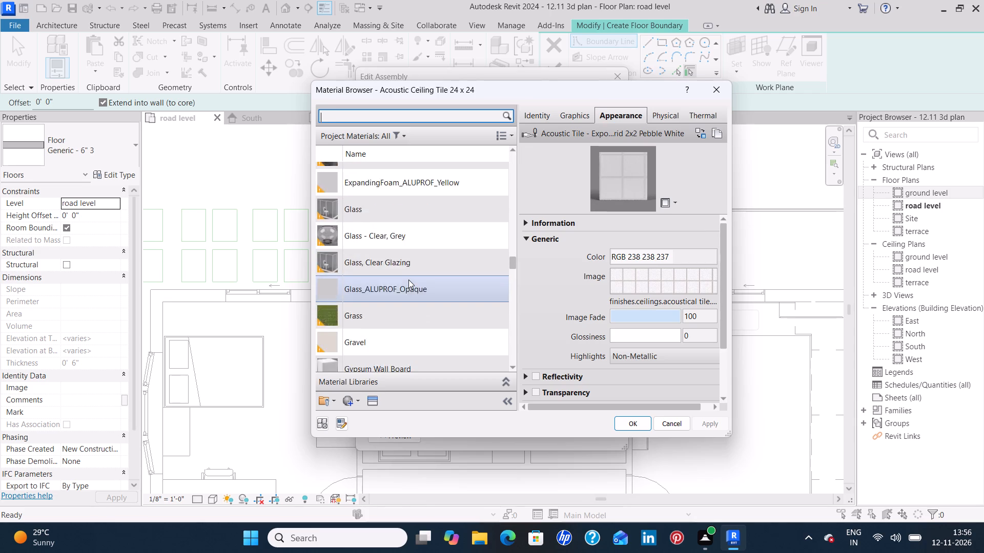
{"action": "scroll", "coordinate": [408, 280], "scroll_direction": "down", "scroll_amount": 1}
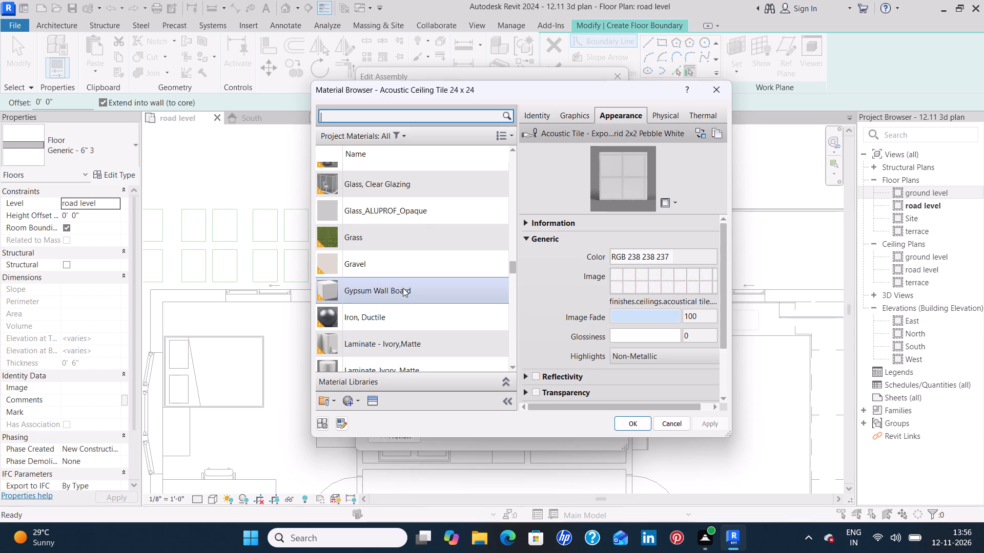
{"action": "scroll", "coordinate": [403, 288], "scroll_direction": "down", "scroll_amount": 3}
{"action": "scroll", "coordinate": [402, 287], "scroll_direction": "up", "scroll_amount": 4}
{"action": "scroll", "coordinate": [402, 287], "scroll_direction": "down", "scroll_amount": 4}
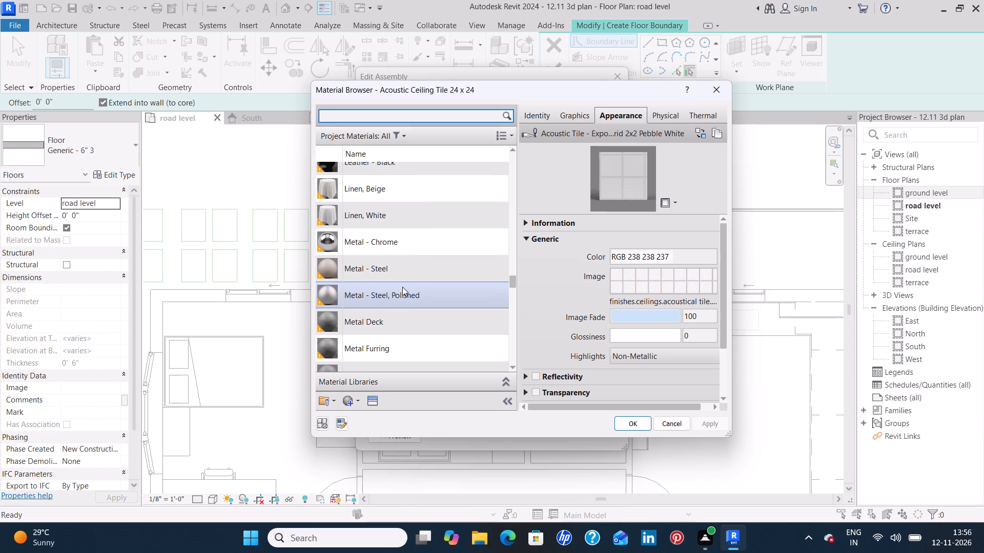
{"action": "scroll", "coordinate": [402, 287], "scroll_direction": "down", "scroll_amount": 8}
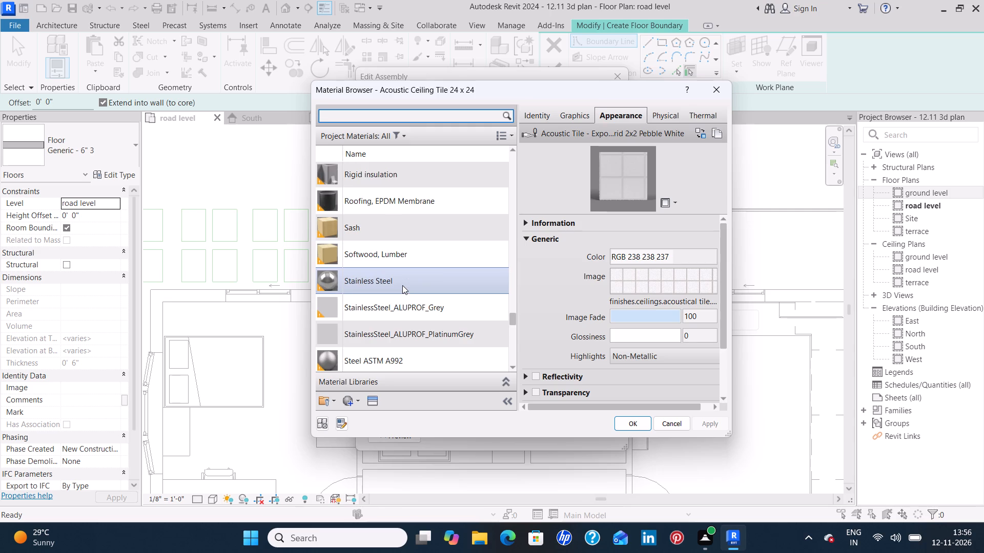
{"action": "left_click", "coordinate": [432, 264]}
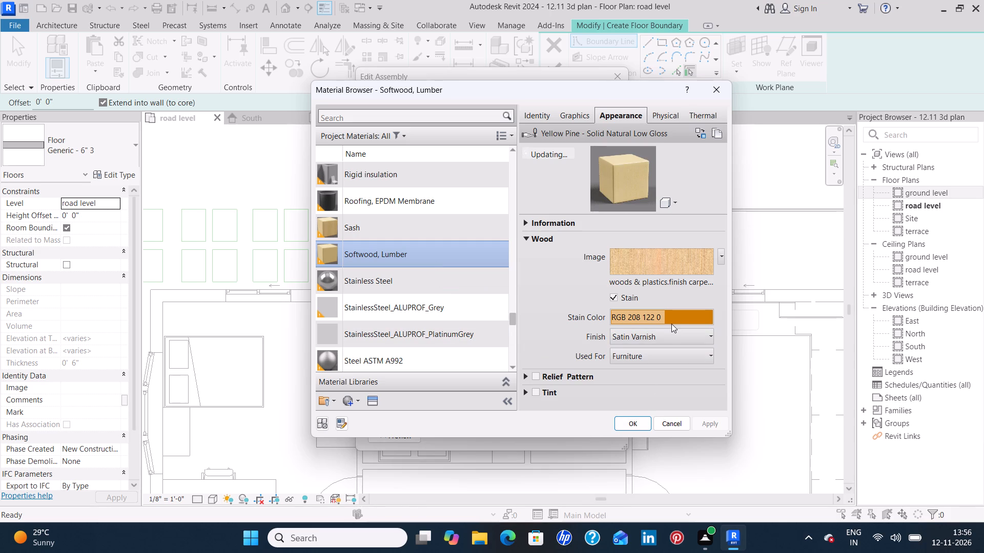
{"action": "left_click_drag", "start_coordinate": [662, 317], "coordinate": [671, 313]}
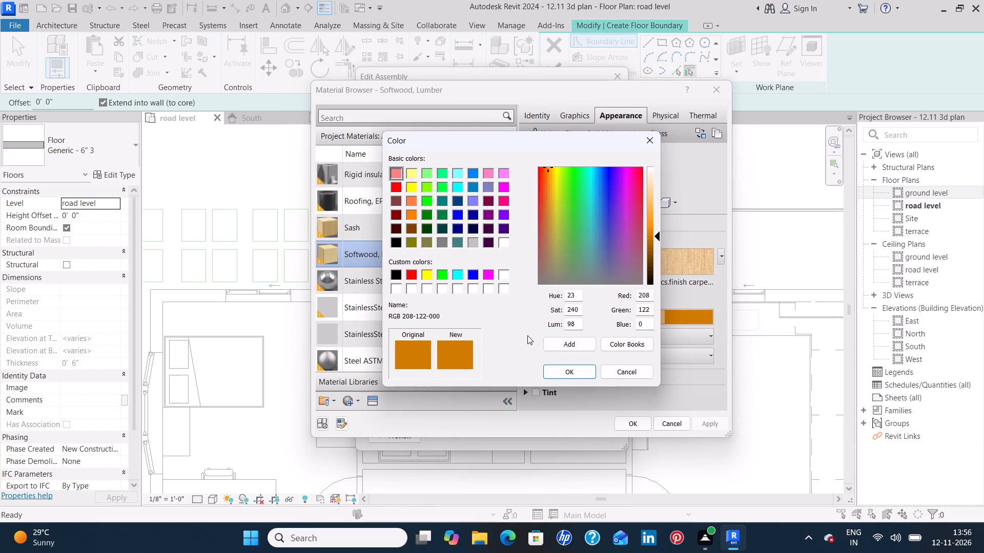
{"action": "left_click", "coordinate": [649, 149]}
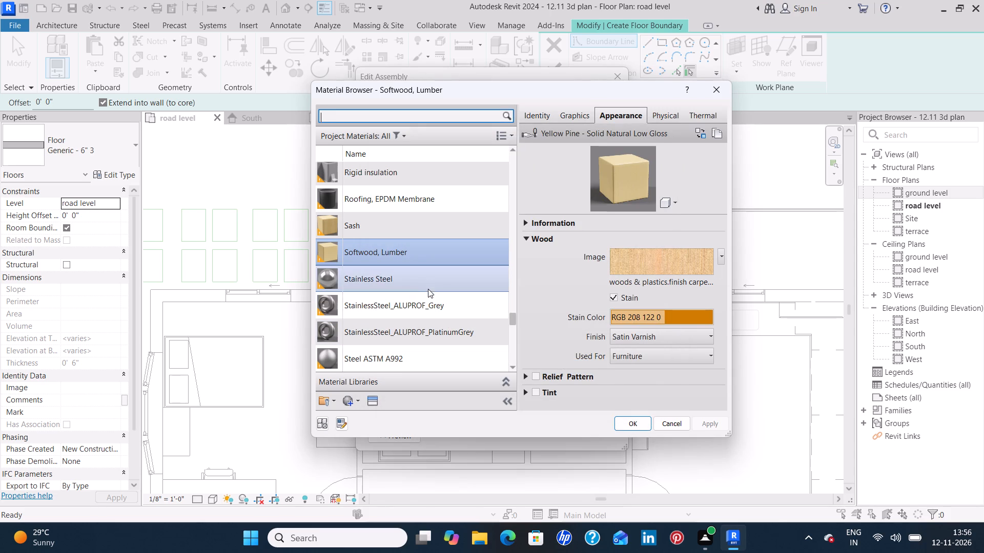
{"action": "scroll", "coordinate": [430, 295], "scroll_direction": "down", "scroll_amount": 10}
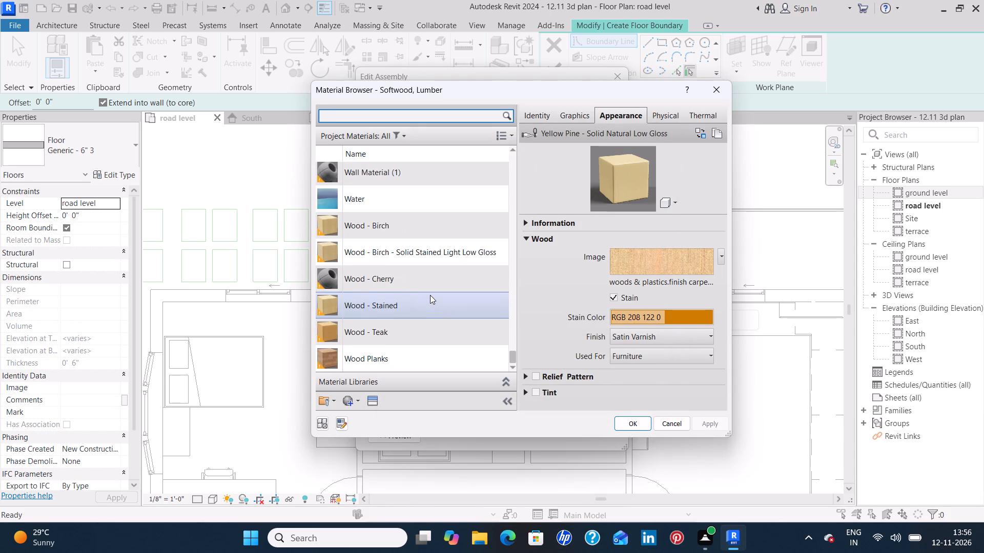
{"action": "left_click", "coordinate": [430, 304]}
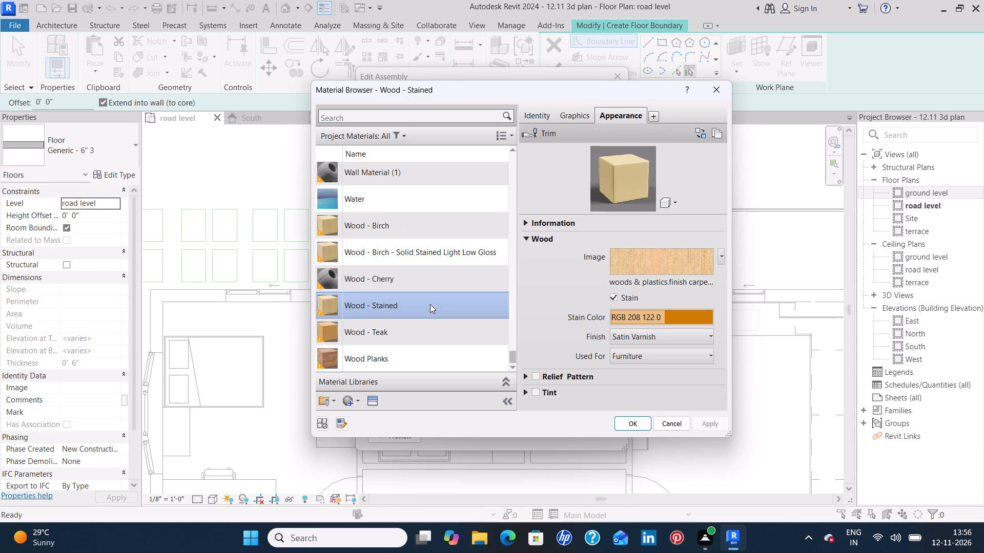
{"action": "left_click", "coordinate": [437, 223]}
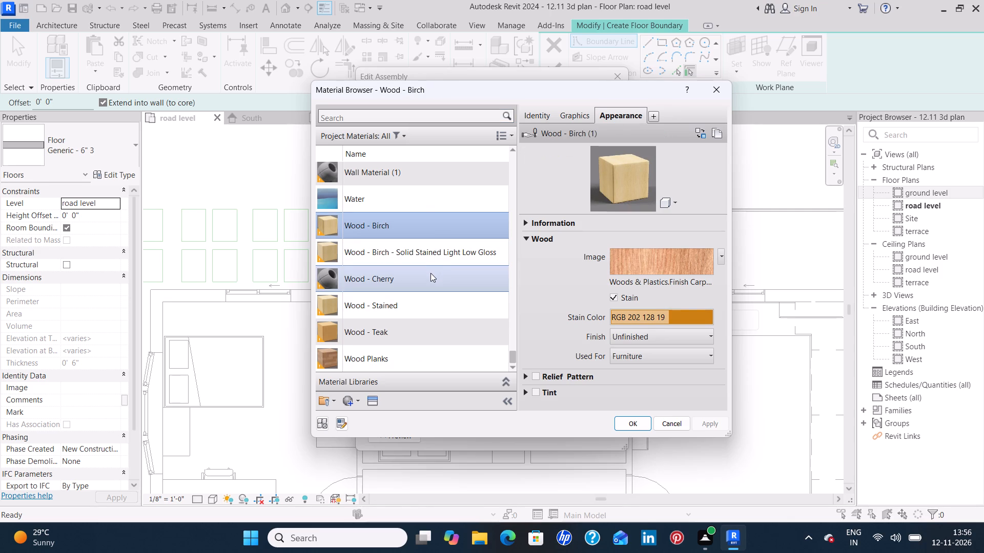
{"action": "left_click", "coordinate": [442, 250]}
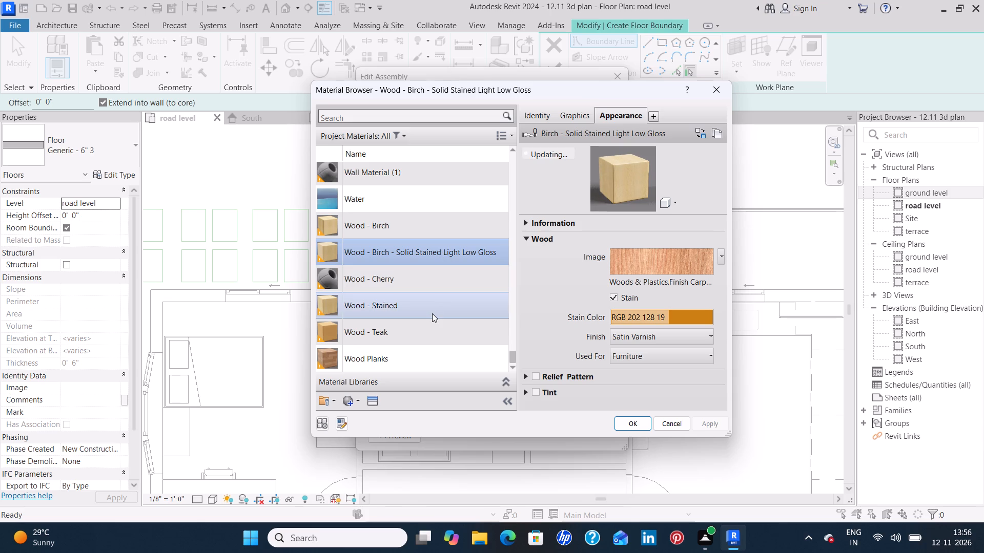
Assign Wood - Teak to the structure layer and save the Generic - 2" floor type.
{"action": "left_click", "coordinate": [395, 331]}
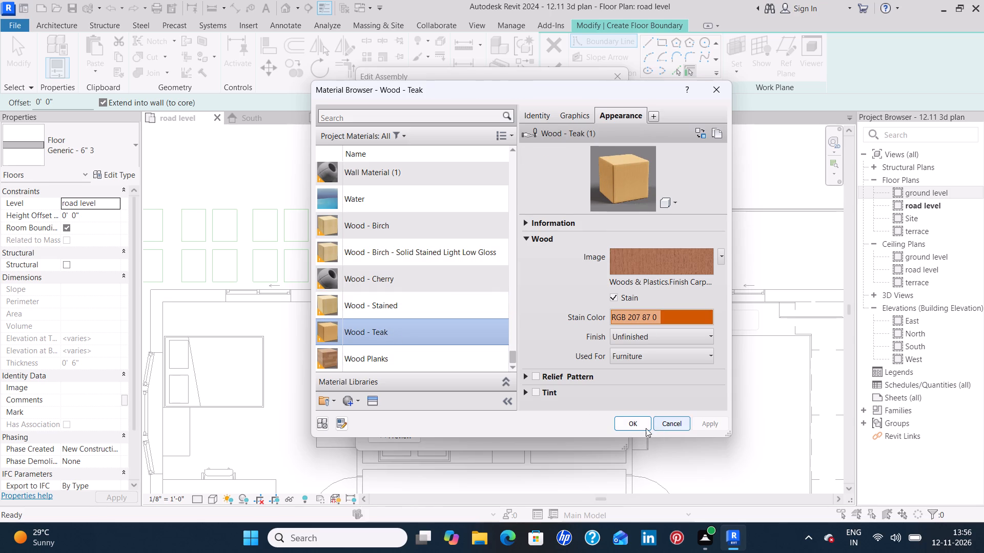
{"action": "left_click", "coordinate": [629, 423]}
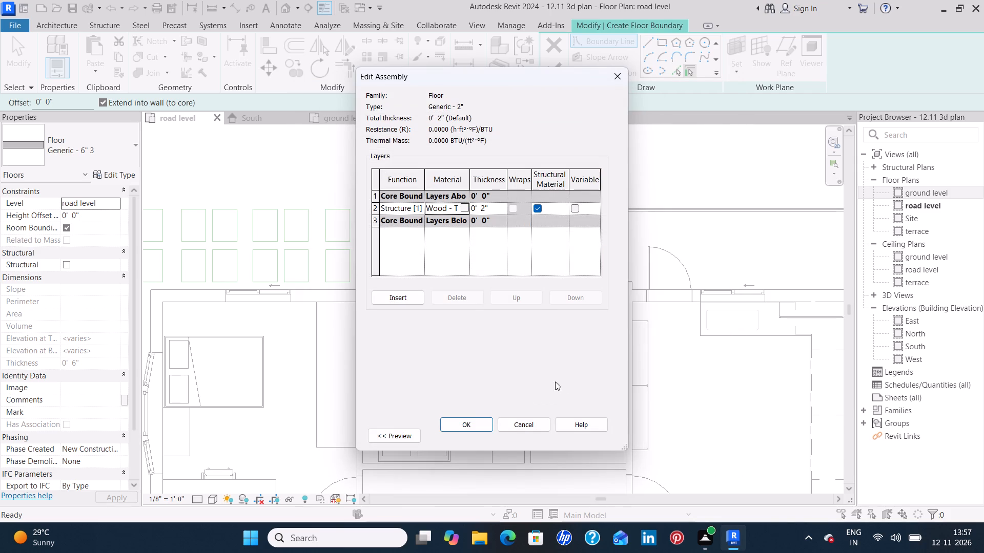
{"action": "left_click", "coordinate": [478, 429]}
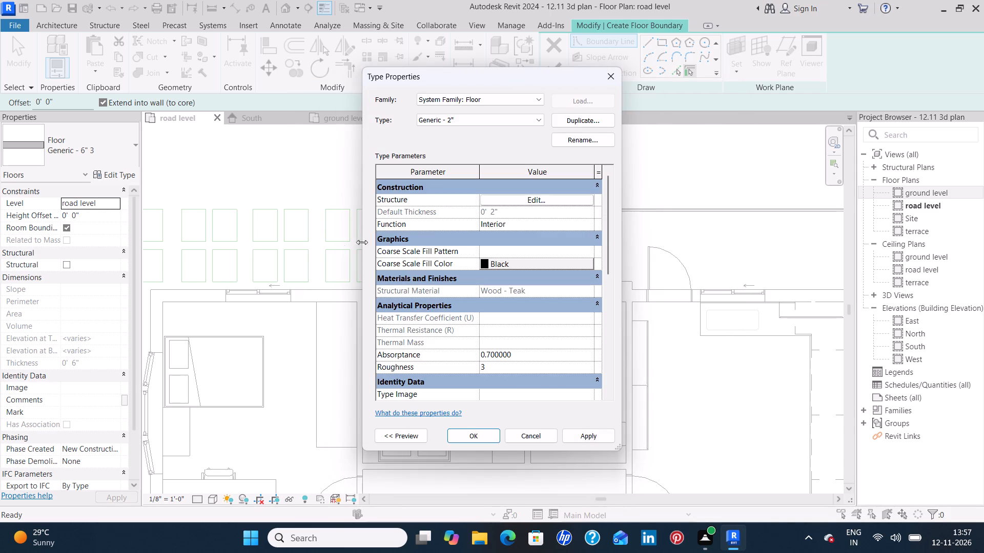
{"action": "left_click", "coordinate": [592, 432]}
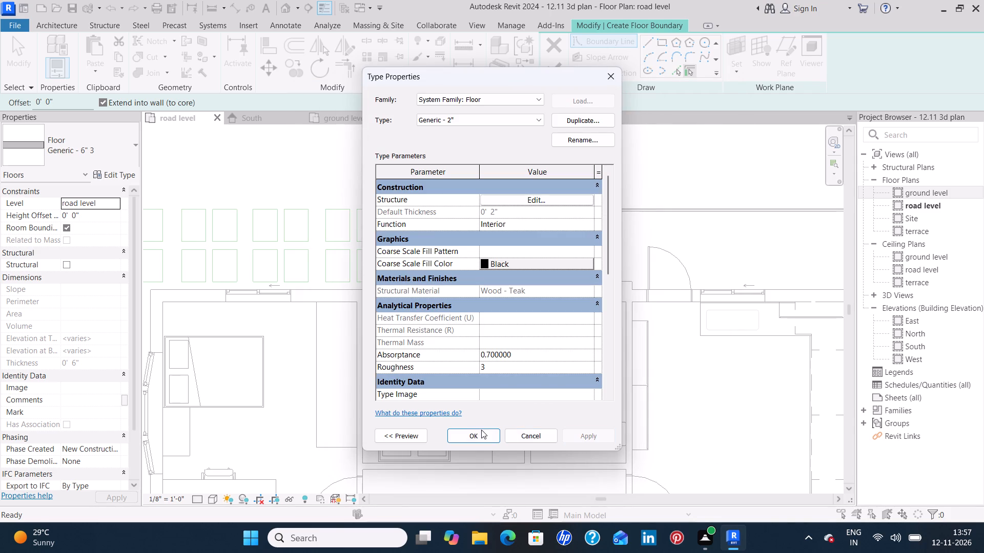
{"action": "left_click", "coordinate": [480, 431]}
Set the new floor's height offset from the road level to 2".
{"action": "left_click", "coordinate": [88, 216]}
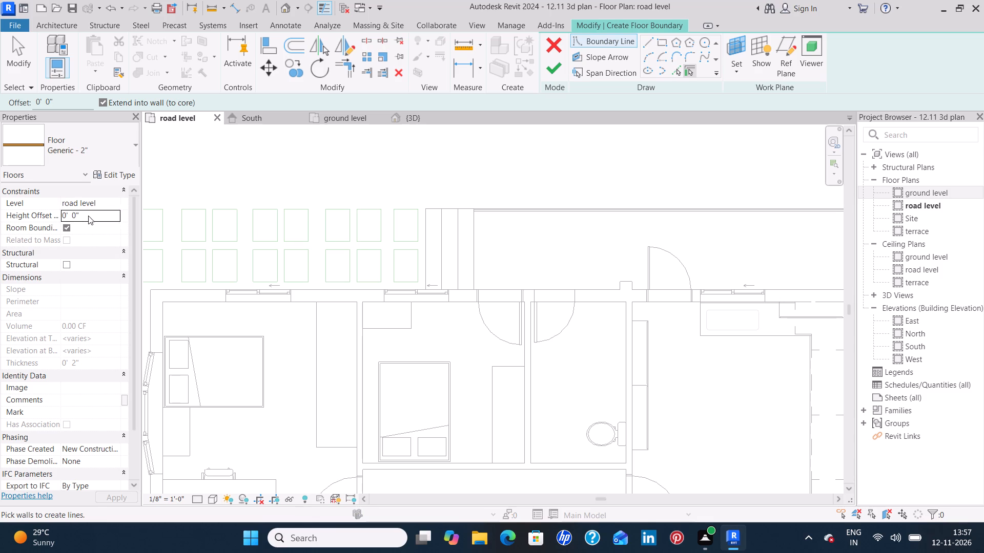
{"action": "key", "text": "BackSpace"}
{"action": "key", "text": "2"}
{"action": "key", "text": "shift+quotedbl"}
{"action": "key", "text": "Return"}
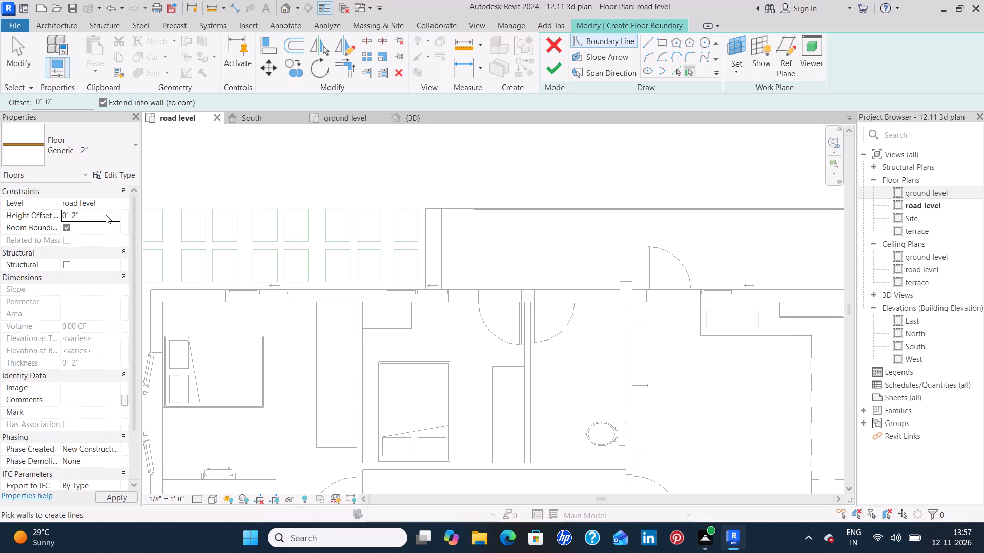
Trace rectangular floor boundaries, 1'-6" by 2'-0" each, over the four stepping stones in the two columns nearest the entrance steps.
{"action": "left_click", "coordinate": [659, 40]}
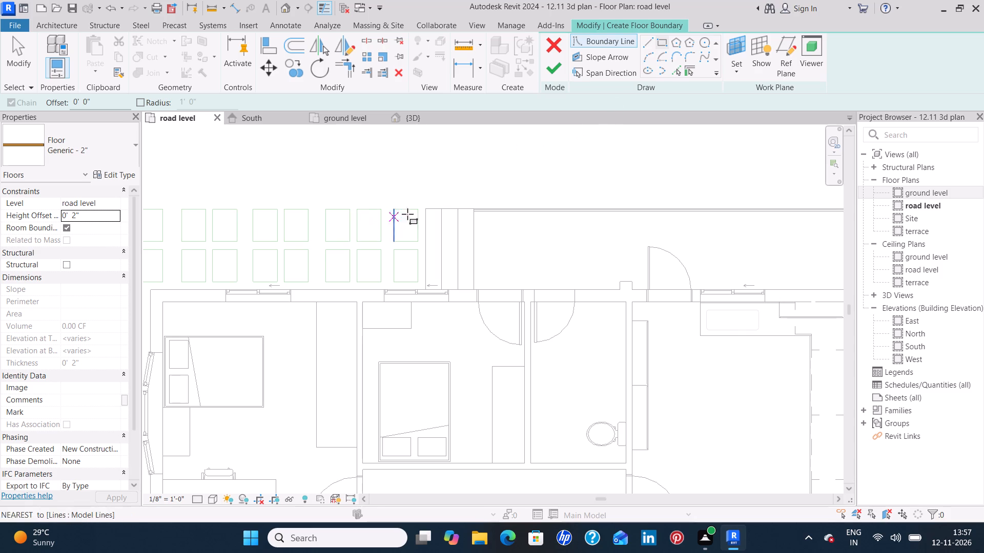
{"action": "scroll", "coordinate": [416, 211], "scroll_direction": "up", "scroll_amount": 8}
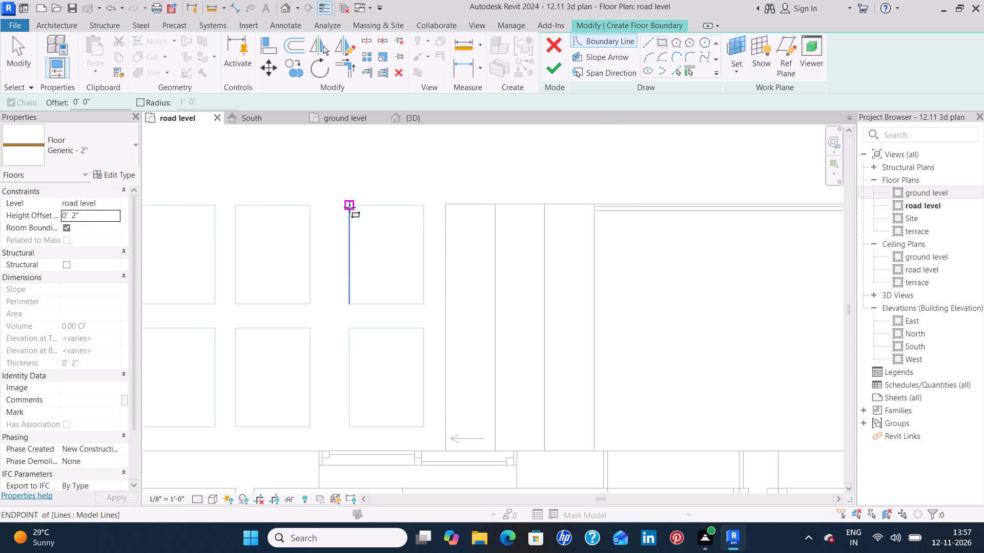
{"action": "left_click", "coordinate": [350, 207]}
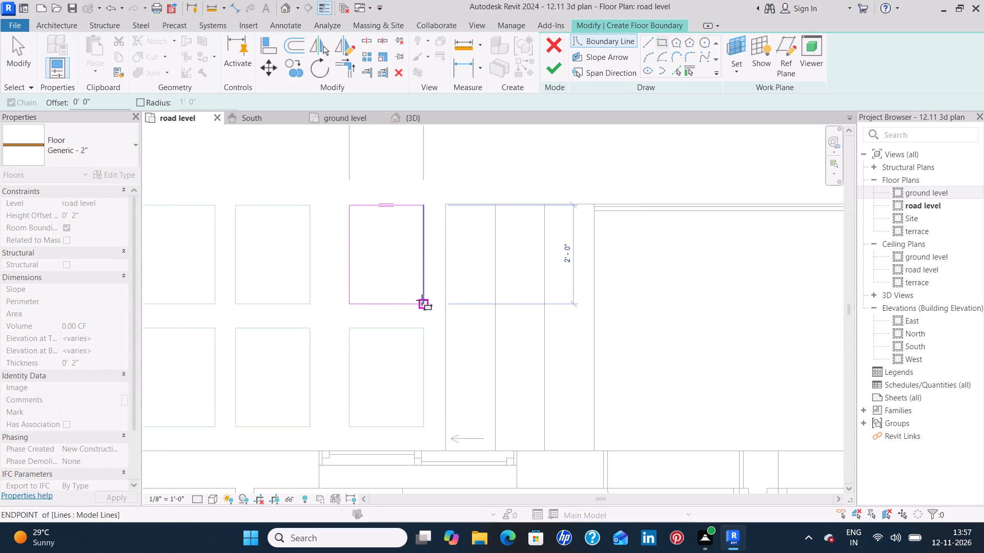
{"action": "left_click", "coordinate": [422, 301]}
{"action": "left_click", "coordinate": [352, 327]}
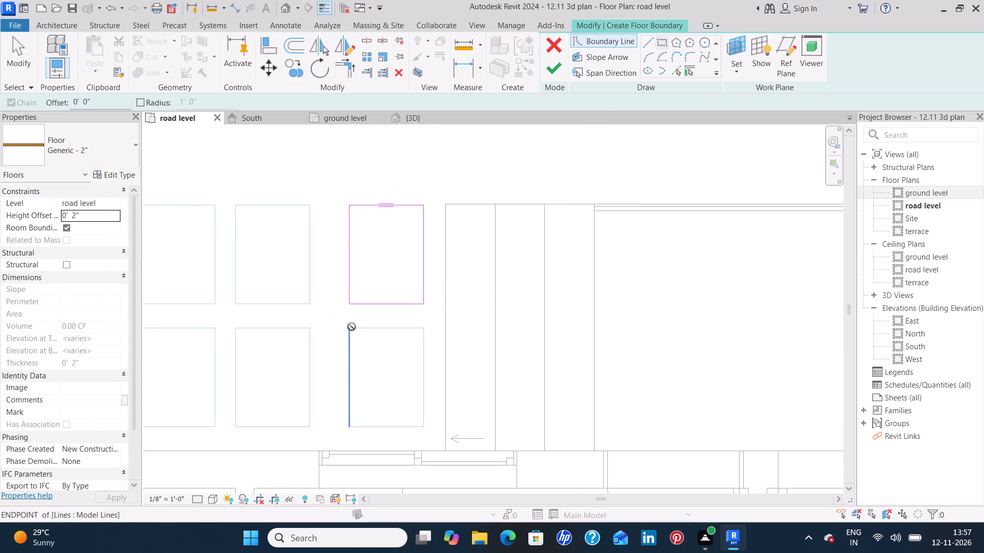
{"action": "left_click", "coordinate": [426, 428]}
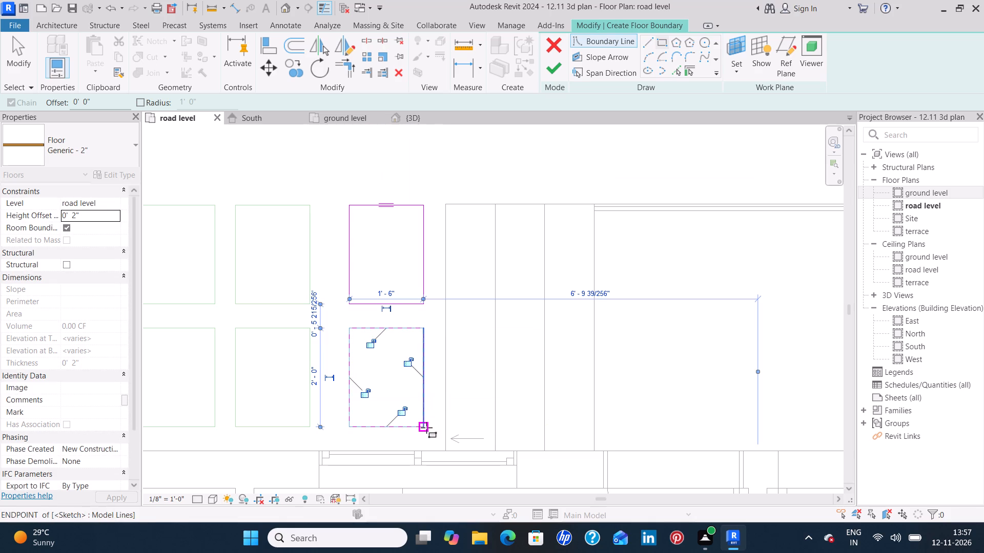
{"action": "left_click", "coordinate": [238, 204]}
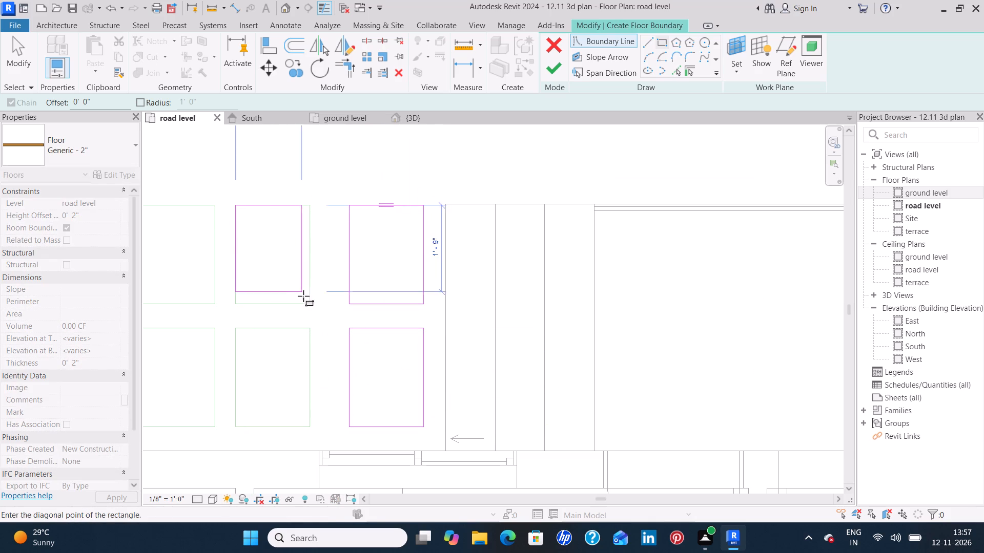
{"action": "left_click", "coordinate": [310, 303]}
{"action": "left_click", "coordinate": [238, 329]}
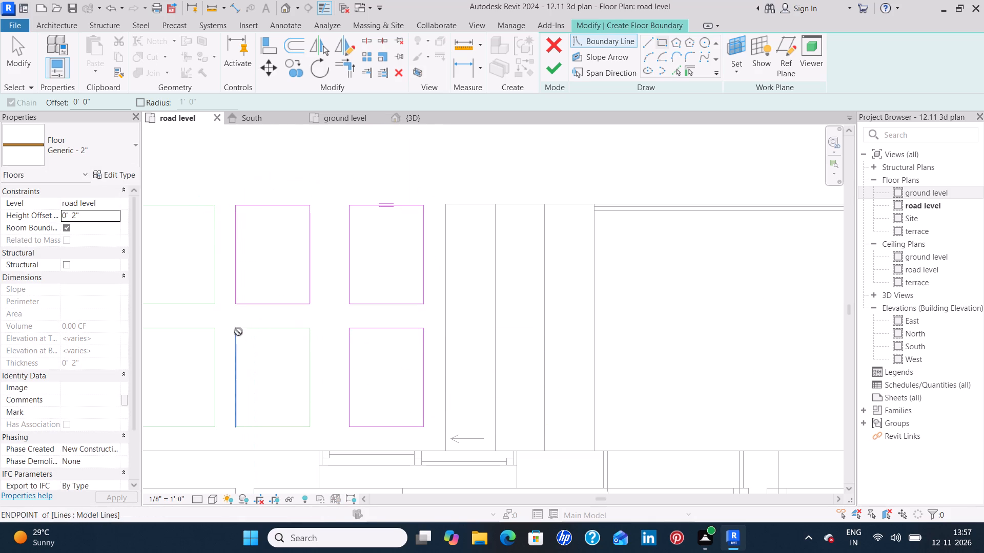
{"action": "left_click", "coordinate": [309, 428]}
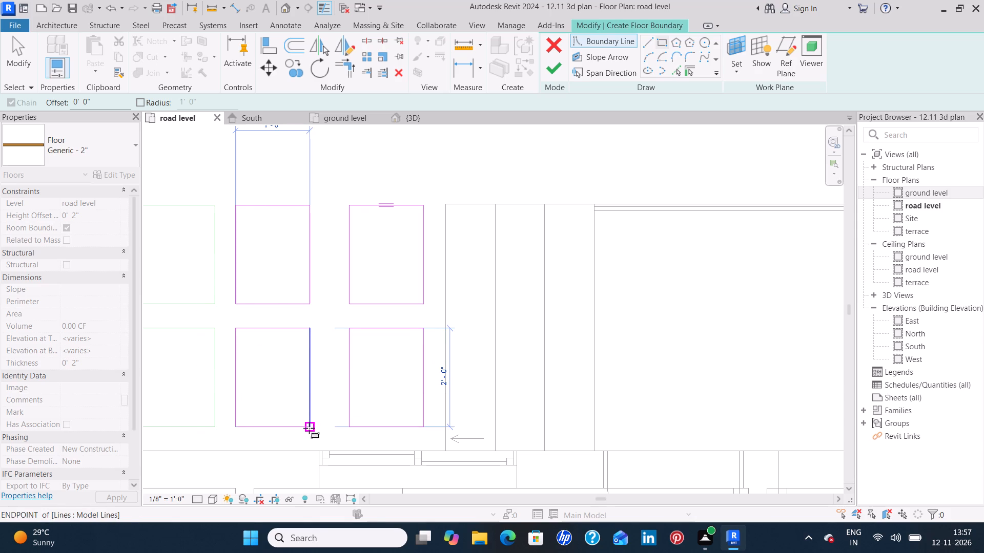
Trace 1'-6" by 2'-0" rectangular floor boundaries over the four stones in the third and fourth columns from the steps.
{"action": "middle_click_drag", "start_coordinate": [193, 314], "coordinate": [454, 350]}
{"action": "left_click", "coordinate": [405, 243]}
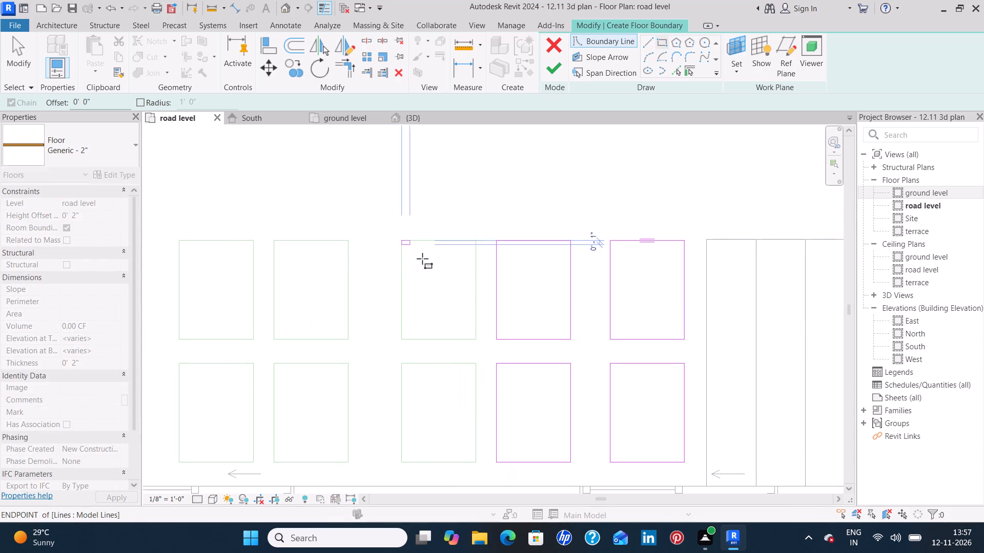
{"action": "left_click", "coordinate": [479, 340]}
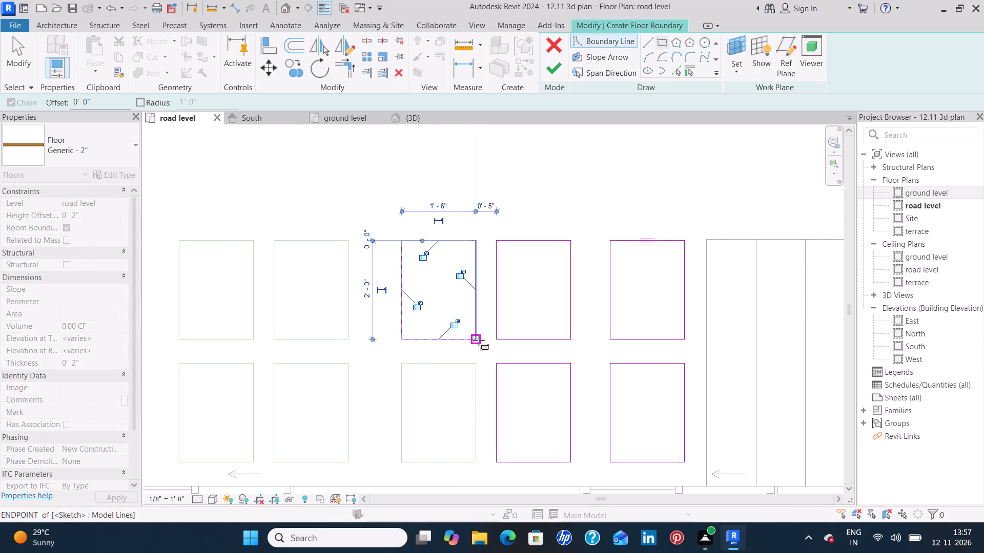
{"action": "left_click", "coordinate": [402, 364]}
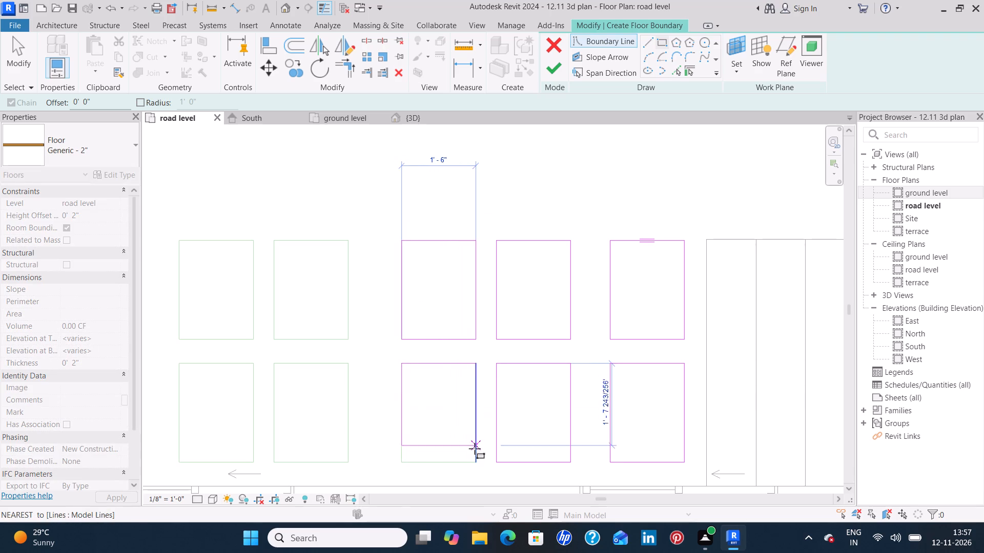
{"action": "left_click", "coordinate": [476, 458]}
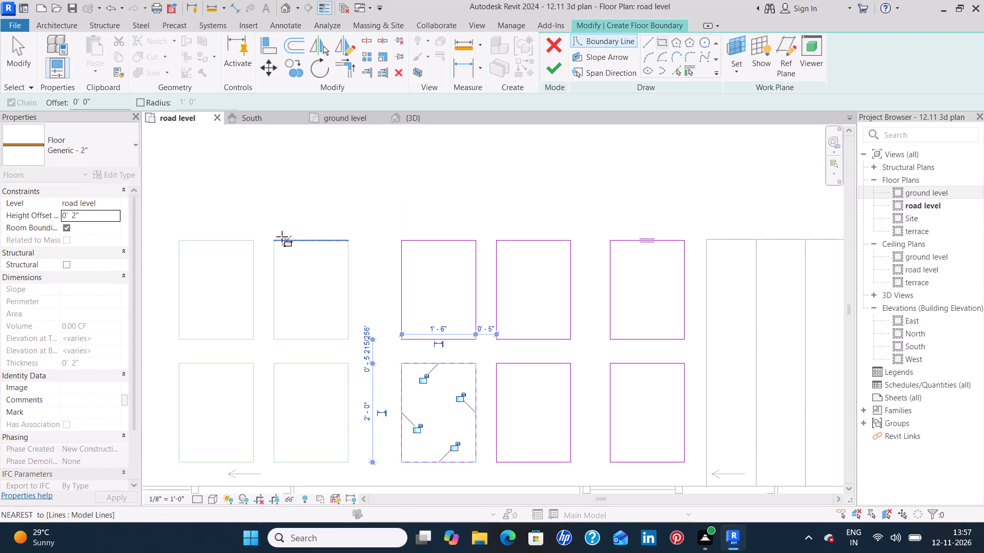
{"action": "left_click", "coordinate": [273, 242]}
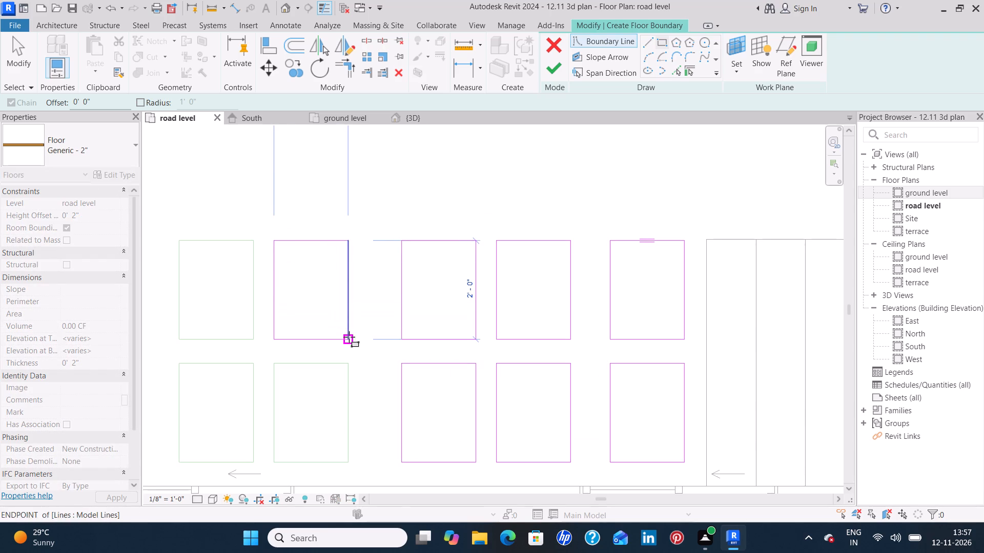
{"action": "left_click", "coordinate": [352, 342]}
{"action": "left_click", "coordinate": [274, 365]}
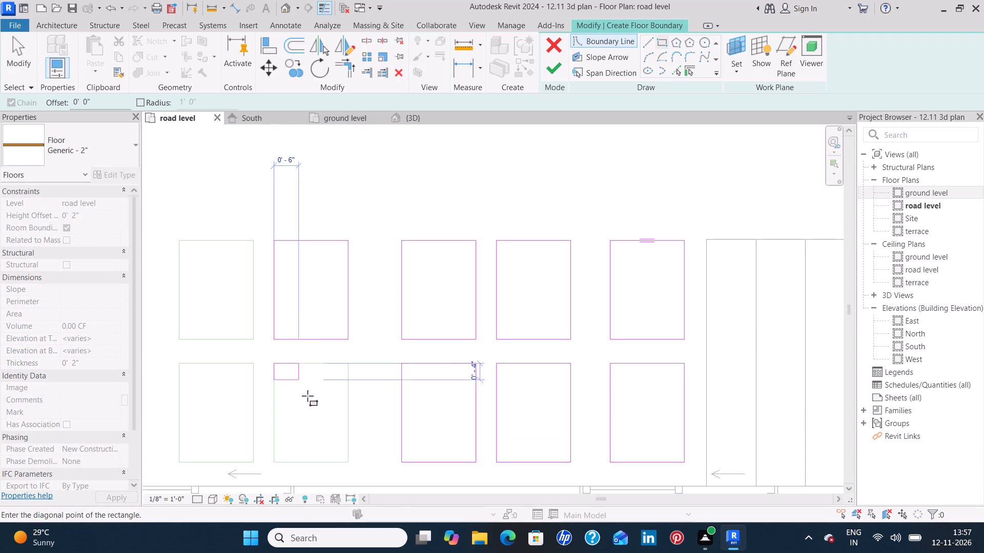
{"action": "left_click", "coordinate": [353, 465]}
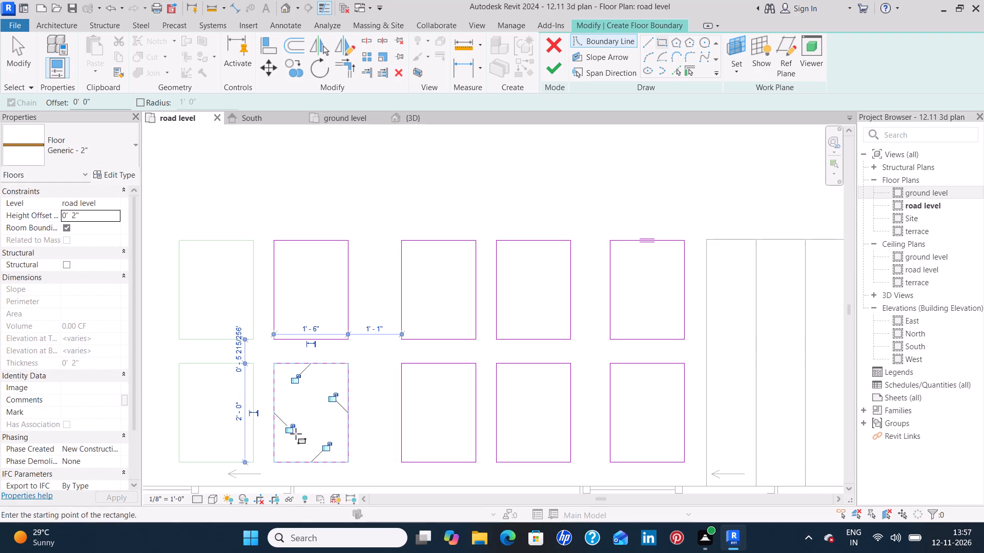
Trace 1'-6" by 2'-0" rectangular floor boundaries over the four stones in the fifth and sixth columns from the steps.
{"action": "middle_click_drag", "start_coordinate": [268, 385], "coordinate": [467, 355]}
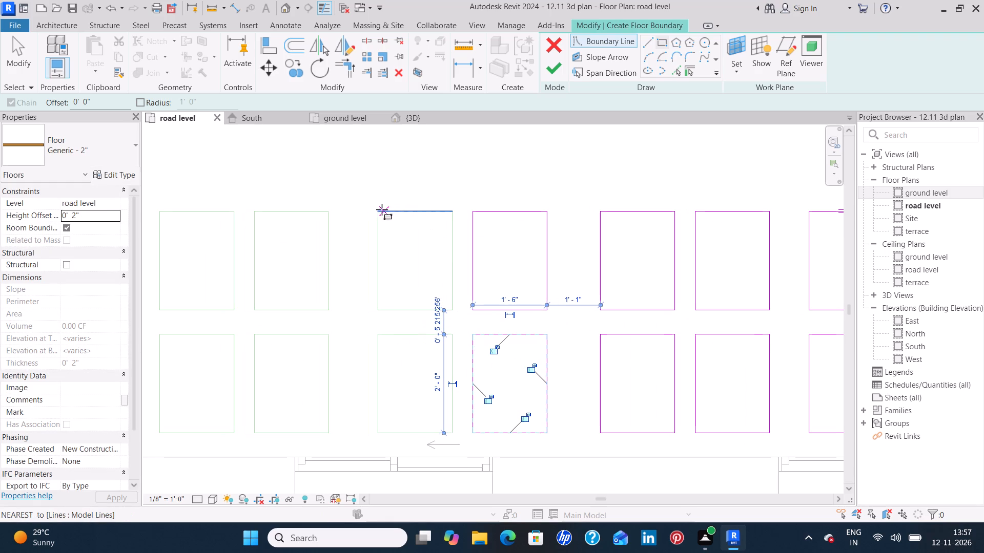
{"action": "left_click", "coordinate": [381, 210]}
{"action": "left_click", "coordinate": [456, 312]}
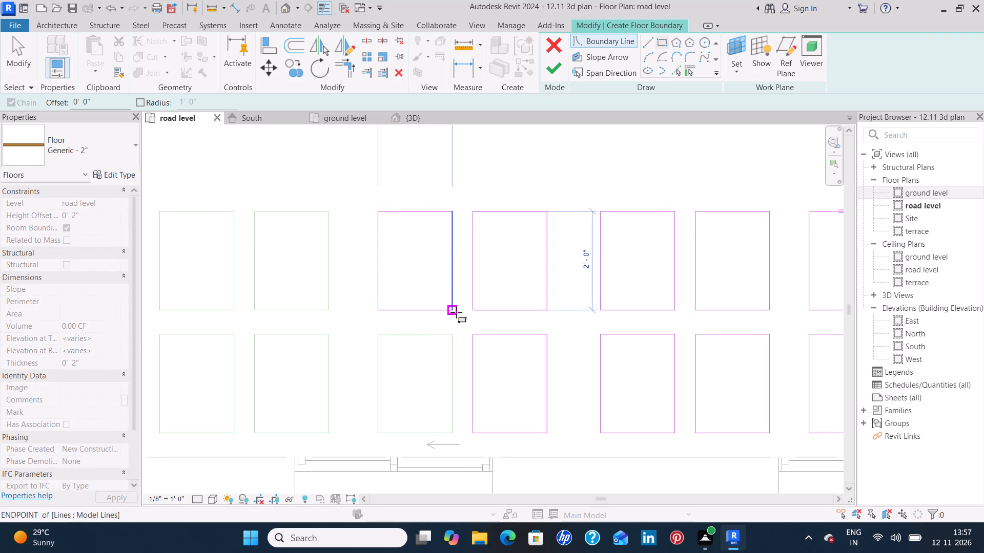
{"action": "left_click", "coordinate": [379, 334]}
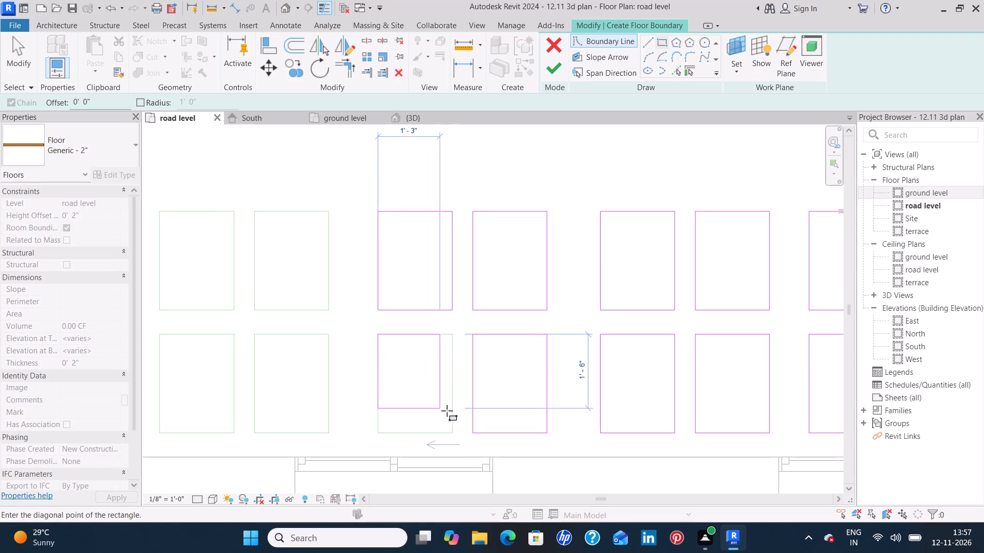
{"action": "left_click", "coordinate": [457, 436]}
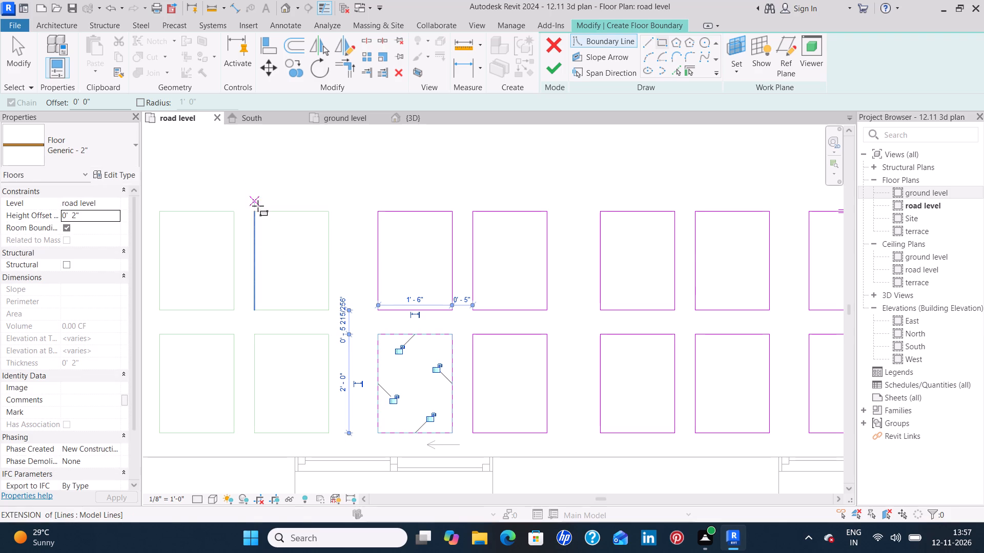
{"action": "left_click", "coordinate": [259, 210]}
{"action": "left_click", "coordinate": [334, 308]}
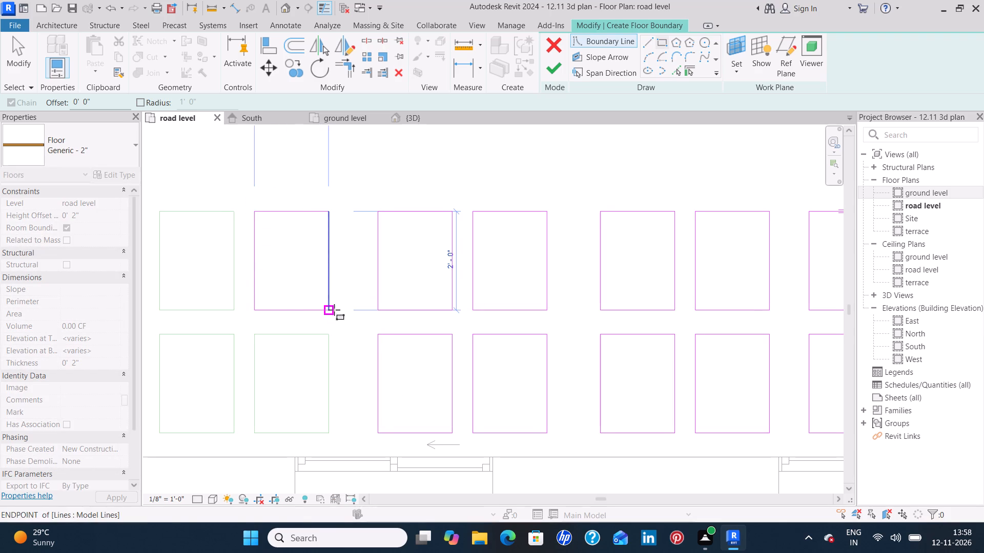
{"action": "left_click_drag", "start_coordinate": [257, 339], "coordinate": [259, 349]}
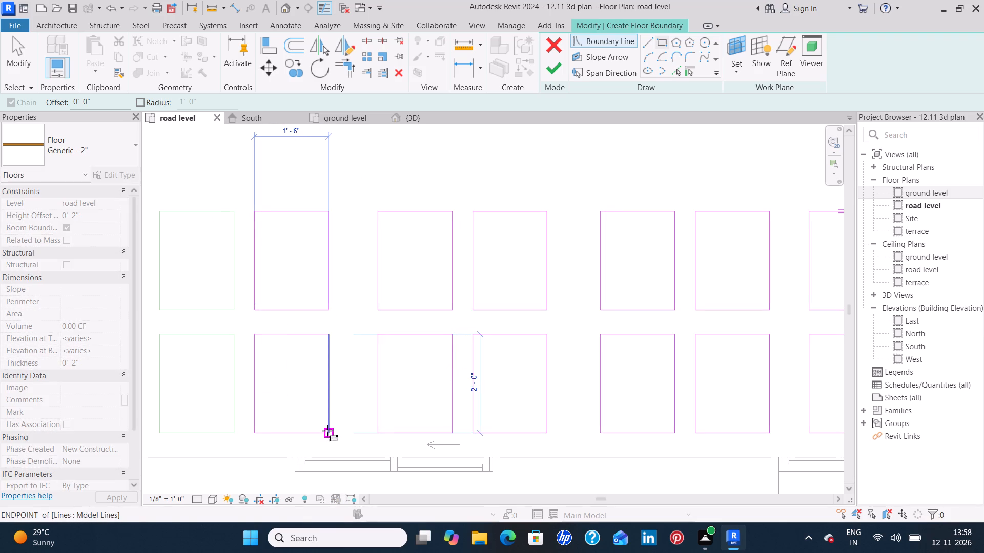
{"action": "left_click", "coordinate": [329, 432]}
Trace 1'-6" by 2'-0" rectangular floor boundaries over the four stones in the seventh and eighth columns from the steps.
{"action": "middle_click_drag", "start_coordinate": [223, 291], "coordinate": [405, 301]}
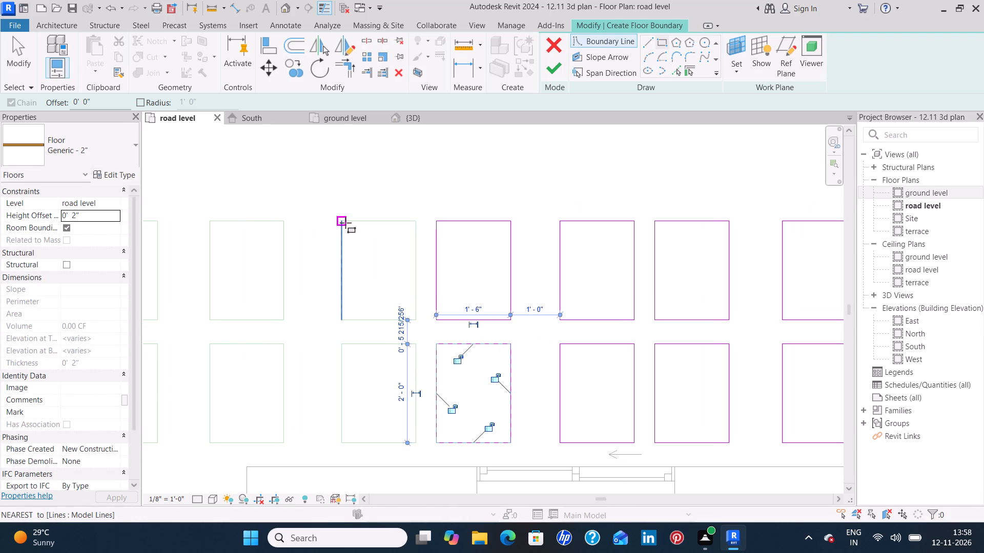
{"action": "left_click", "coordinate": [343, 223]}
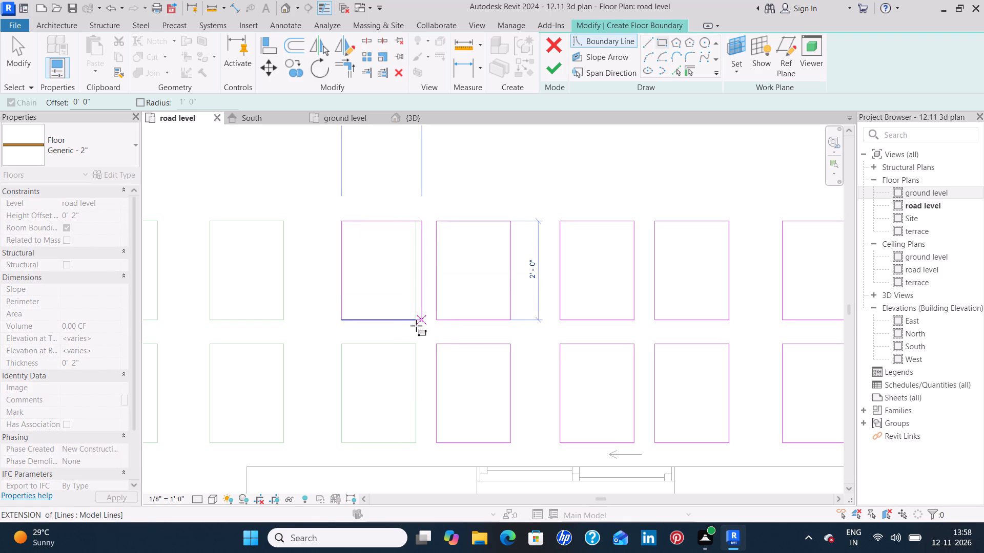
{"action": "left_click", "coordinate": [413, 320]}
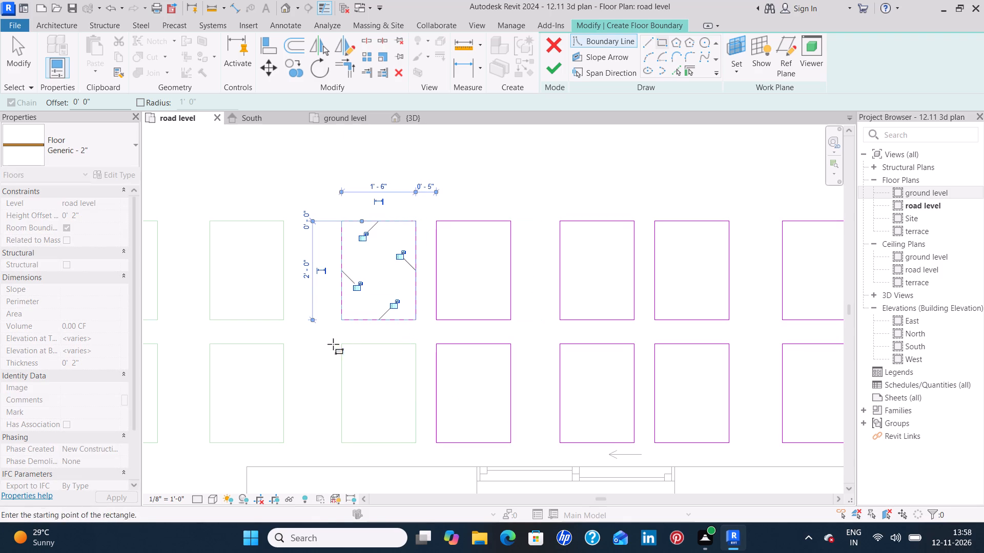
{"action": "left_click_drag", "start_coordinate": [340, 344], "coordinate": [348, 357]}
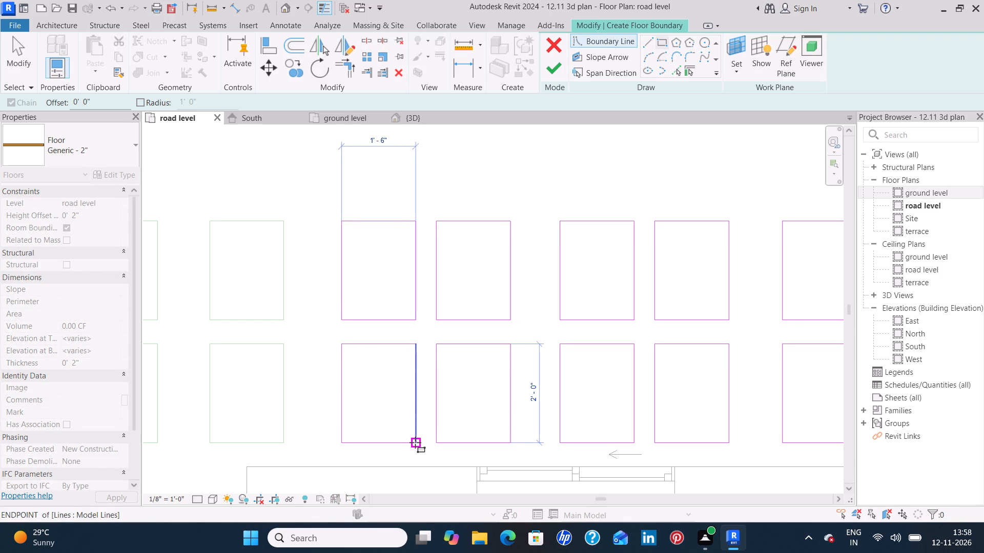
{"action": "left_click", "coordinate": [415, 442]}
{"action": "left_click", "coordinate": [212, 223]}
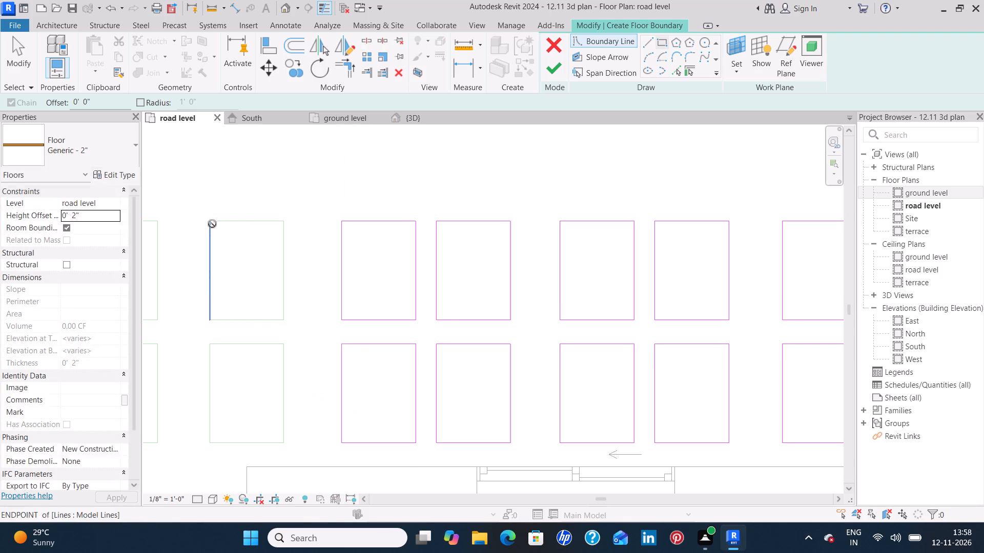
{"action": "left_click", "coordinate": [284, 318]}
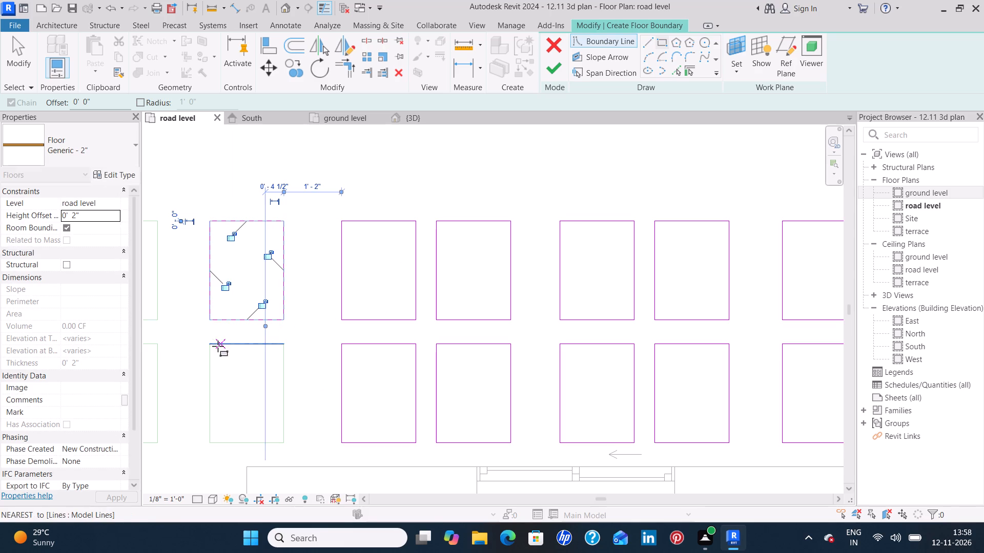
{"action": "left_click_drag", "start_coordinate": [211, 346], "coordinate": [214, 357]}
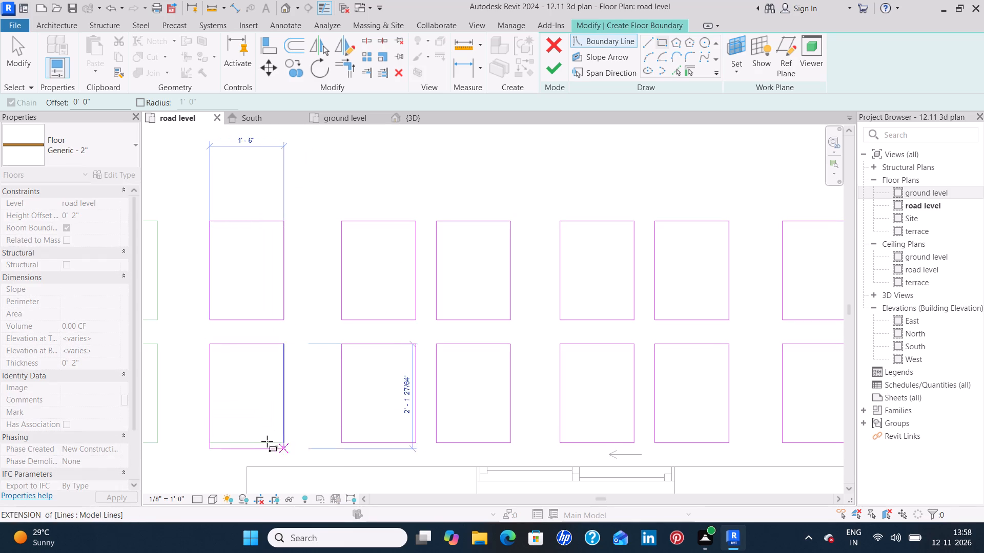
{"action": "left_click", "coordinate": [286, 441]}
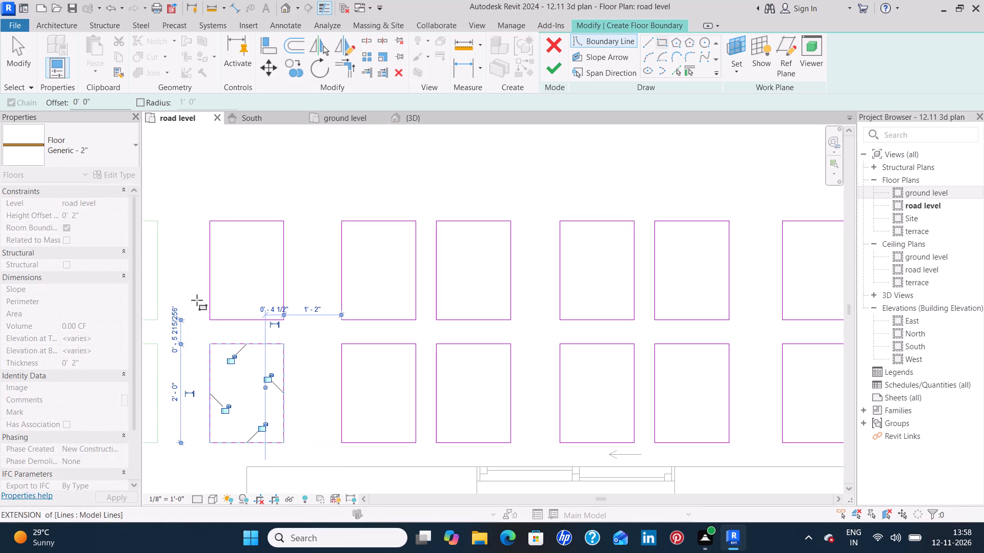
Trace 1'-6" by 2'-0" rectangular floor boundaries over the four stones in the ninth and tenth columns from the steps.
{"action": "middle_click_drag", "start_coordinate": [197, 299], "coordinate": [466, 305]}
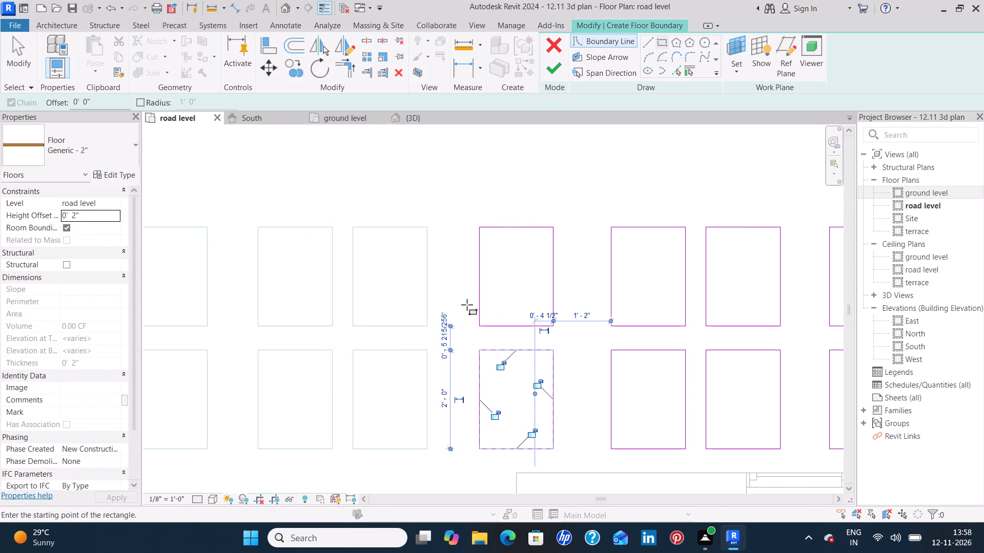
{"action": "left_click", "coordinate": [355, 227]}
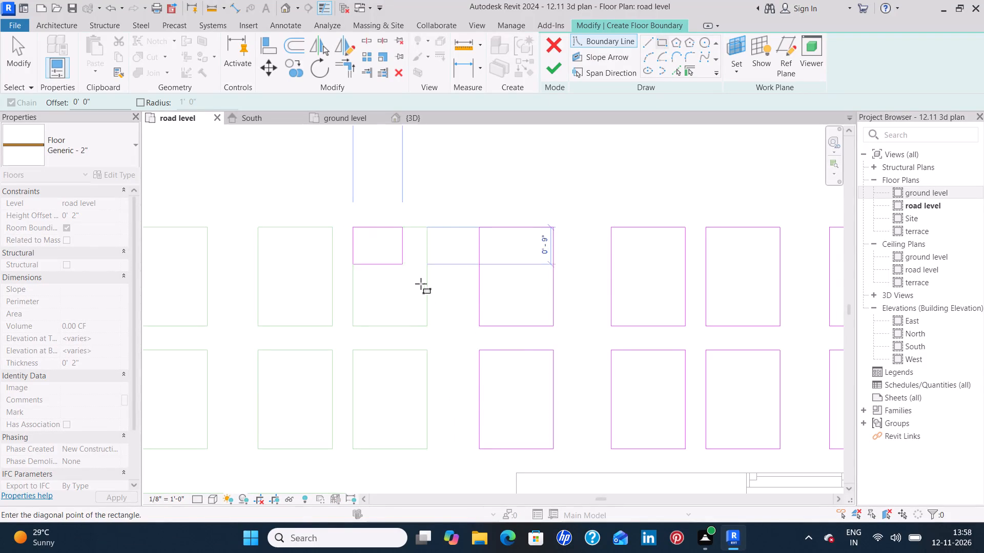
{"action": "left_click", "coordinate": [430, 327]}
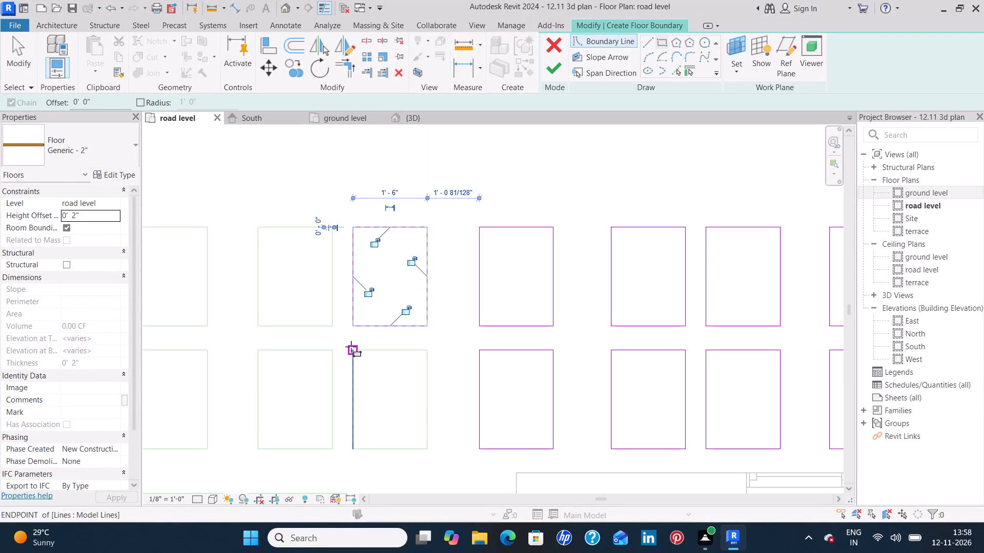
{"action": "left_click", "coordinate": [354, 349]}
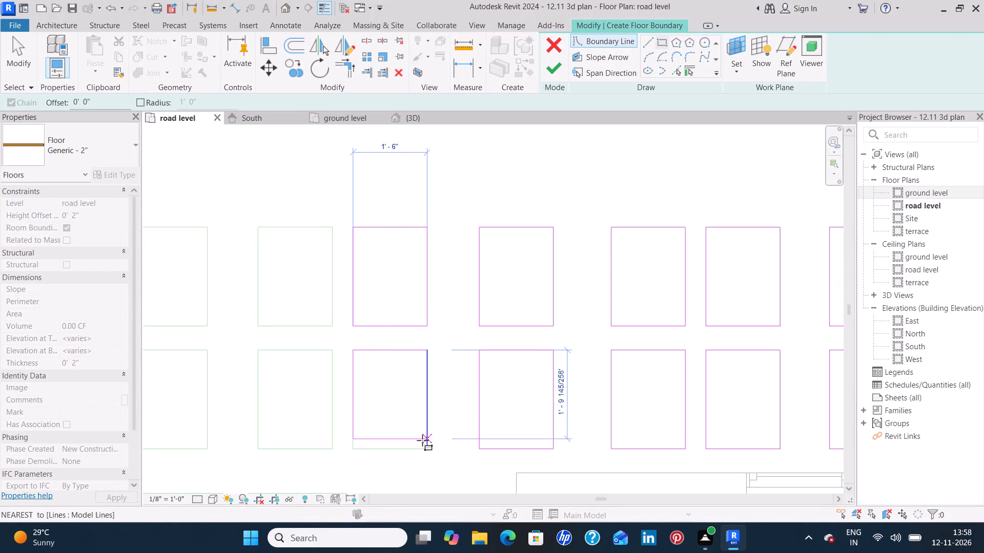
{"action": "left_click", "coordinate": [426, 447]}
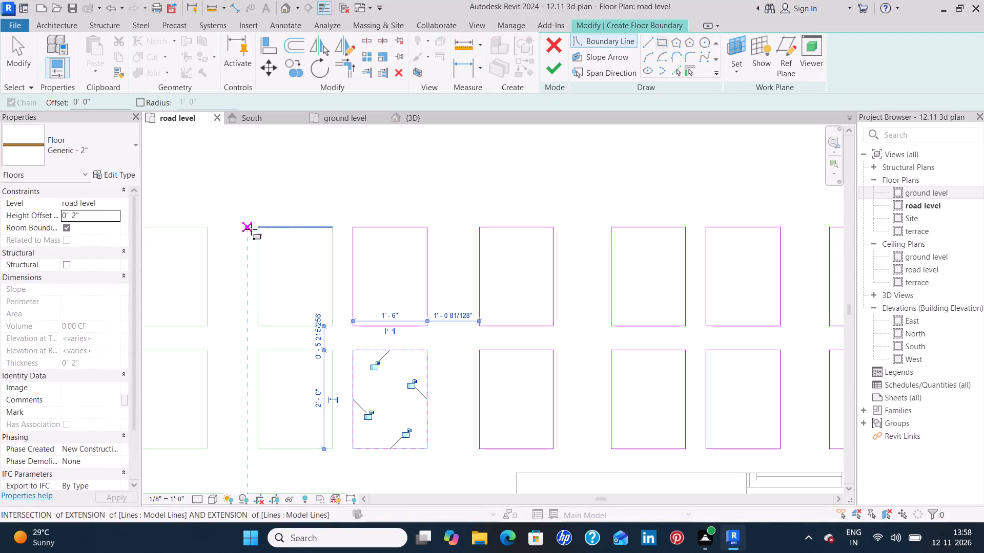
{"action": "left_click", "coordinate": [258, 228]}
{"action": "left_click", "coordinate": [334, 325]}
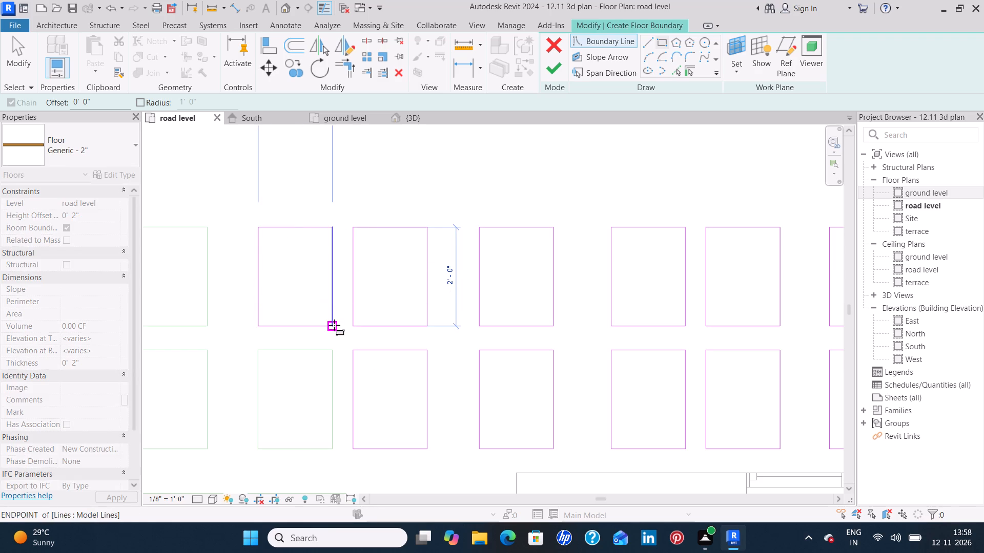
{"action": "left_click_drag", "start_coordinate": [261, 352], "coordinate": [266, 364]}
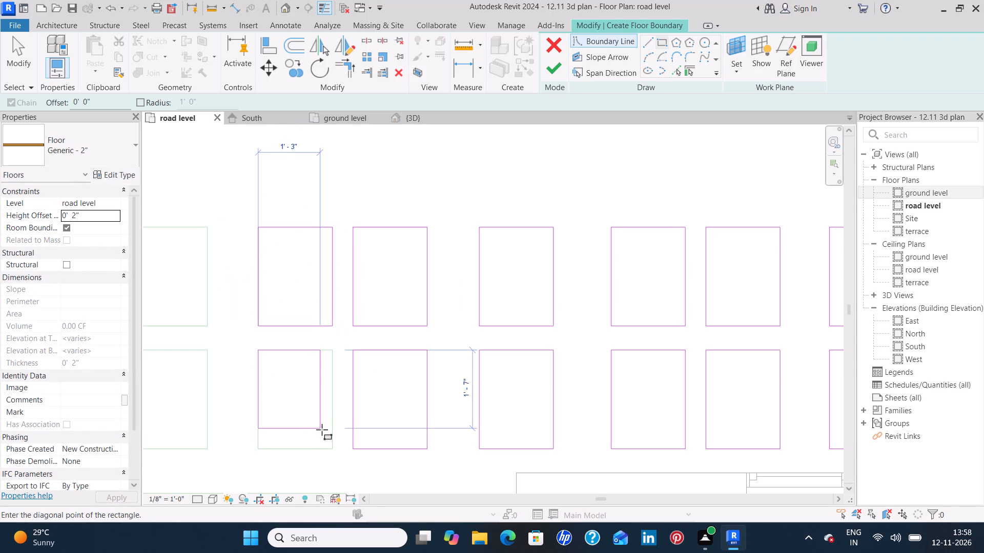
{"action": "left_click", "coordinate": [330, 446]}
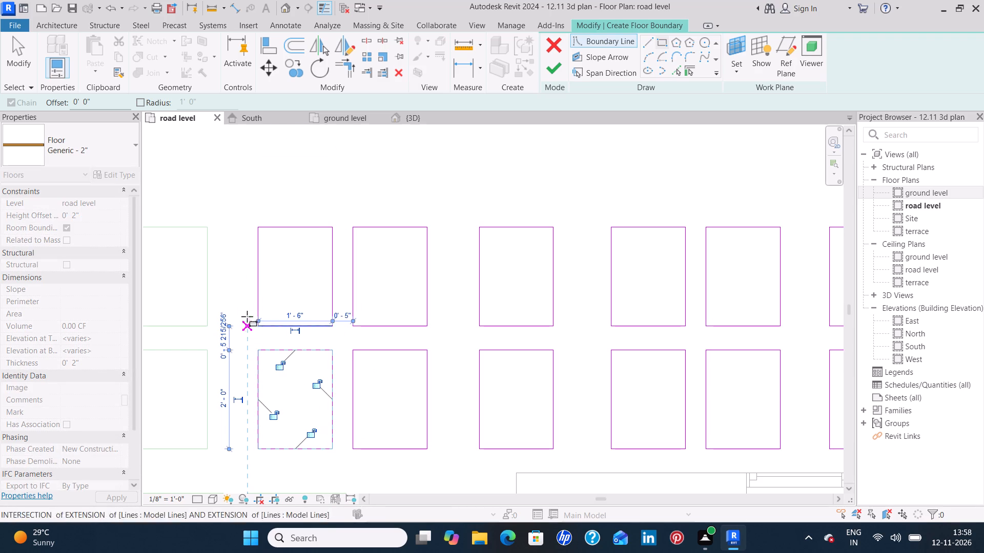
Trace 1'-6" by 2'-0" rectangular floor boundaries over the two stones in the end column, farthest from the steps.
{"action": "middle_click_drag", "start_coordinate": [247, 315], "coordinate": [445, 301]}
{"action": "left_click_drag", "start_coordinate": [331, 212], "coordinate": [335, 215]}
{"action": "left_click", "coordinate": [404, 311]}
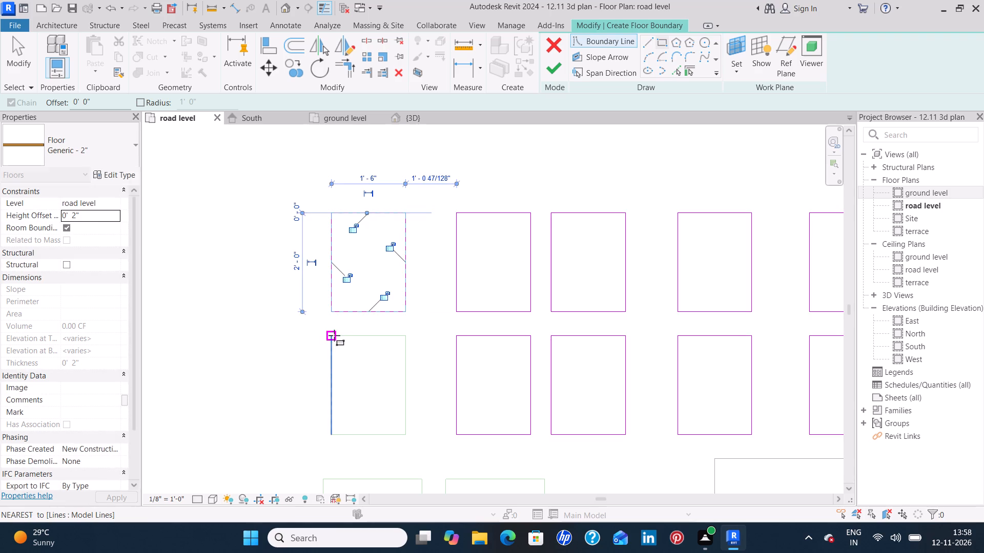
{"action": "left_click_drag", "start_coordinate": [334, 335], "coordinate": [334, 341]}
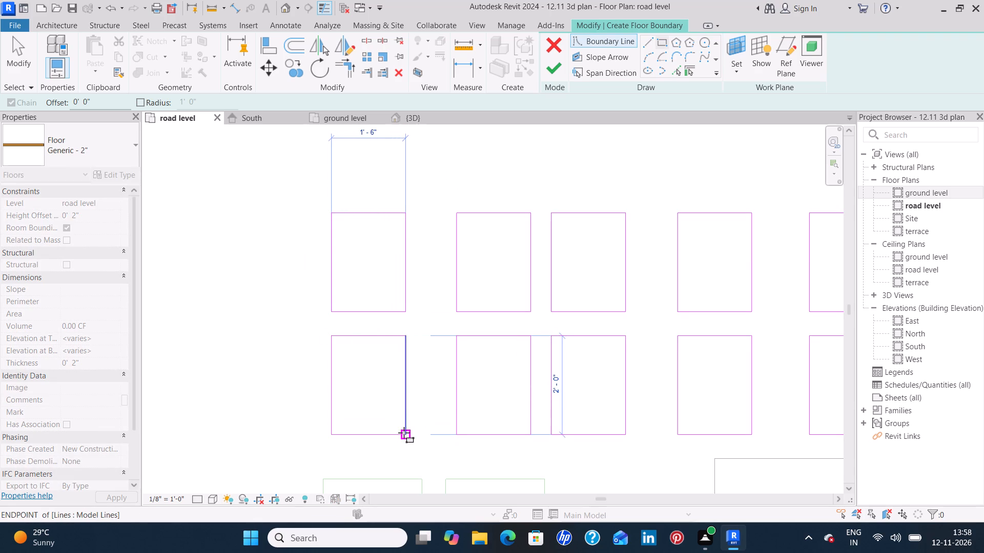
{"action": "left_click", "coordinate": [404, 433]}
Trace 2'-0" by 1'-6" rectangular floor boundaries over the four stones in the first two rows of the path beside the house.
{"action": "middle_click_drag", "start_coordinate": [381, 449], "coordinate": [391, 201]}
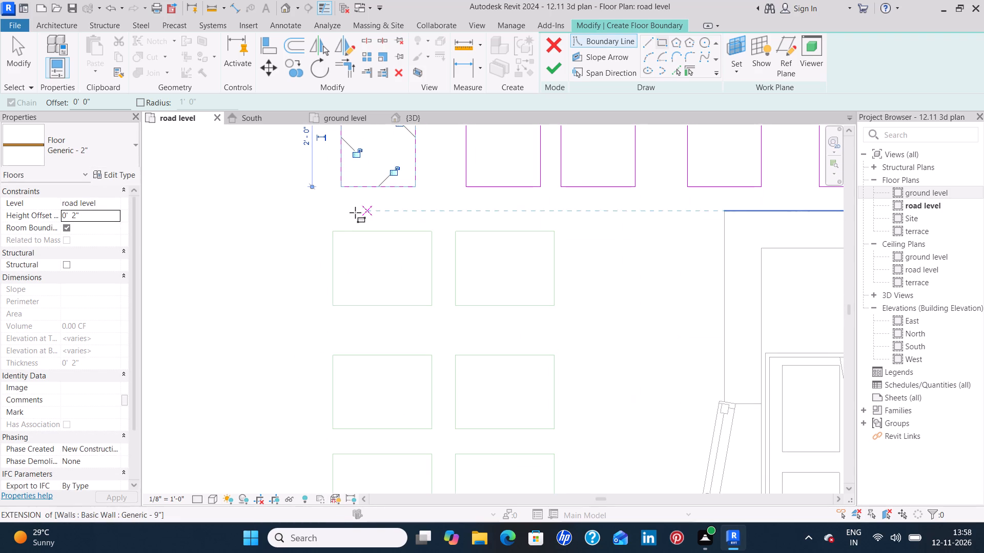
{"action": "left_click", "coordinate": [332, 230]}
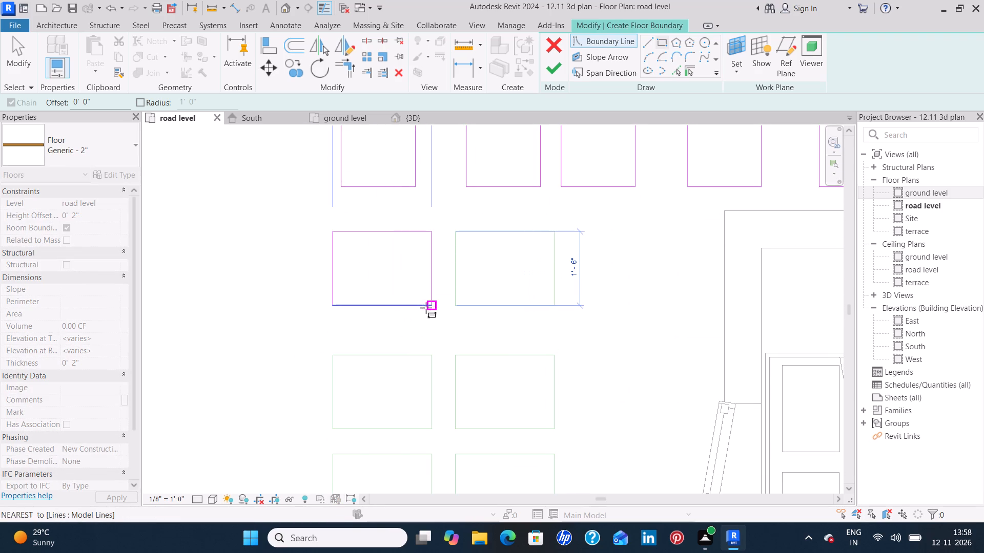
{"action": "left_click", "coordinate": [434, 306]}
{"action": "left_click", "coordinate": [456, 230]}
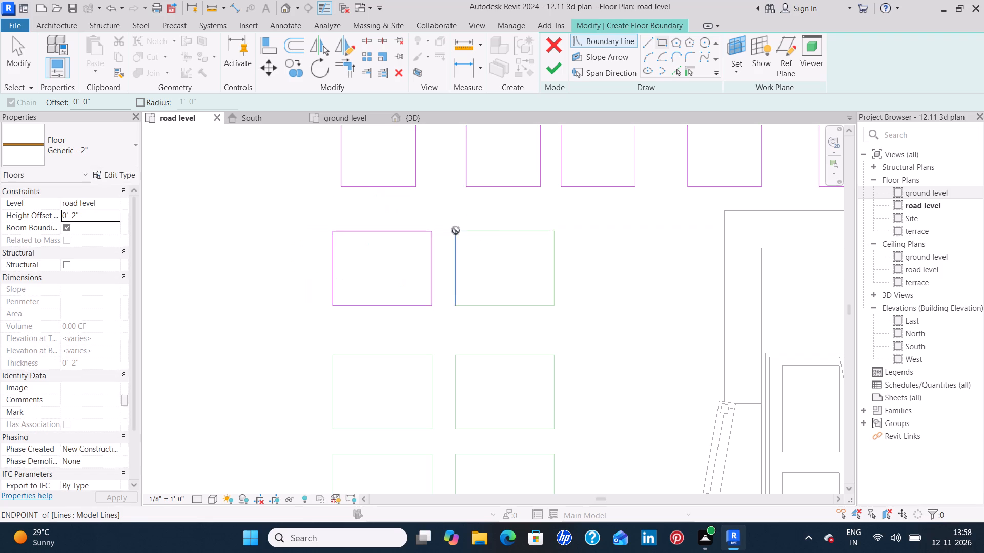
{"action": "left_click", "coordinate": [555, 308]}
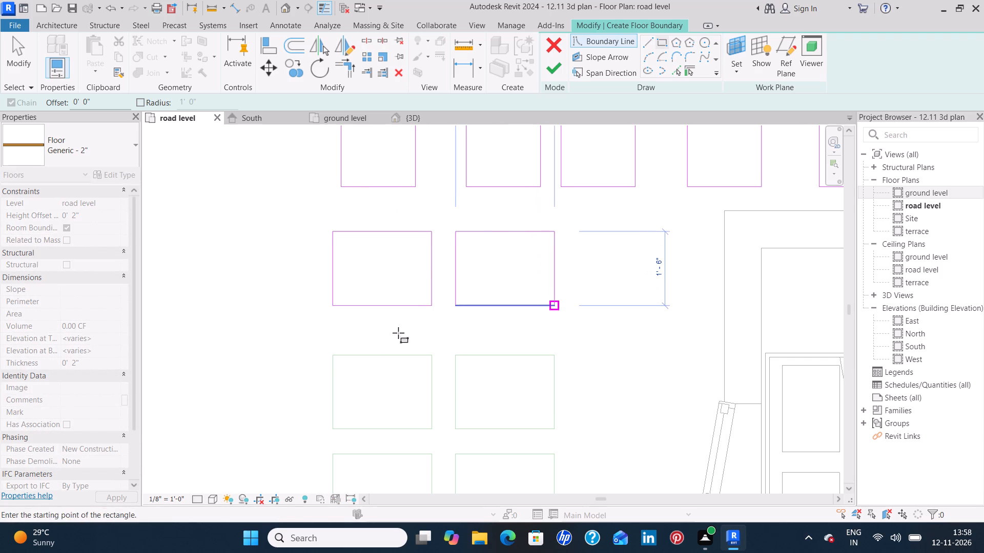
{"action": "left_click", "coordinate": [330, 358]}
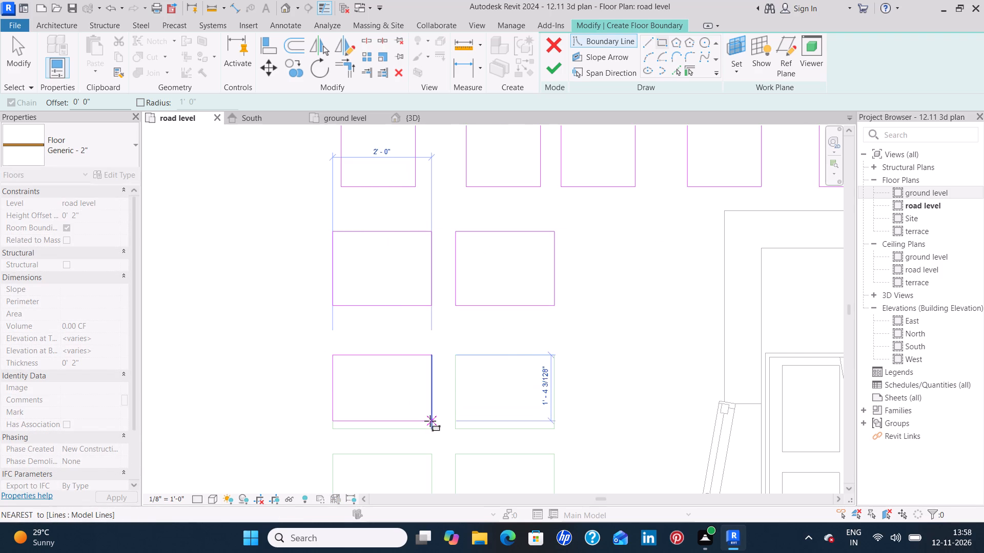
{"action": "left_click", "coordinate": [430, 425]}
{"action": "middle_click_drag", "start_coordinate": [474, 386], "coordinate": [459, 355]}
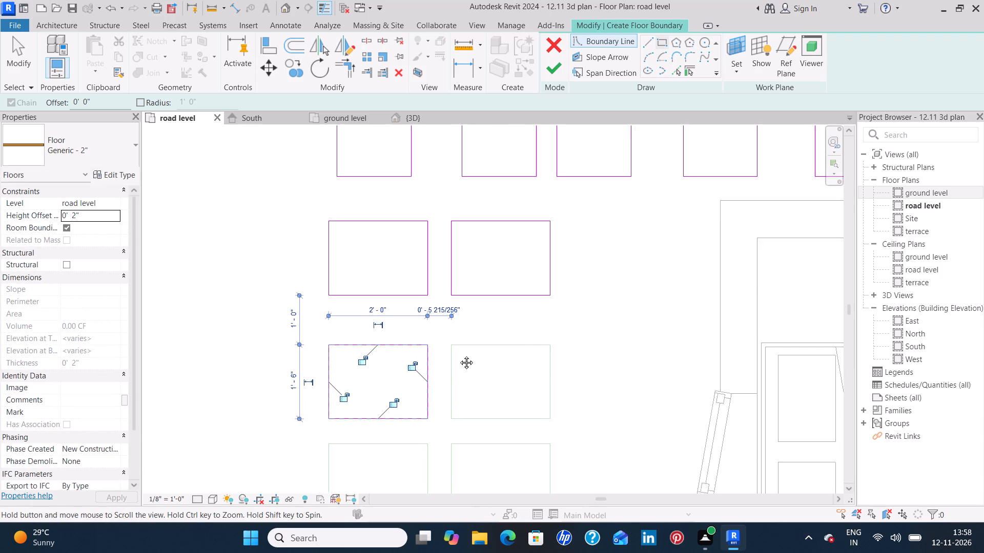
{"action": "middle_click_drag", "start_coordinate": [459, 355], "coordinate": [415, 283]}
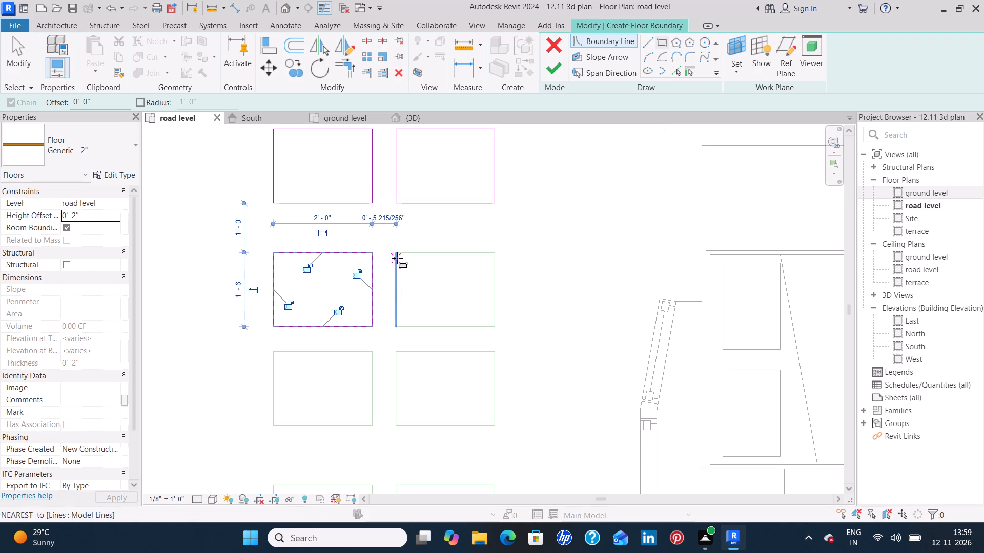
{"action": "left_click", "coordinate": [397, 256]}
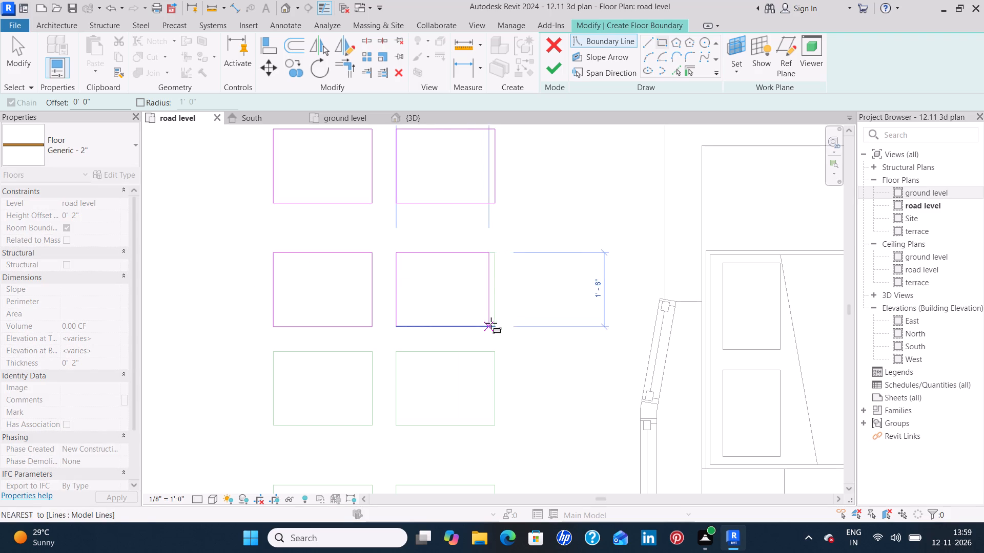
{"action": "left_click", "coordinate": [496, 323]}
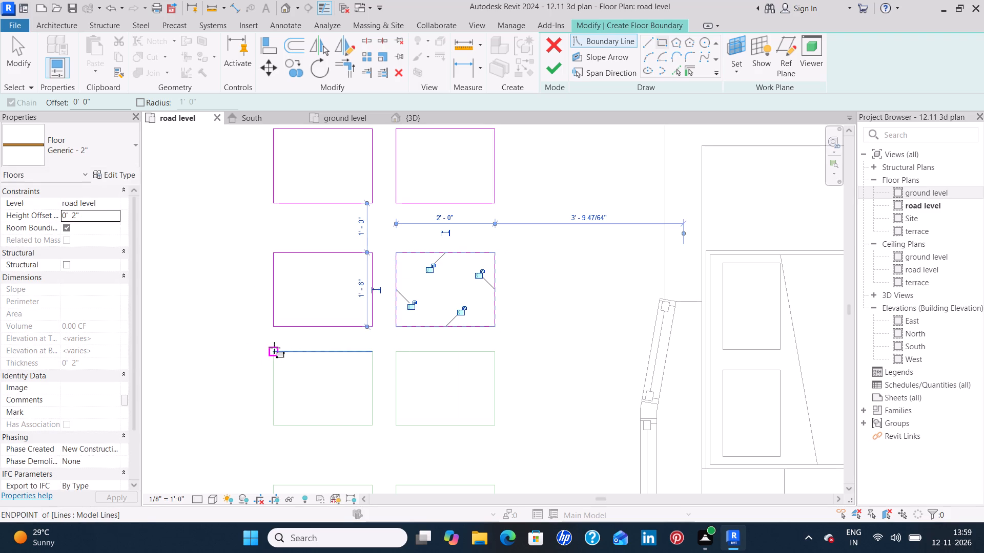
Trace 2'-0" by 1'-6" rectangular floor boundaries over the four stones in the side path's third and fourth rows.
{"action": "left_click_drag", "start_coordinate": [274, 348], "coordinate": [275, 356]}
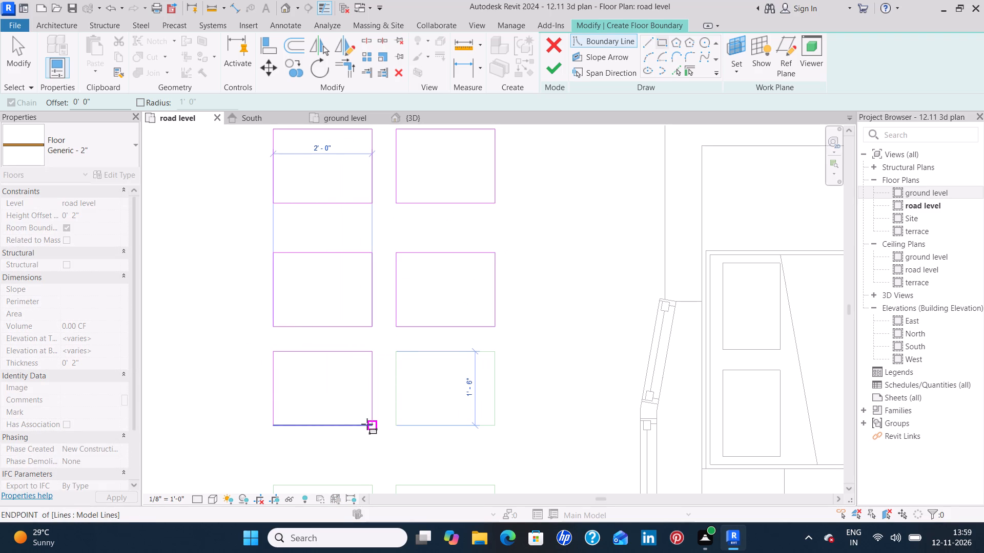
{"action": "left_click", "coordinate": [367, 424]}
{"action": "middle_click_drag", "start_coordinate": [427, 370], "coordinate": [385, 223]}
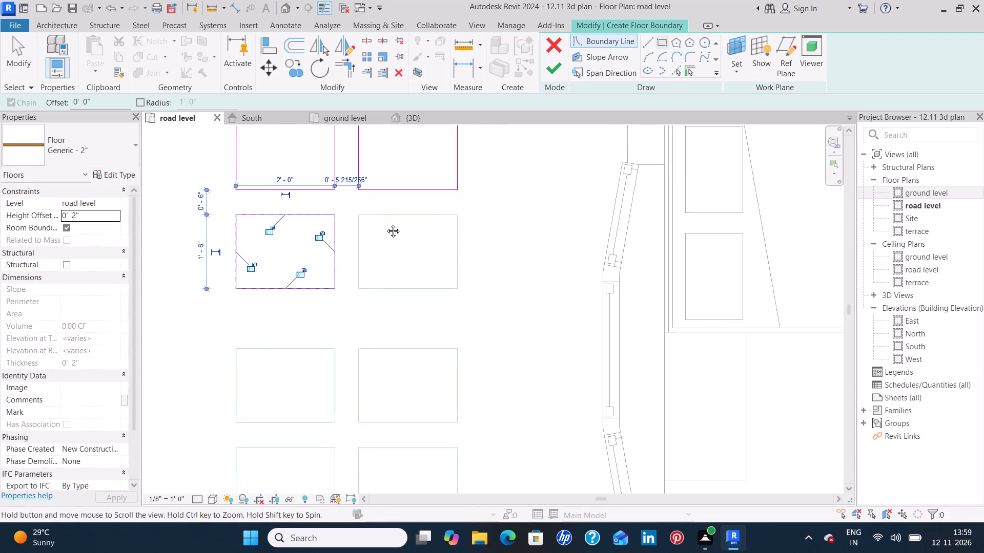
{"action": "middle_click_drag", "start_coordinate": [385, 223], "coordinate": [382, 218]}
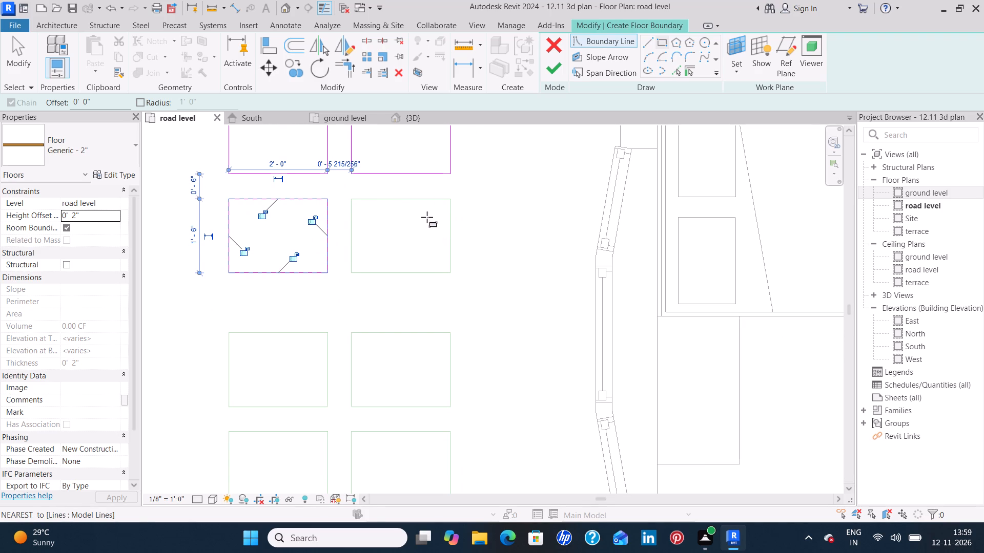
{"action": "left_click", "coordinate": [351, 202]}
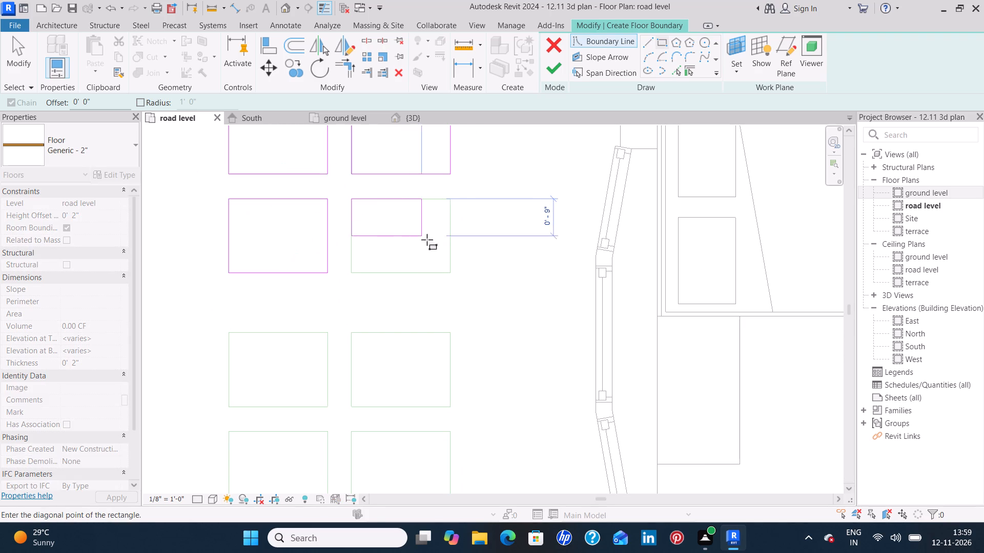
{"action": "left_click", "coordinate": [448, 275]}
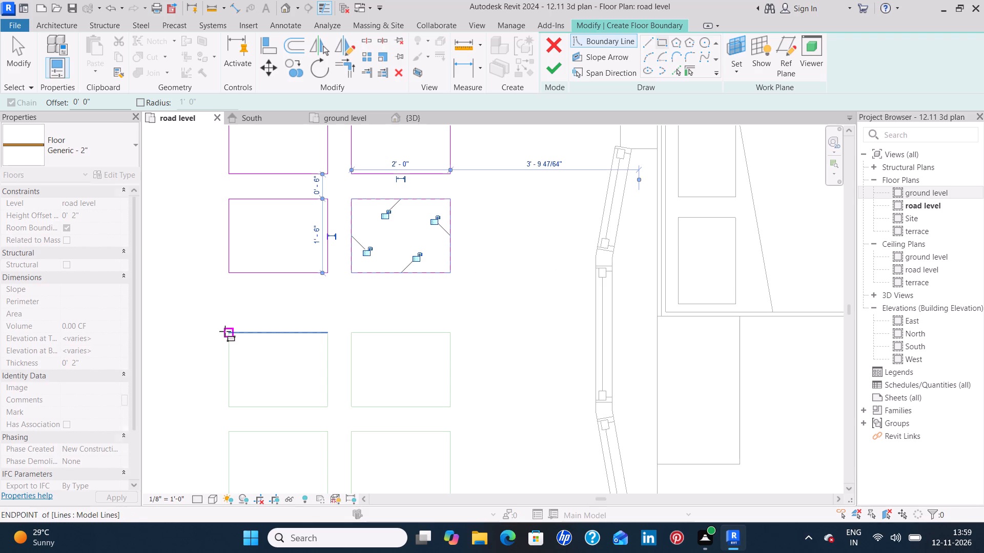
{"action": "left_click_drag", "start_coordinate": [225, 332], "coordinate": [228, 349]}
{"action": "left_click", "coordinate": [323, 406]}
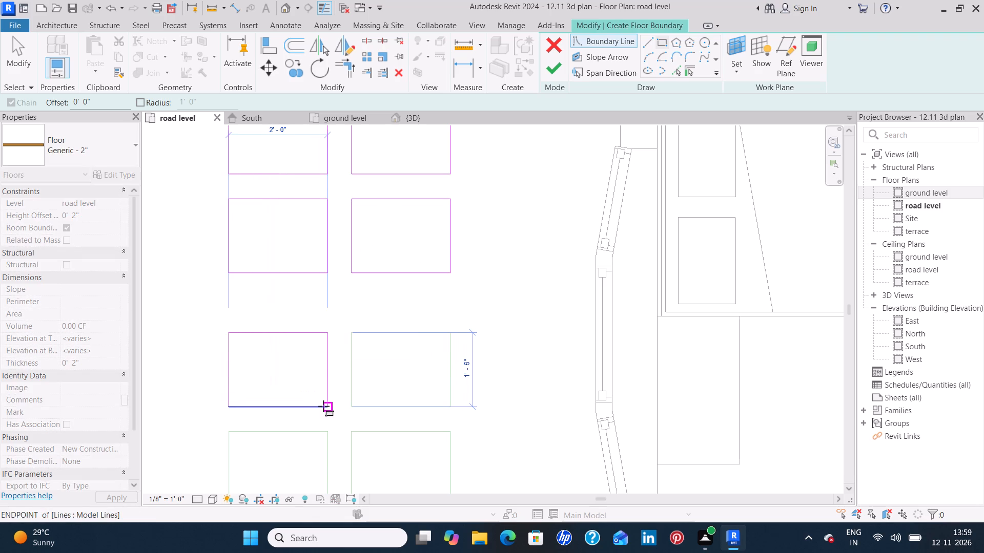
{"action": "middle_click_drag", "start_coordinate": [369, 373], "coordinate": [339, 273]}
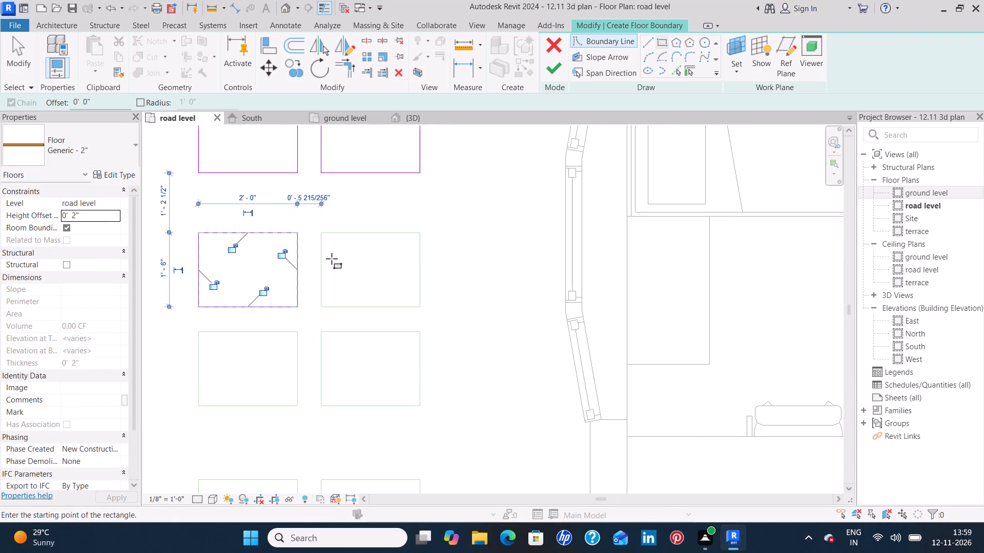
{"action": "left_click", "coordinate": [322, 232]}
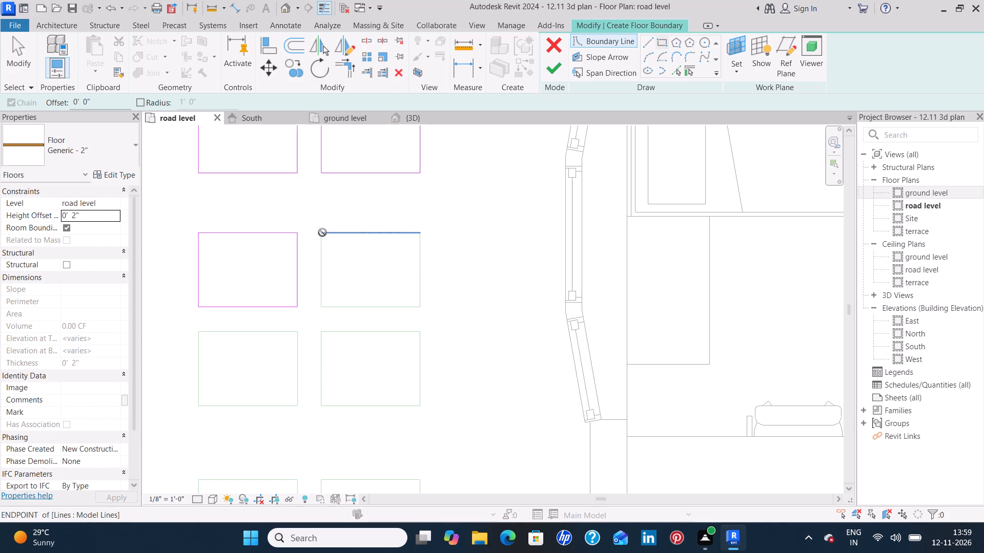
{"action": "left_click", "coordinate": [419, 306]}
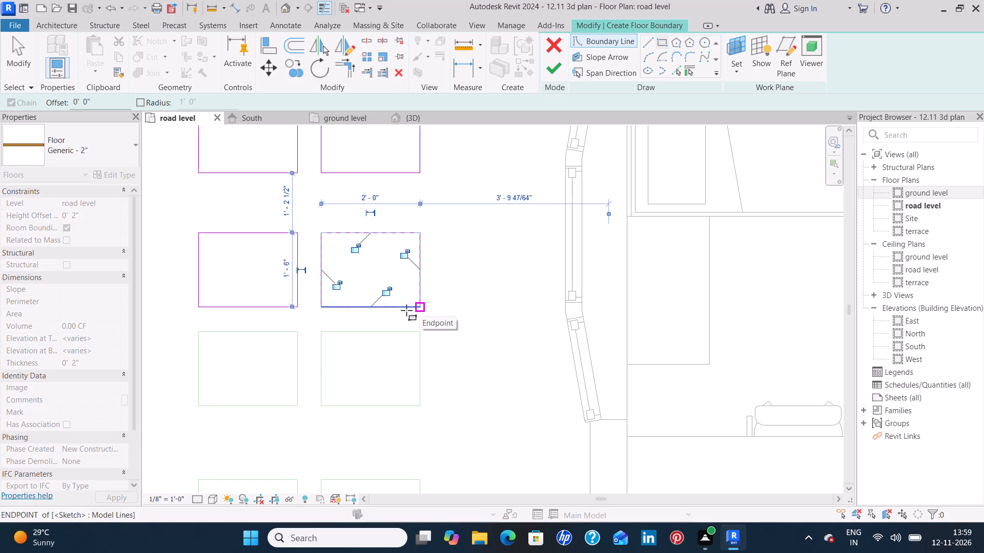
Trace 2'-0" by 1'-6" rectangular floor boundaries over the four stones in the side path's fifth and sixth rows.
{"action": "left_click", "coordinate": [201, 335]}
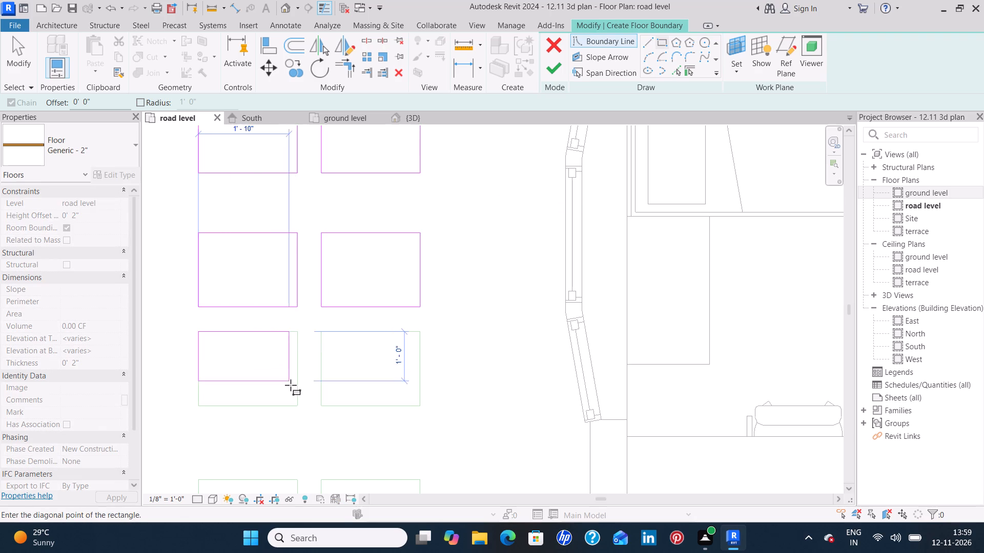
{"action": "left_click", "coordinate": [296, 401]}
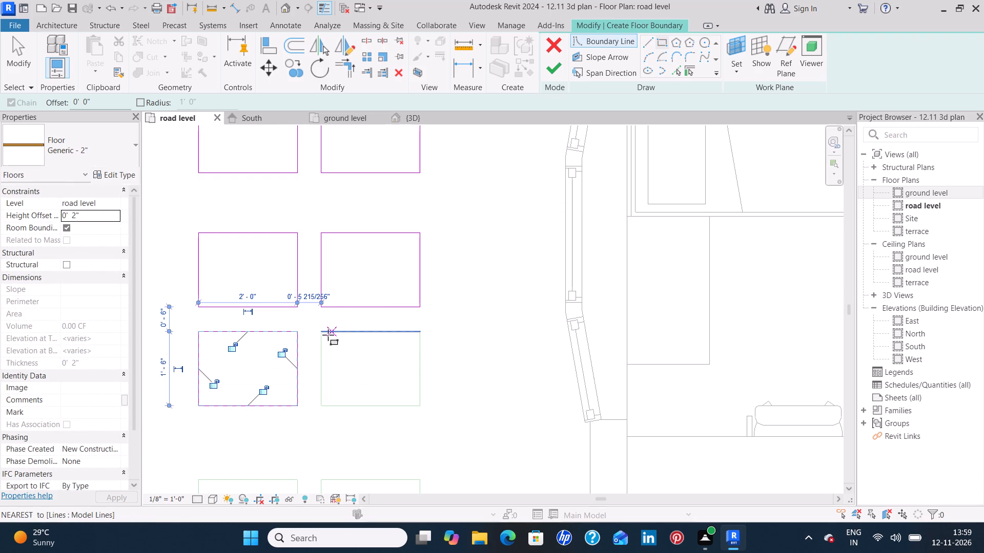
{"action": "left_click", "coordinate": [323, 333]}
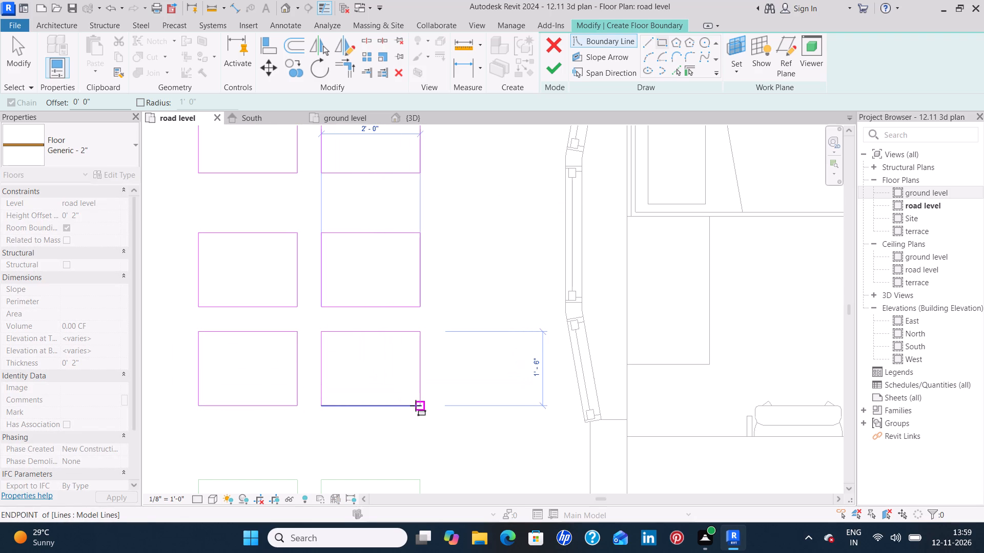
{"action": "left_click", "coordinate": [419, 406]}
{"action": "middle_click_drag", "start_coordinate": [331, 427], "coordinate": [326, 219]}
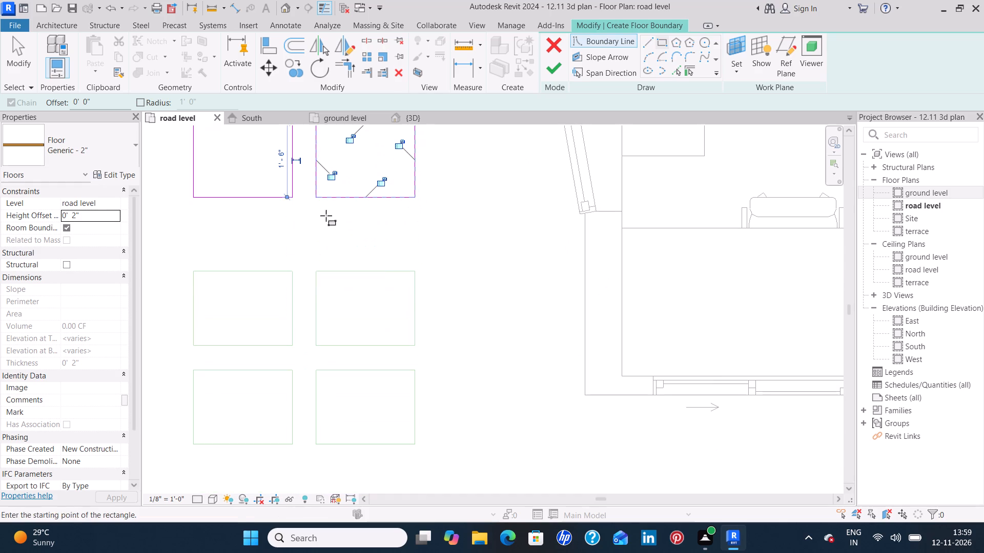
{"action": "middle_click_drag", "start_coordinate": [247, 295], "coordinate": [265, 220]}
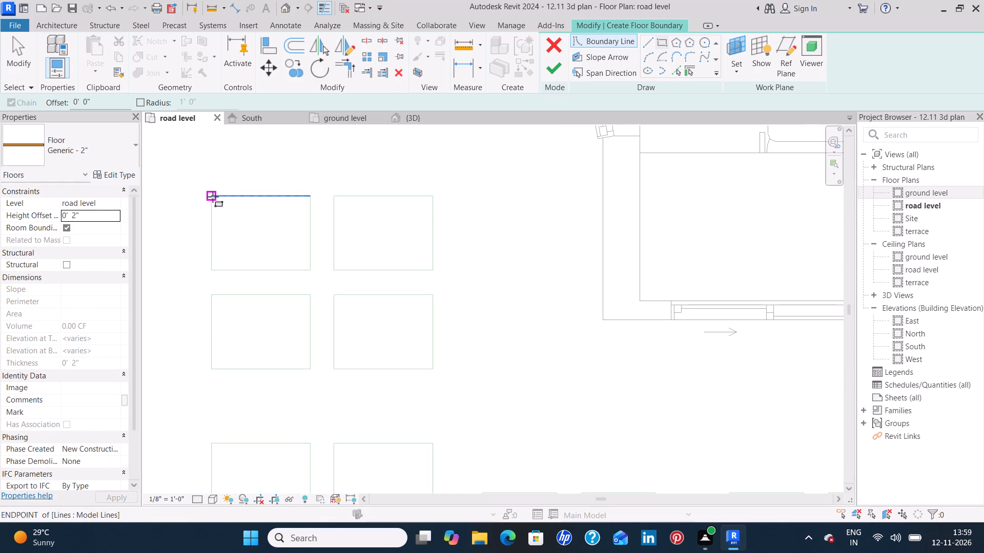
{"action": "left_click", "coordinate": [213, 197]}
{"action": "left_click", "coordinate": [312, 272]}
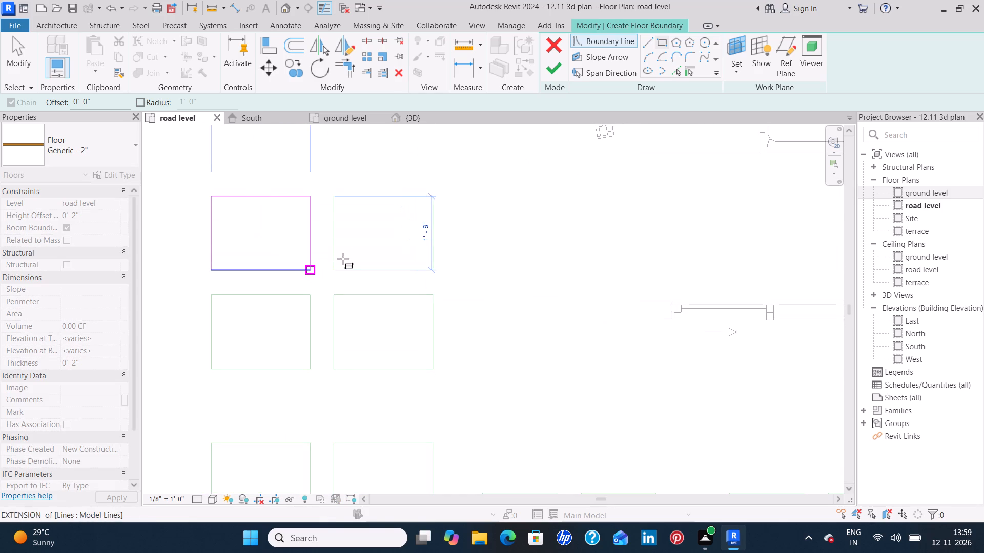
{"action": "left_click", "coordinate": [333, 200]}
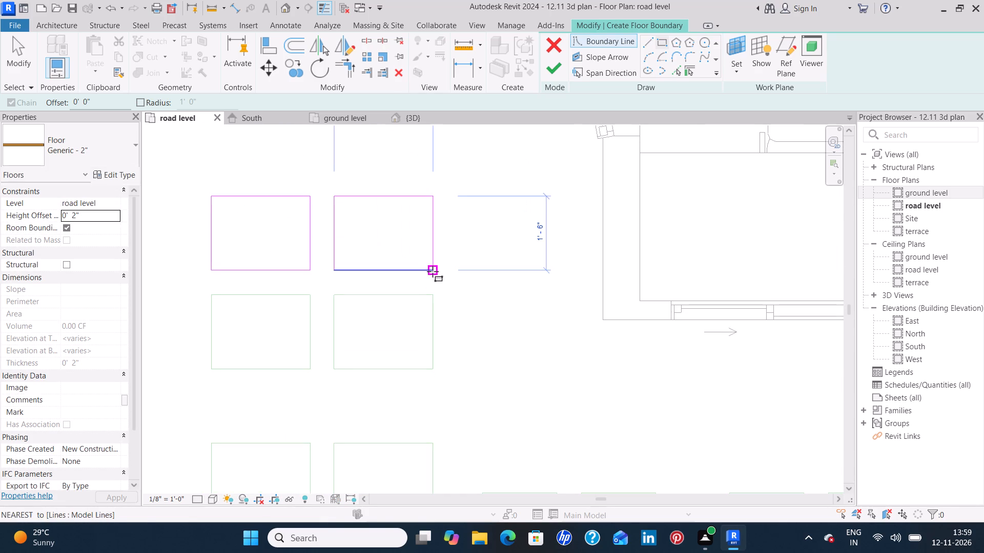
{"action": "left_click", "coordinate": [434, 272]}
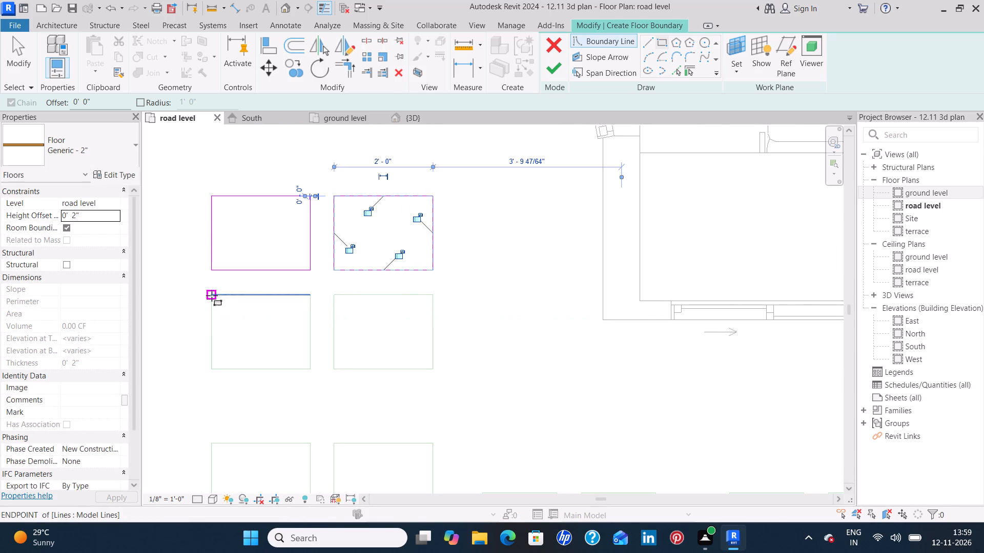
Trace 2'-0" by 1'-6" rectangular floor boundaries over the four stones in the side path's seventh and eighth rows.
{"action": "left_click", "coordinate": [212, 295]}
{"action": "left_click", "coordinate": [310, 371]}
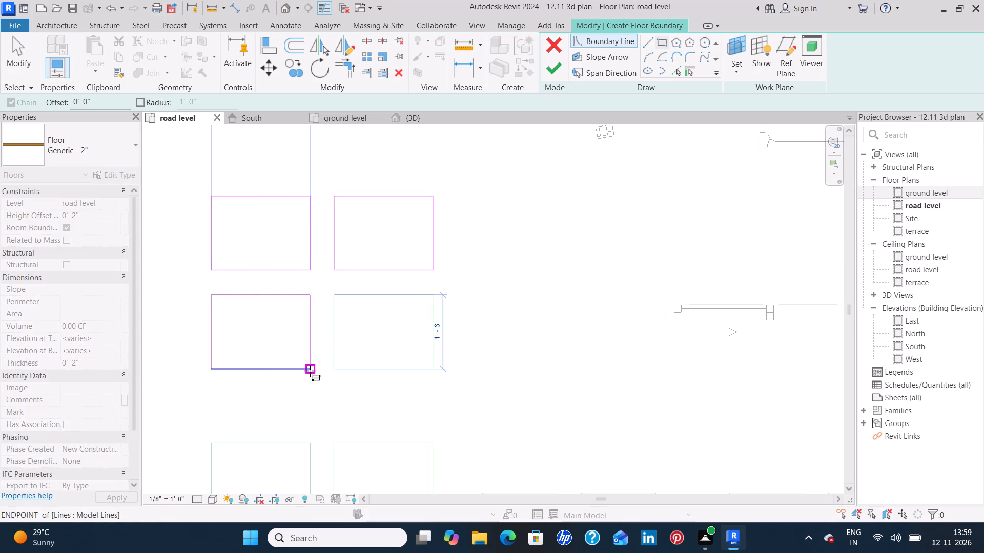
{"action": "left_click", "coordinate": [334, 293]}
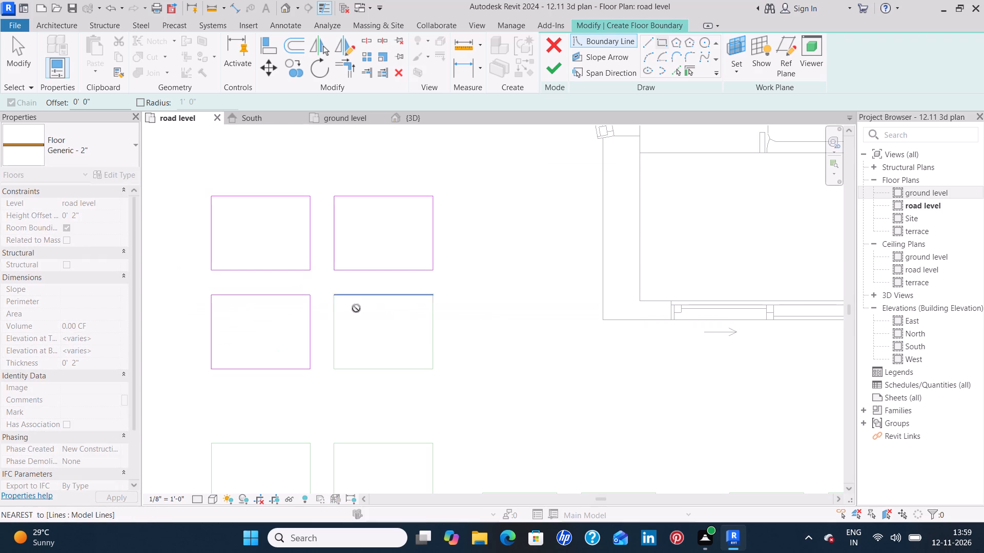
{"action": "left_click", "coordinate": [433, 369]}
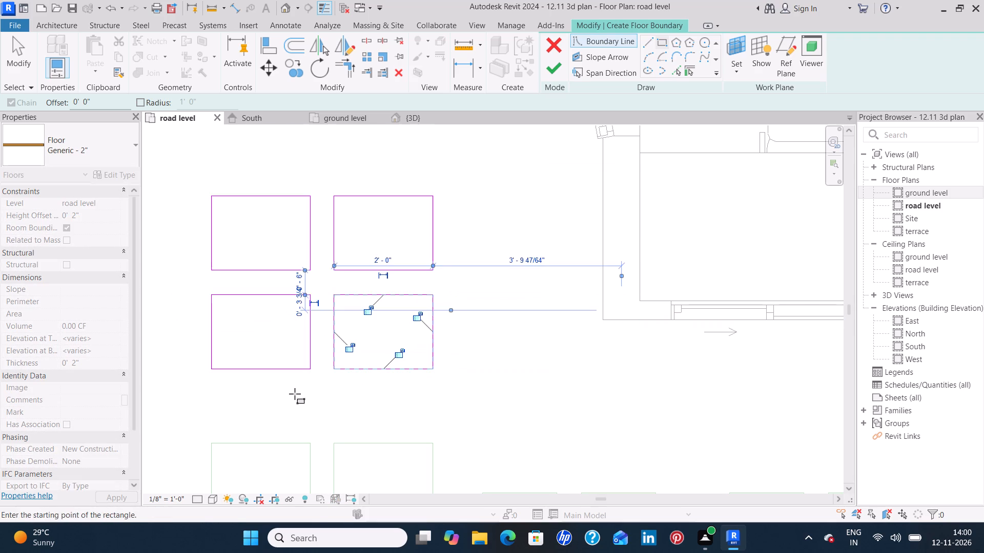
{"action": "middle_click_drag", "start_coordinate": [295, 388], "coordinate": [318, 191]}
{"action": "left_click", "coordinate": [236, 245]}
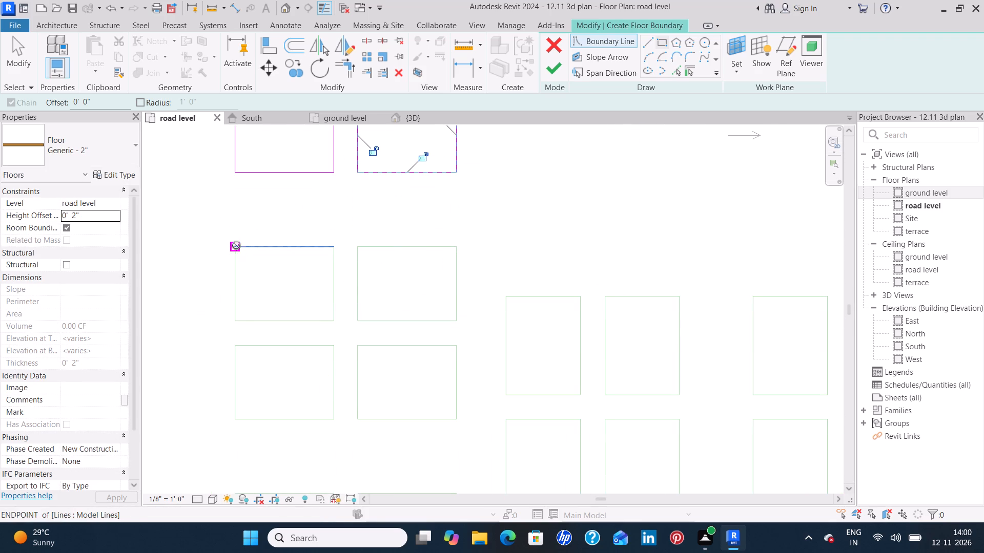
{"action": "left_click", "coordinate": [337, 320]}
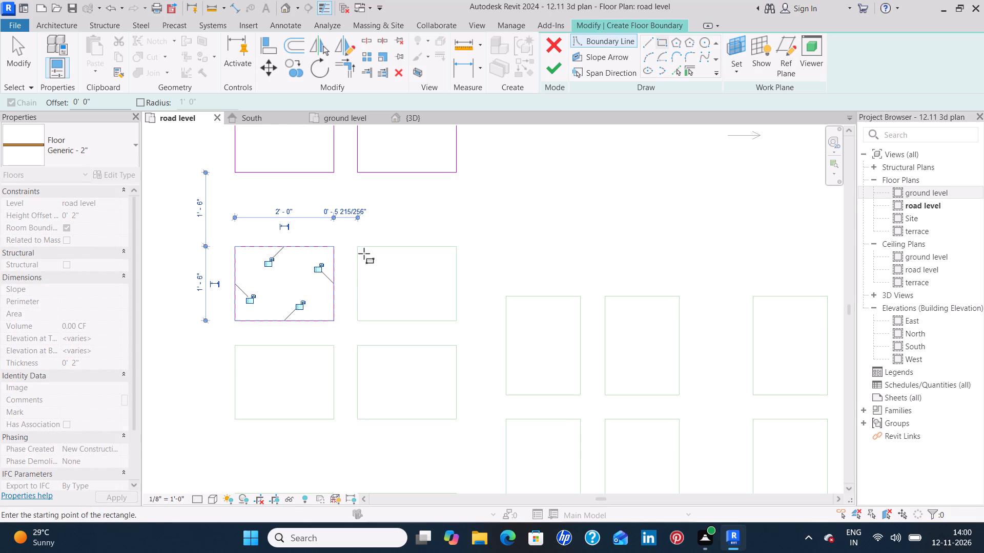
{"action": "left_click", "coordinate": [362, 248]}
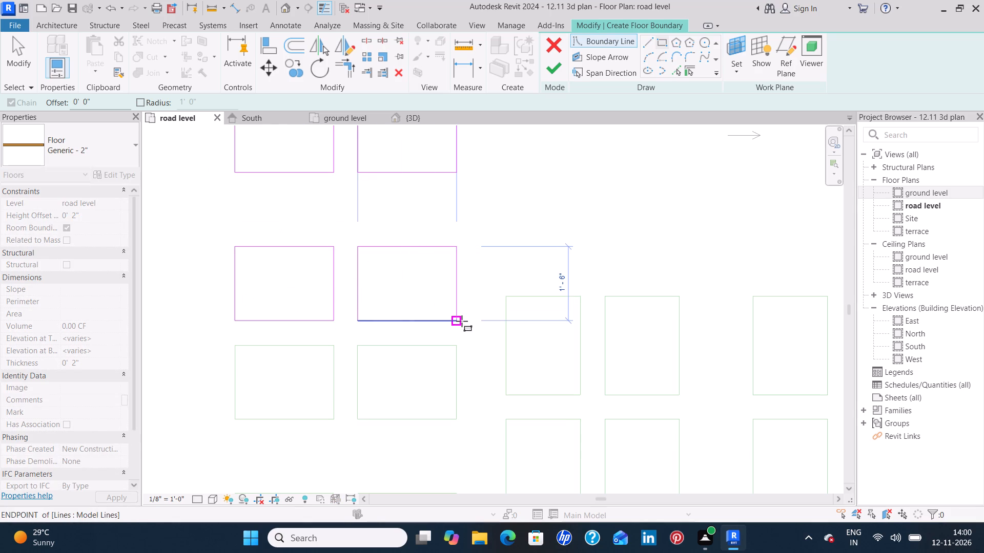
{"action": "left_click", "coordinate": [462, 321]}
Trace 2'-0" by 1'-6" rectangular floor boundaries over the four stones in the side path's ninth and tenth rows.
{"action": "middle_click_drag", "start_coordinate": [239, 350], "coordinate": [239, 299]}
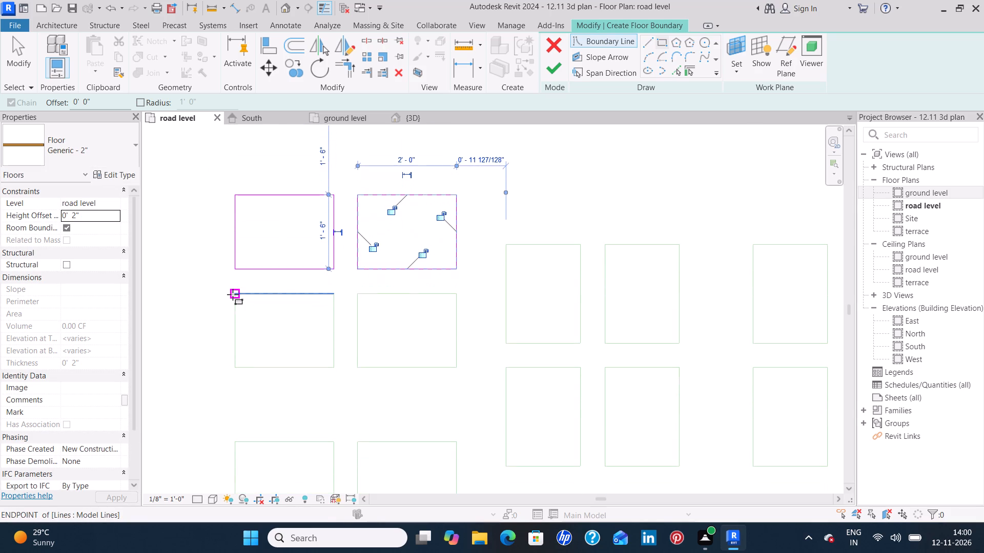
{"action": "left_click", "coordinate": [233, 295]}
{"action": "left_click", "coordinate": [336, 368]}
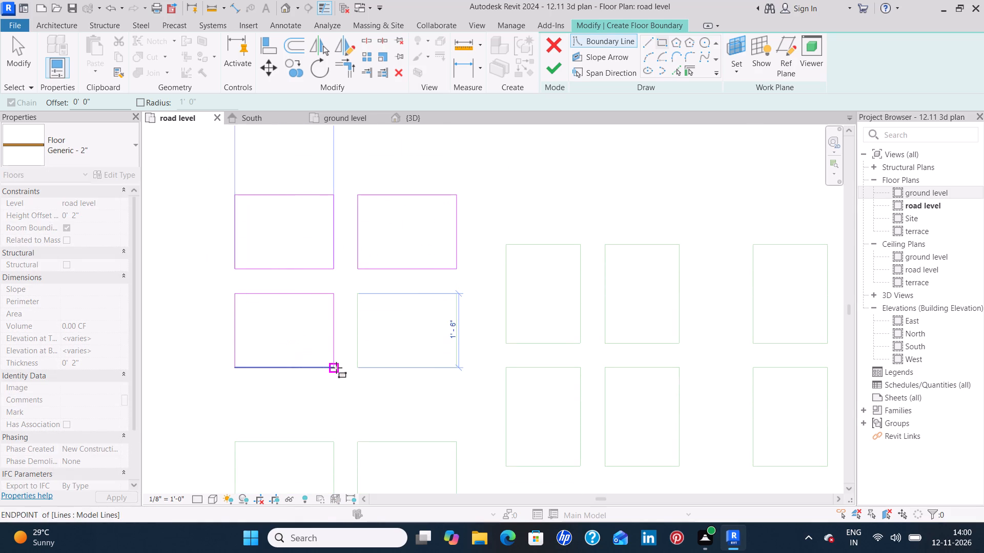
{"action": "left_click", "coordinate": [360, 295]}
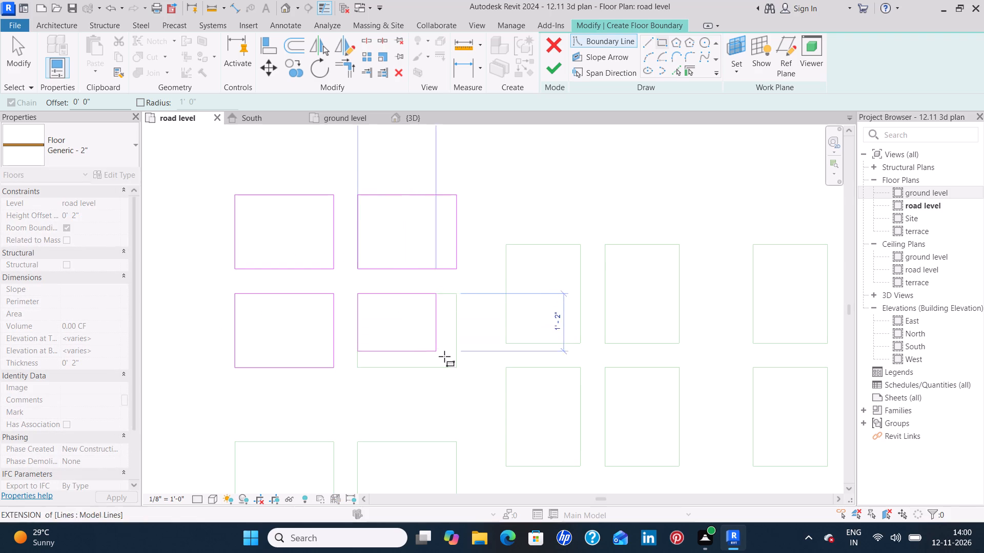
{"action": "left_click", "coordinate": [462, 370]}
{"action": "middle_click_drag", "start_coordinate": [288, 402], "coordinate": [284, 225]}
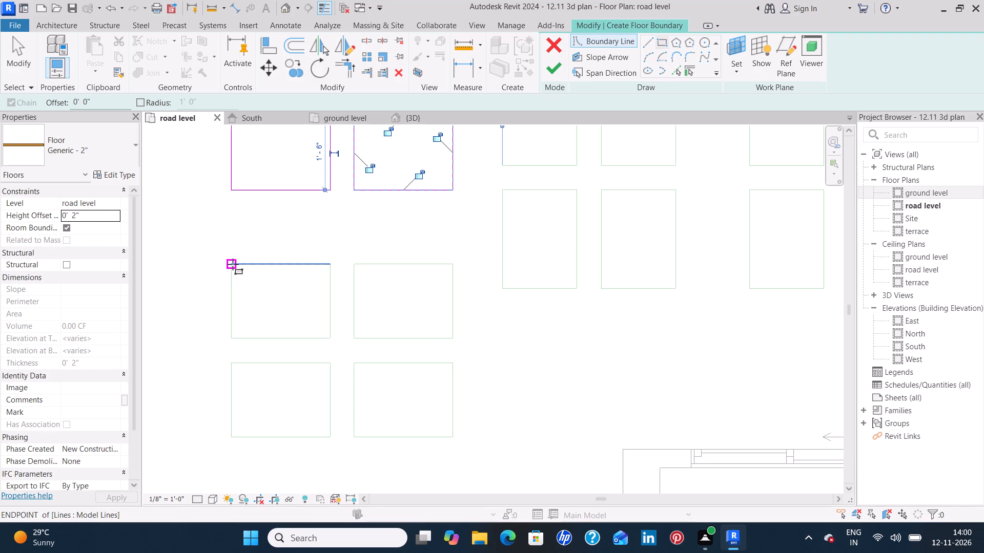
{"action": "left_click", "coordinate": [233, 264]}
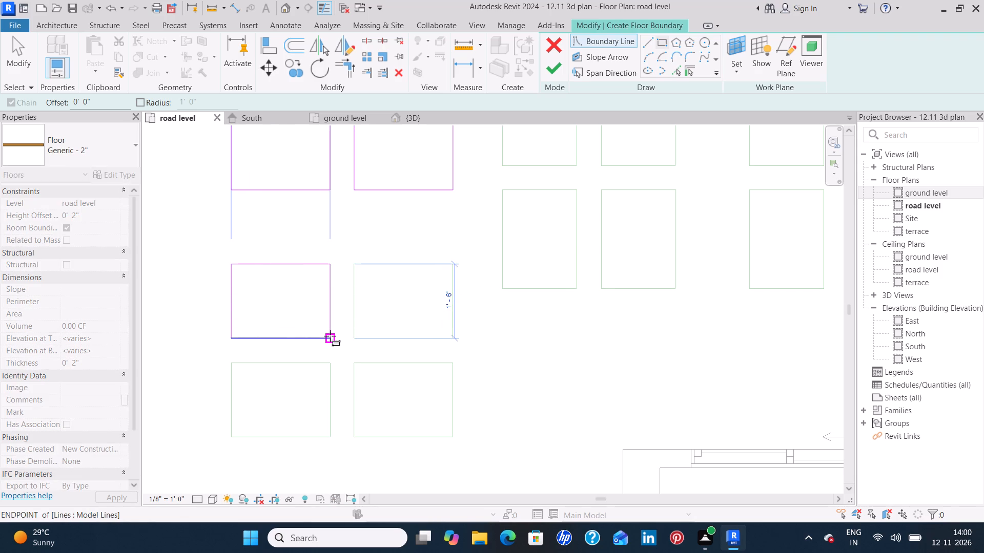
{"action": "left_click", "coordinate": [330, 336]}
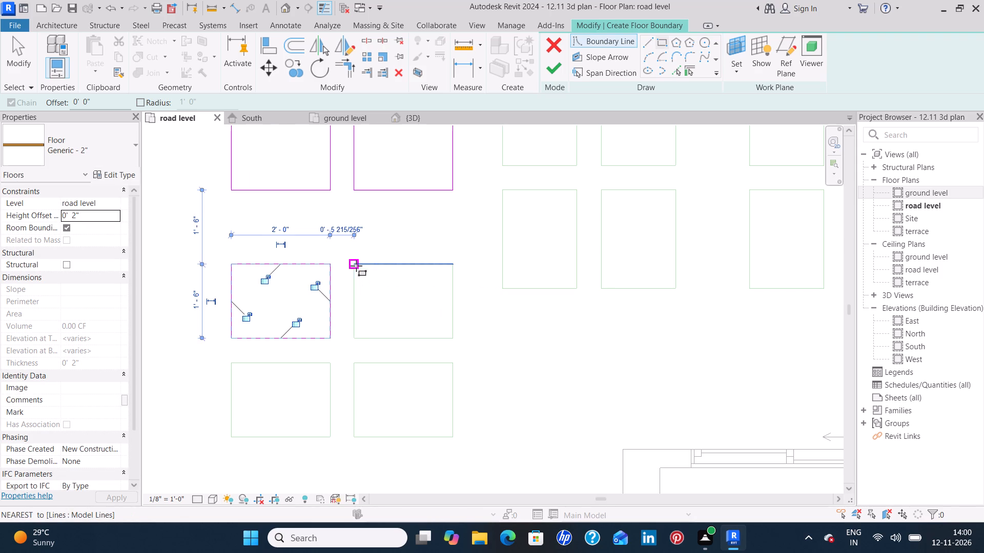
{"action": "left_click", "coordinate": [355, 263]}
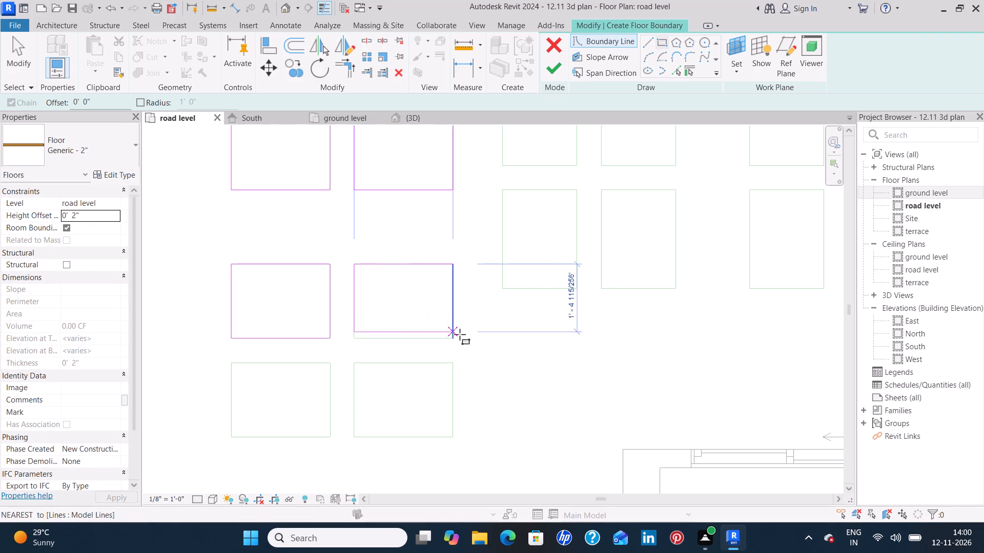
{"action": "left_click", "coordinate": [449, 339]}
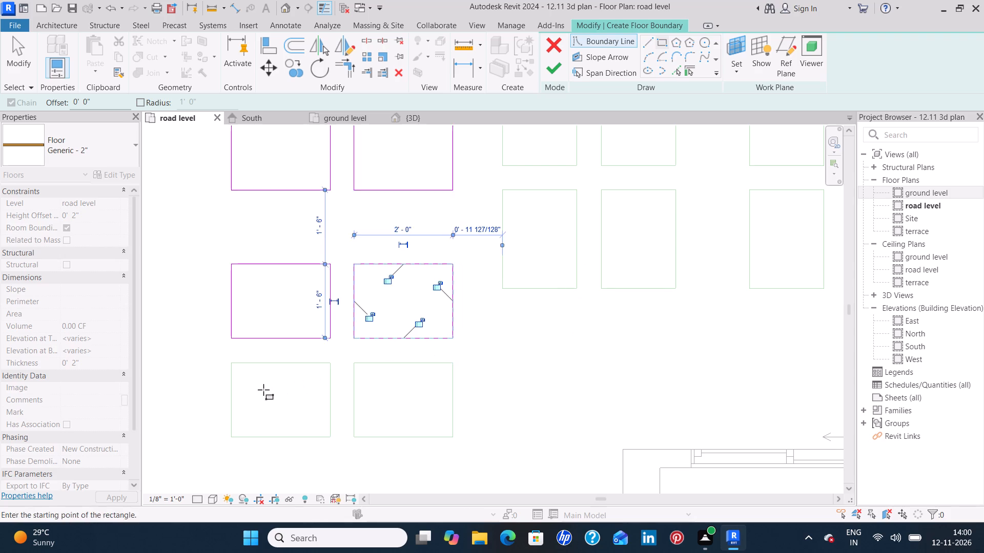
Trace 2'-0" by 1'-6" rectangular floor boundaries over the four stones in the side path's eleventh and twelfth rows.
{"action": "middle_click_drag", "start_coordinate": [257, 378], "coordinate": [234, 241]}
{"action": "left_click", "coordinate": [210, 227]}
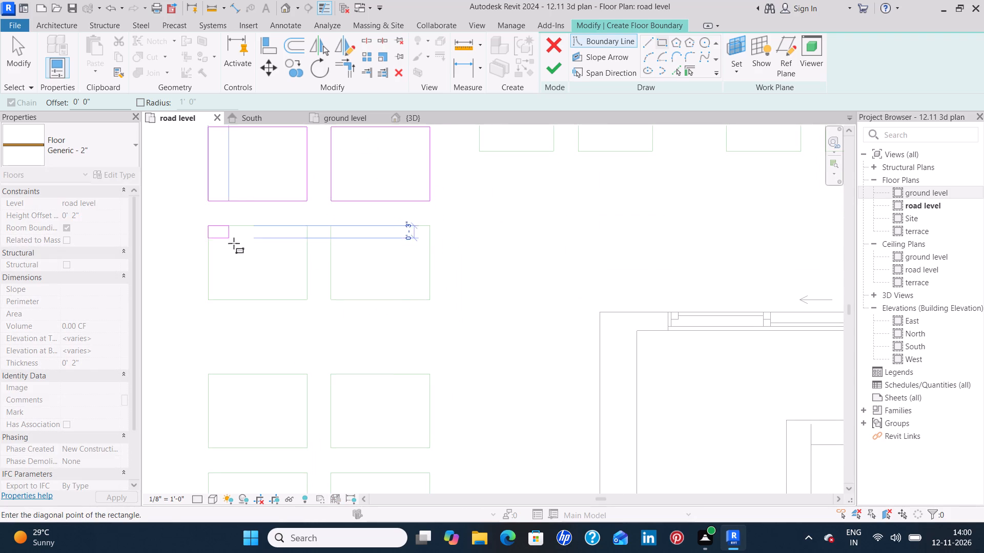
{"action": "left_click", "coordinate": [306, 299]}
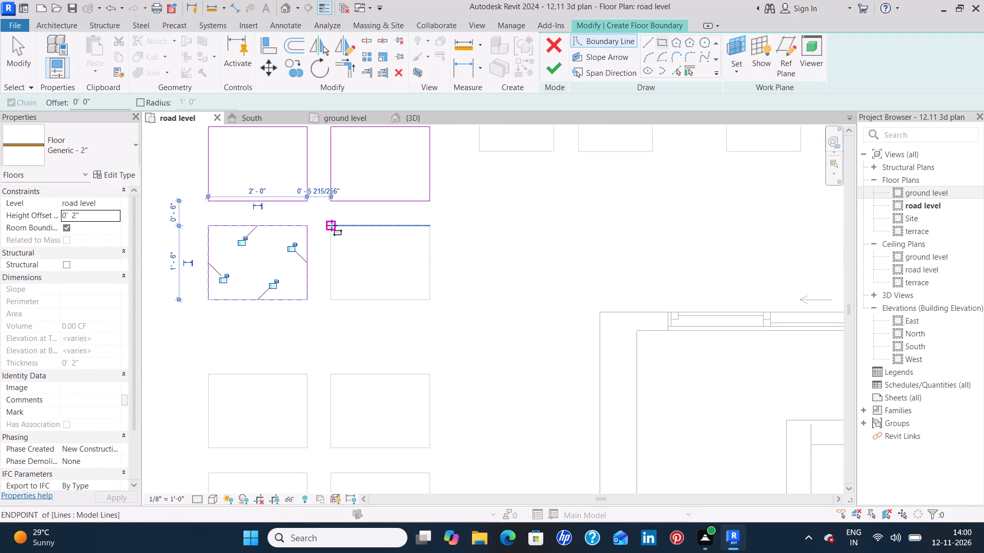
{"action": "left_click", "coordinate": [332, 225]}
{"action": "left_click", "coordinate": [427, 297]}
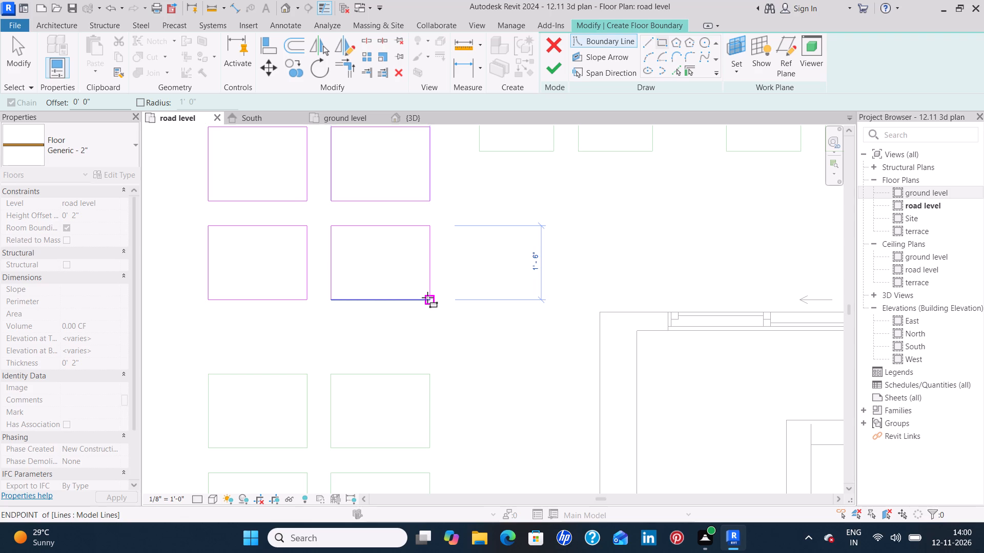
{"action": "middle_click_drag", "start_coordinate": [239, 344], "coordinate": [234, 220]}
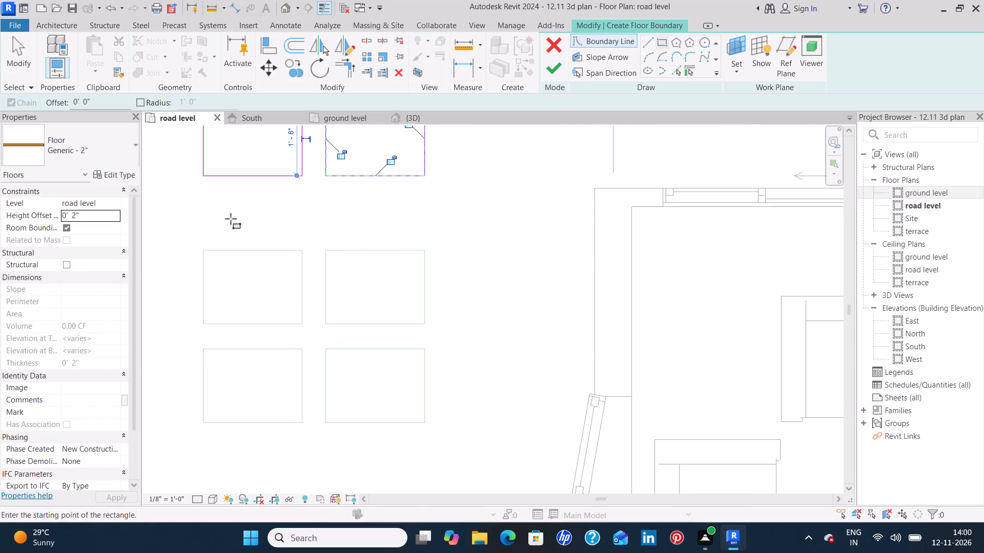
{"action": "left_click", "coordinate": [205, 250]}
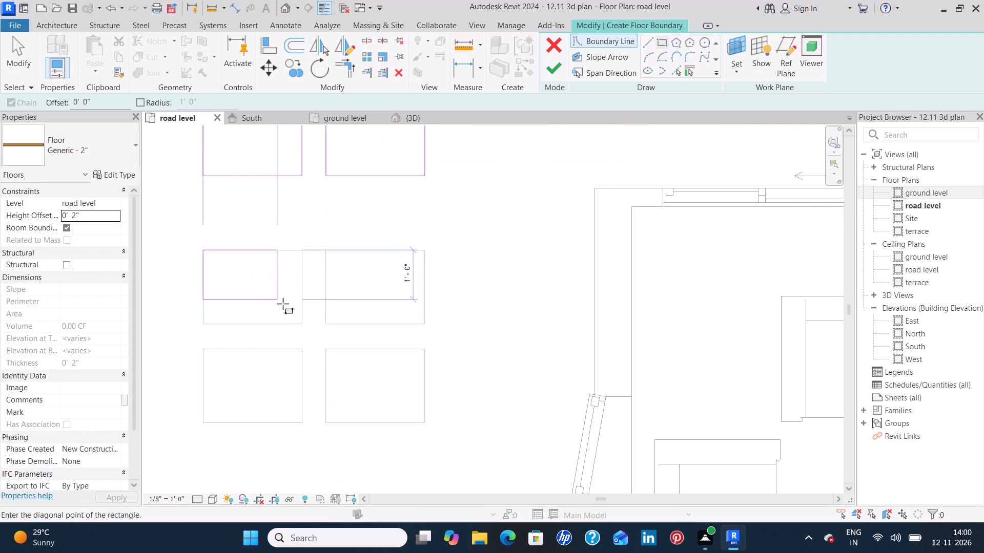
{"action": "left_click", "coordinate": [302, 325]}
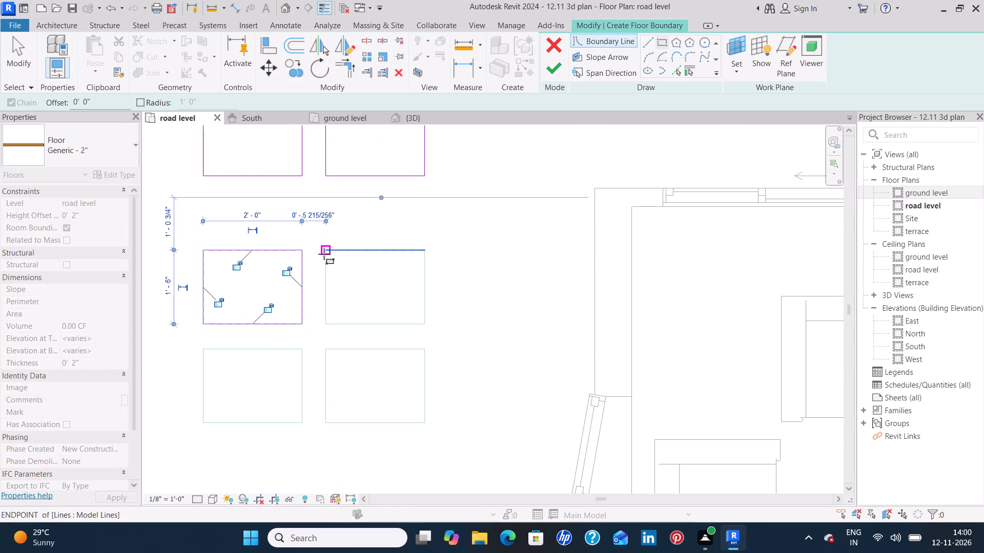
{"action": "left_click", "coordinate": [326, 253]}
{"action": "left_click", "coordinate": [424, 321]}
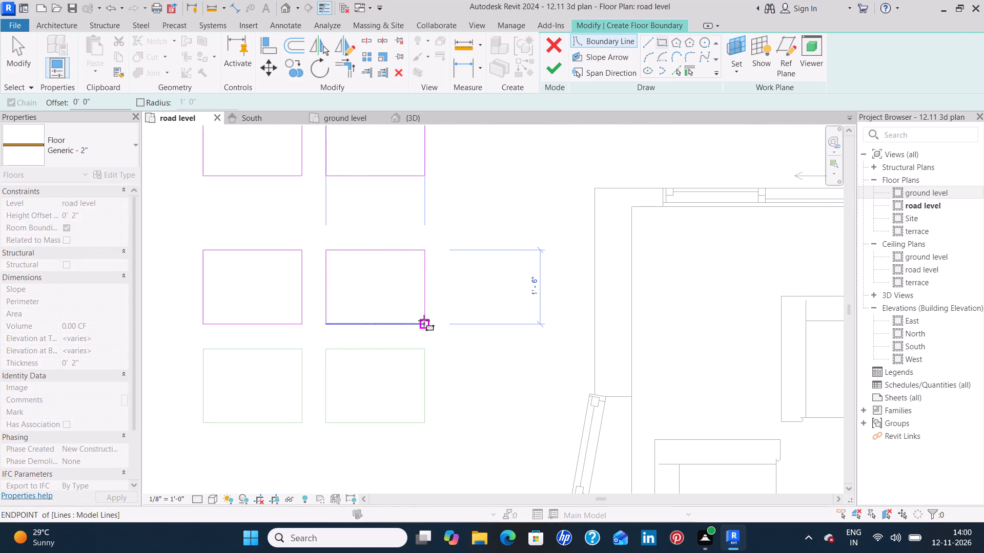
Trace 2'-0" by 1'-6" rectangular floor boundaries over the four stones in the side path's thirteenth and fourteenth rows.
{"action": "middle_click_drag", "start_coordinate": [215, 372], "coordinate": [230, 204]}
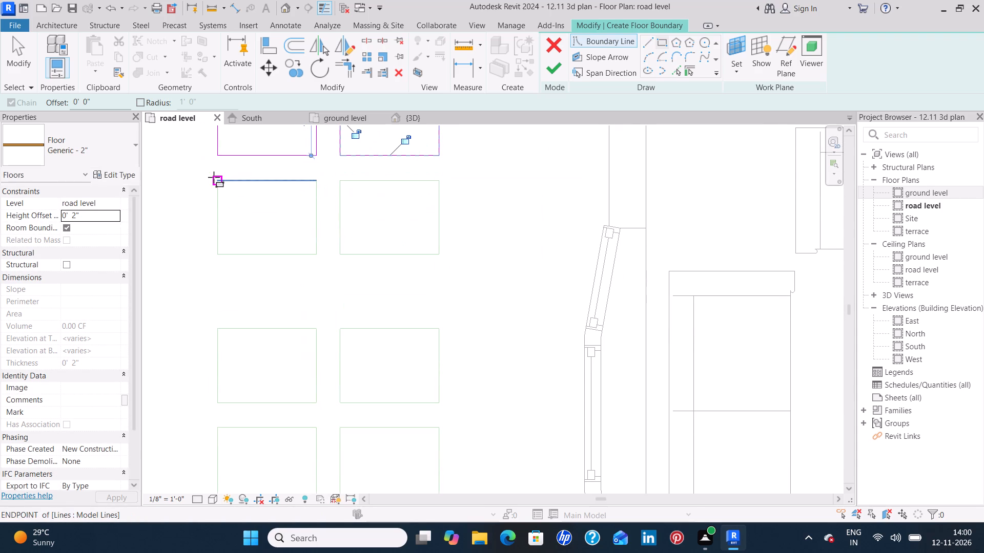
{"action": "left_click", "coordinate": [214, 177]}
{"action": "left_click", "coordinate": [320, 254]}
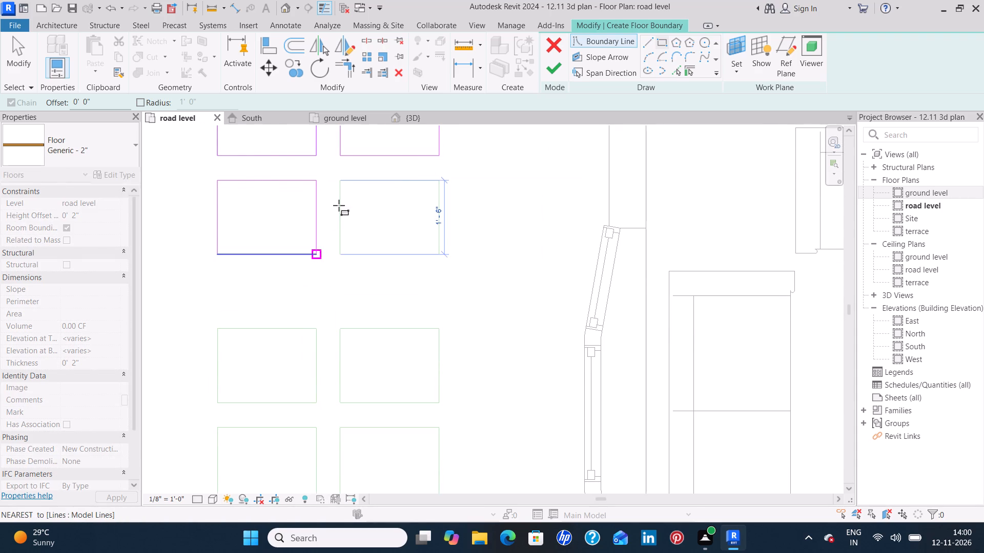
{"action": "left_click", "coordinate": [343, 185]}
{"action": "left_click", "coordinate": [443, 258]}
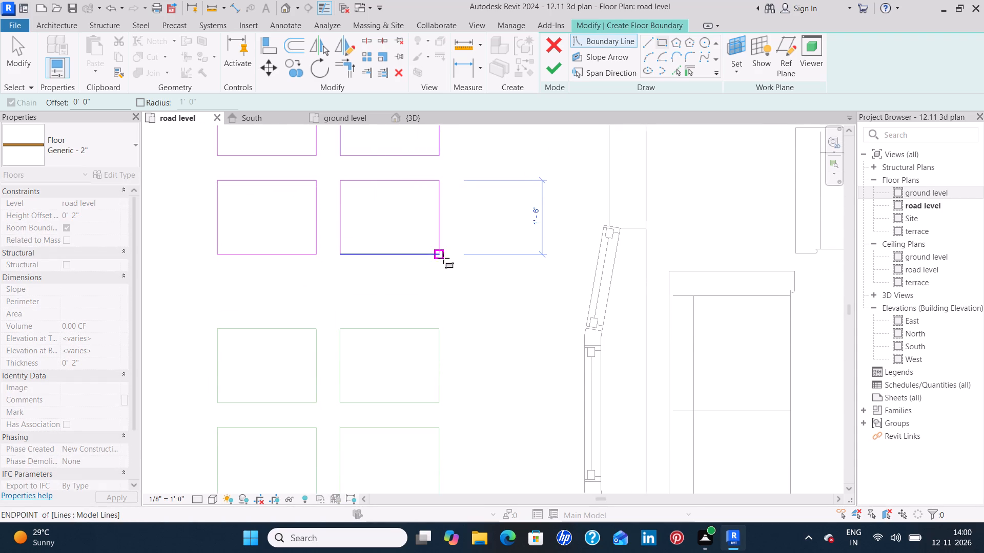
{"action": "left_click", "coordinate": [217, 331]}
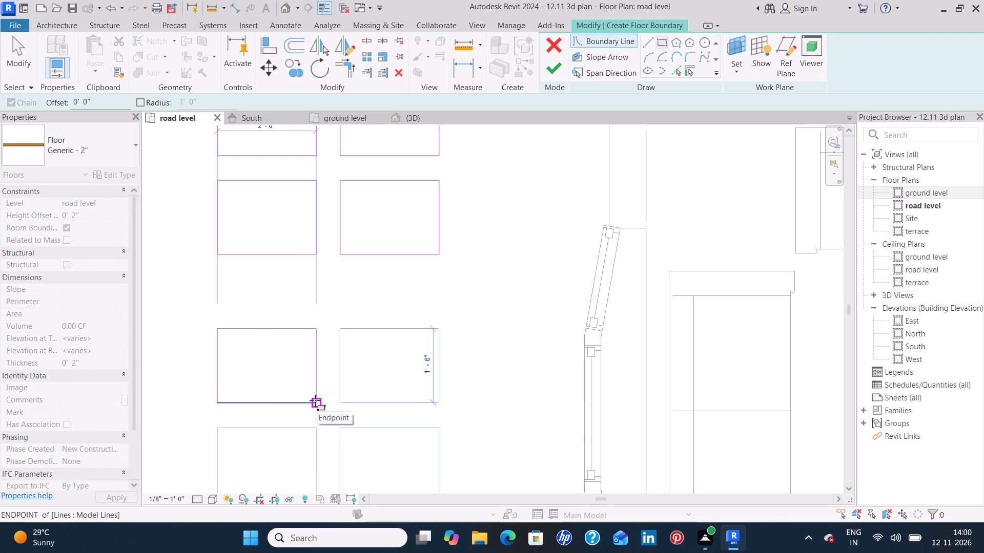
{"action": "left_click", "coordinate": [315, 400]}
{"action": "left_click_drag", "start_coordinate": [340, 331], "coordinate": [346, 339]}
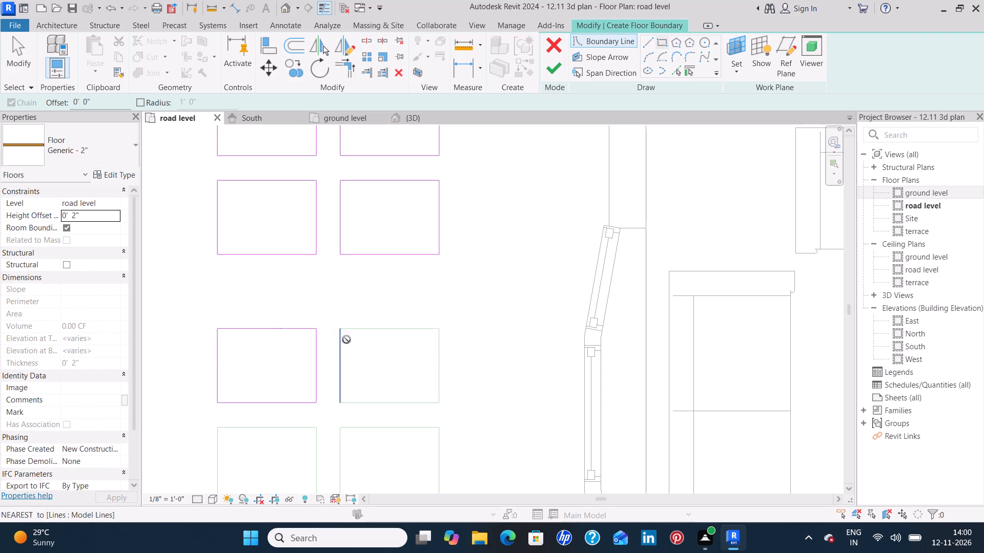
{"action": "left_click_drag", "start_coordinate": [346, 339], "coordinate": [345, 339]}
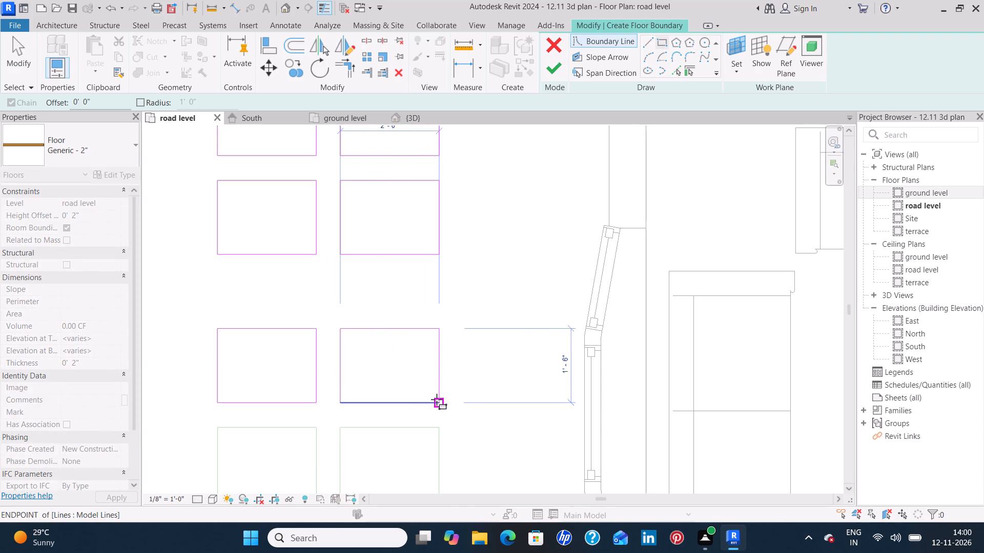
{"action": "left_click", "coordinate": [437, 399]}
Trace 2'-0" by 1'-6" rectangular floor boundaries over the four stones in the side path's fifteenth and sixteenth rows.
{"action": "middle_click_drag", "start_coordinate": [295, 409], "coordinate": [279, 237]}
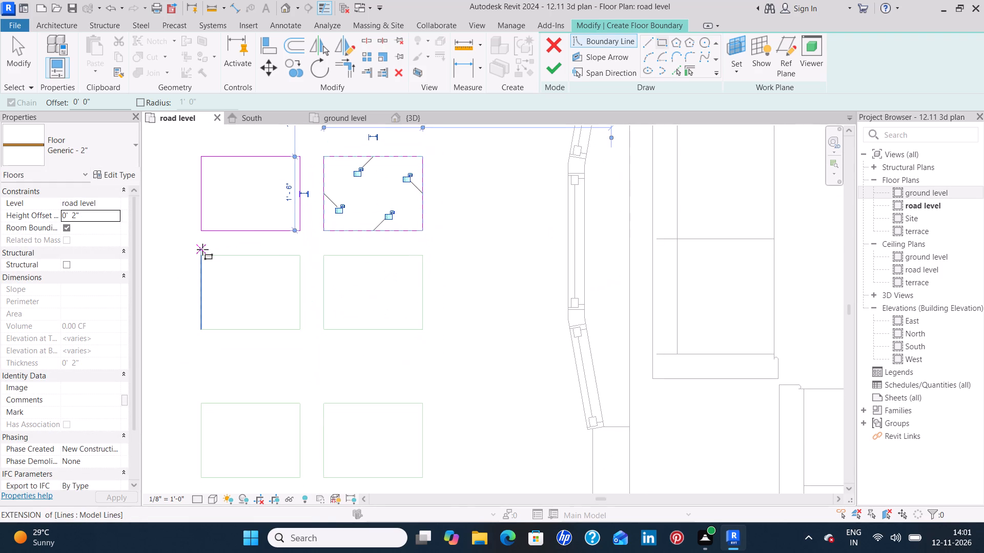
{"action": "left_click", "coordinate": [202, 256]}
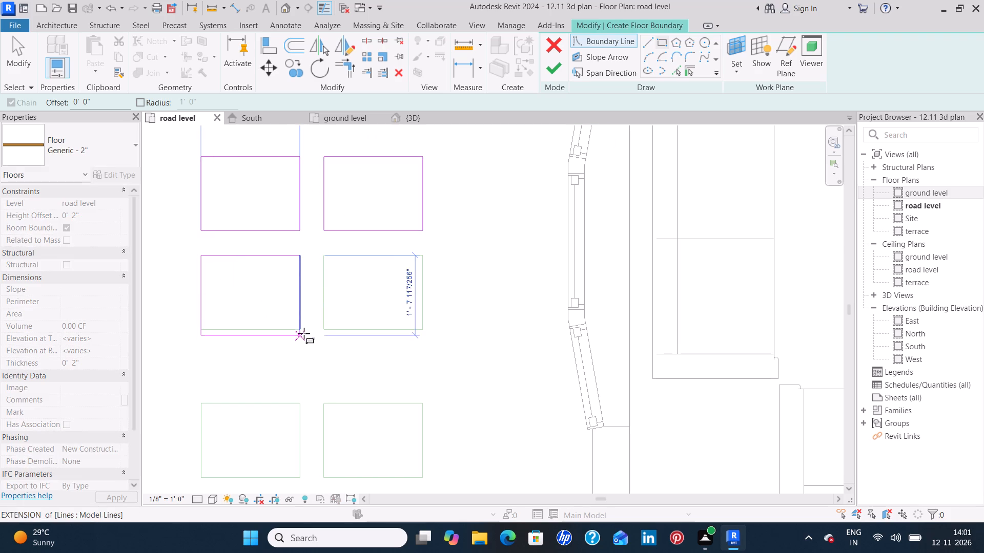
{"action": "left_click", "coordinate": [300, 329]}
{"action": "left_click", "coordinate": [324, 256]}
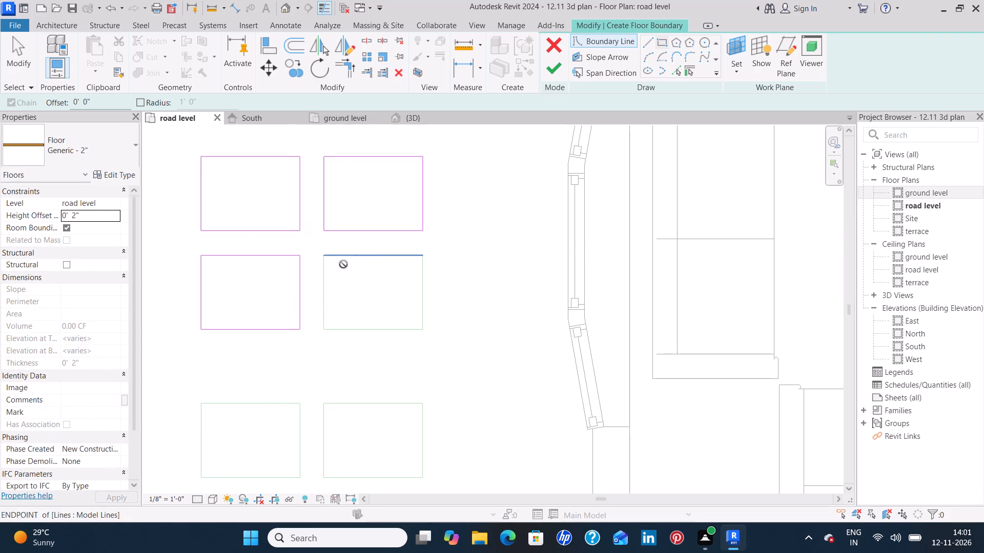
{"action": "left_click", "coordinate": [422, 329]}
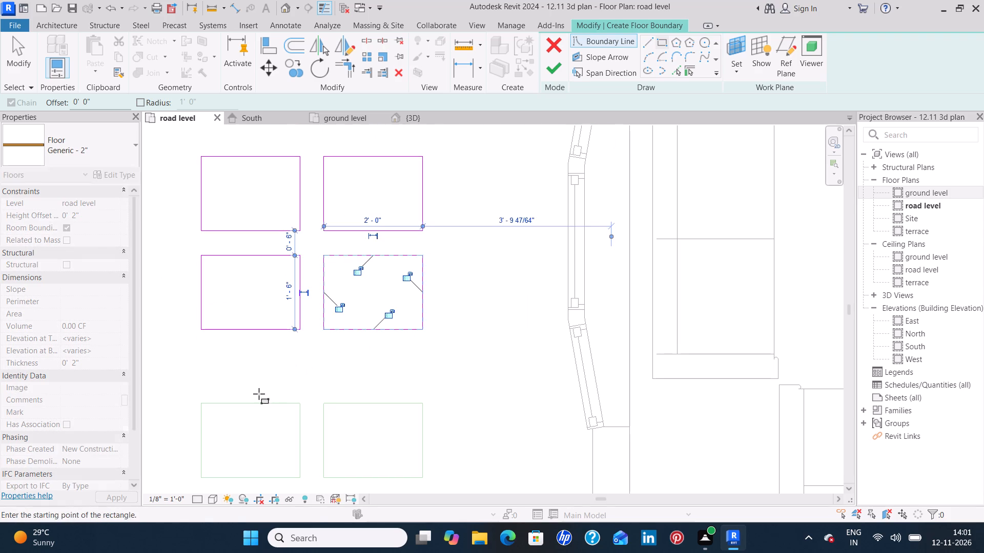
{"action": "middle_click_drag", "start_coordinate": [259, 385], "coordinate": [261, 226]}
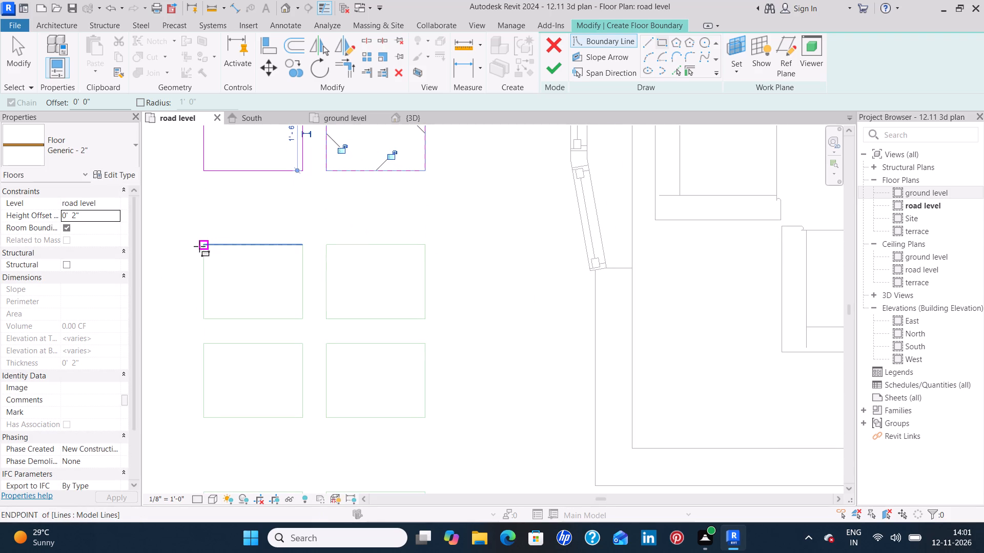
{"action": "left_click", "coordinate": [199, 246]}
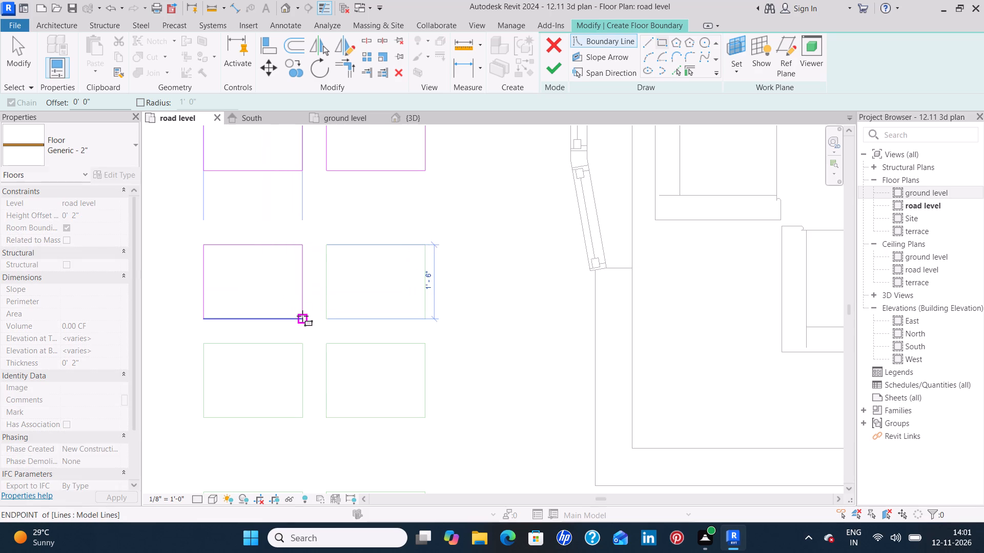
{"action": "left_click", "coordinate": [302, 316]}
{"action": "left_click", "coordinate": [330, 248]}
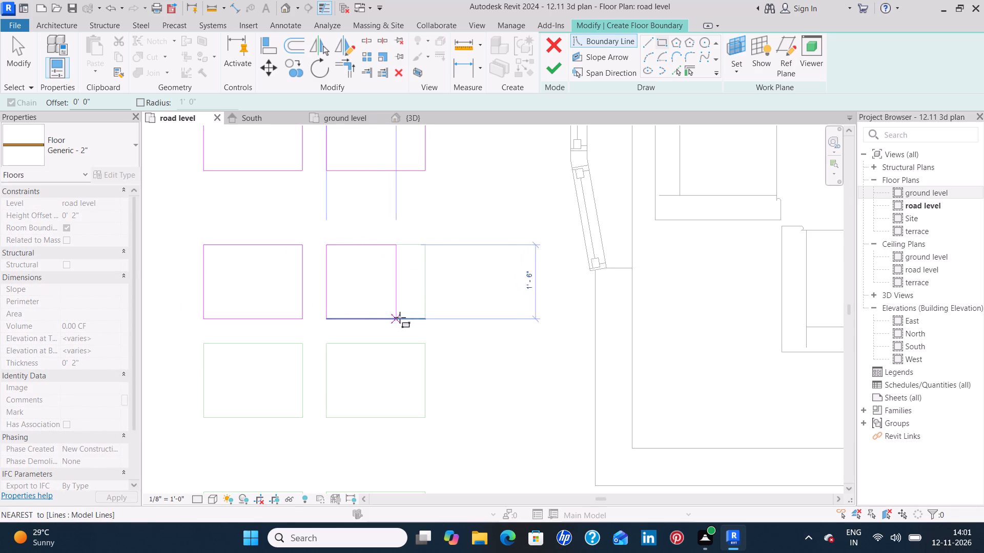
{"action": "left_click", "coordinate": [420, 315]}
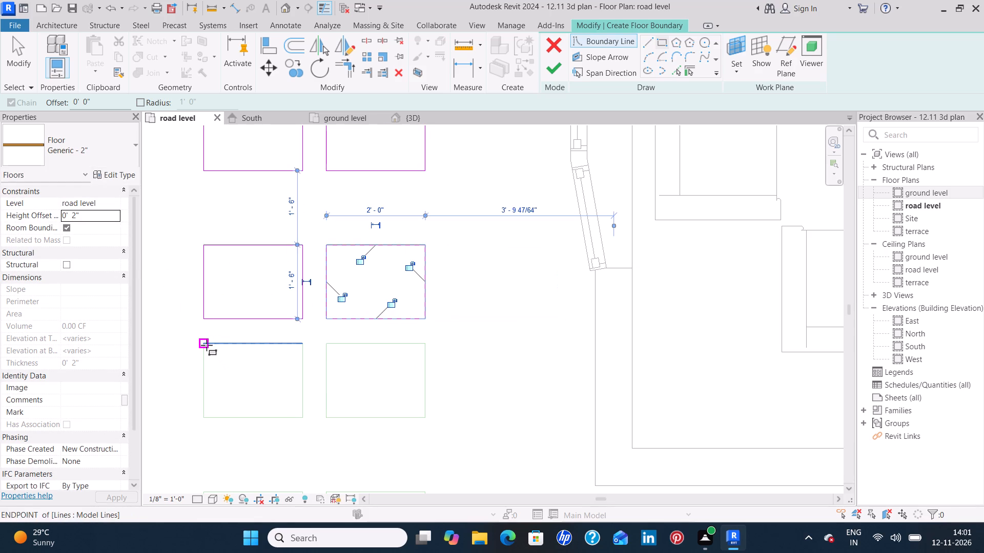
Trace 2'-0" by 1'-6" rectangular floor boundaries over the four stones in the side path's seventeenth and eighteenth rows.
{"action": "left_click", "coordinate": [207, 345]}
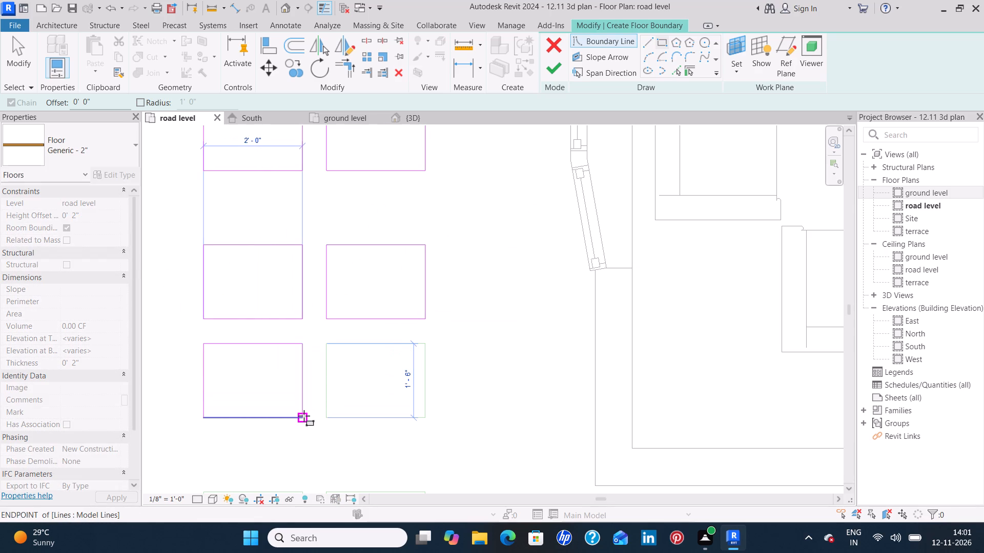
{"action": "left_click", "coordinate": [304, 416]}
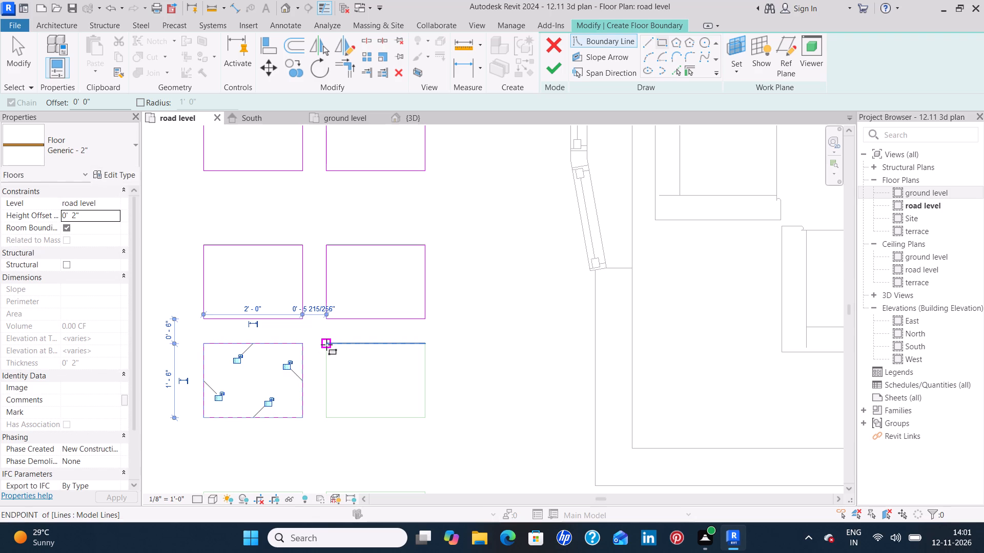
{"action": "left_click", "coordinate": [326, 345]}
{"action": "left_click", "coordinate": [425, 417]}
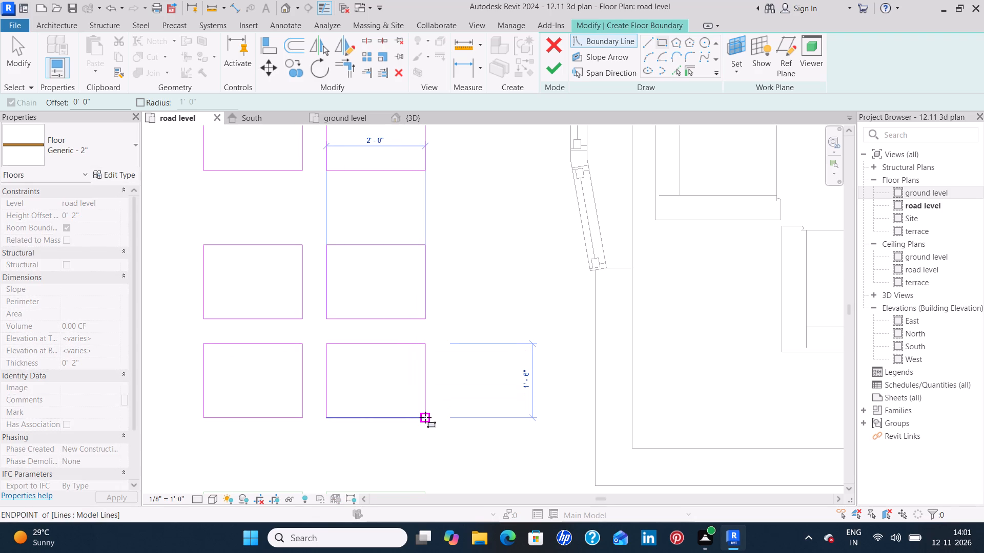
{"action": "middle_click_drag", "start_coordinate": [331, 416], "coordinate": [289, 187]}
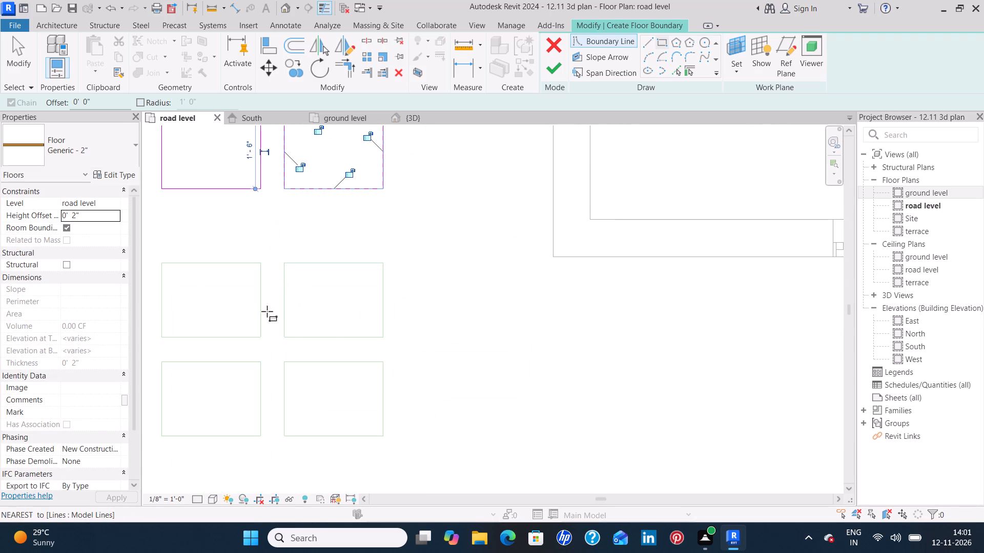
{"action": "middle_click_drag", "start_coordinate": [274, 306], "coordinate": [391, 230]}
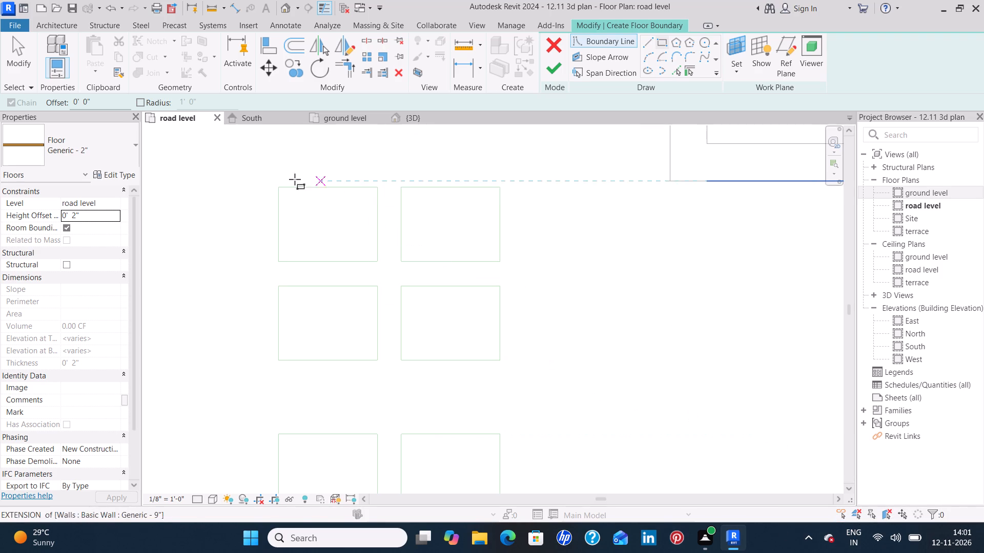
{"action": "left_click", "coordinate": [278, 187]}
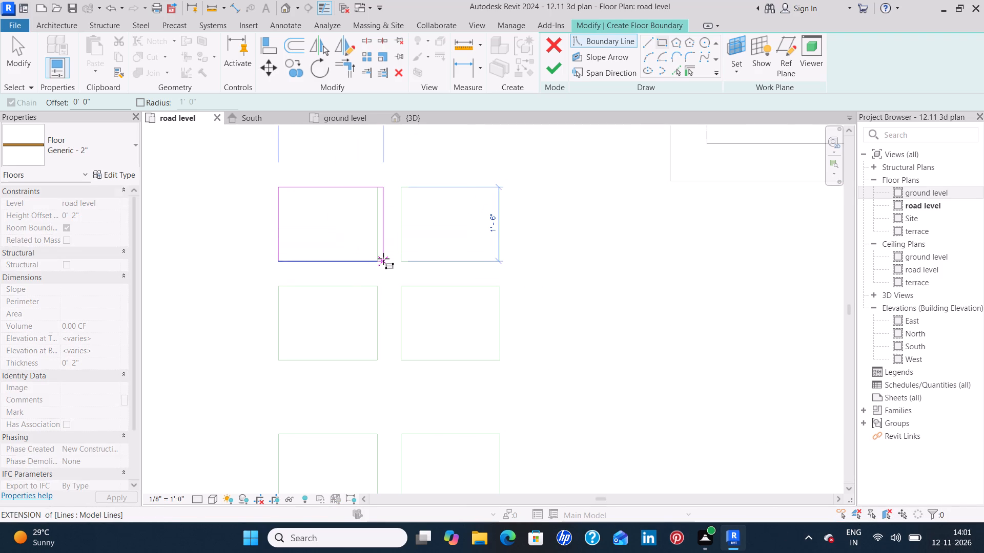
{"action": "left_click", "coordinate": [375, 261]}
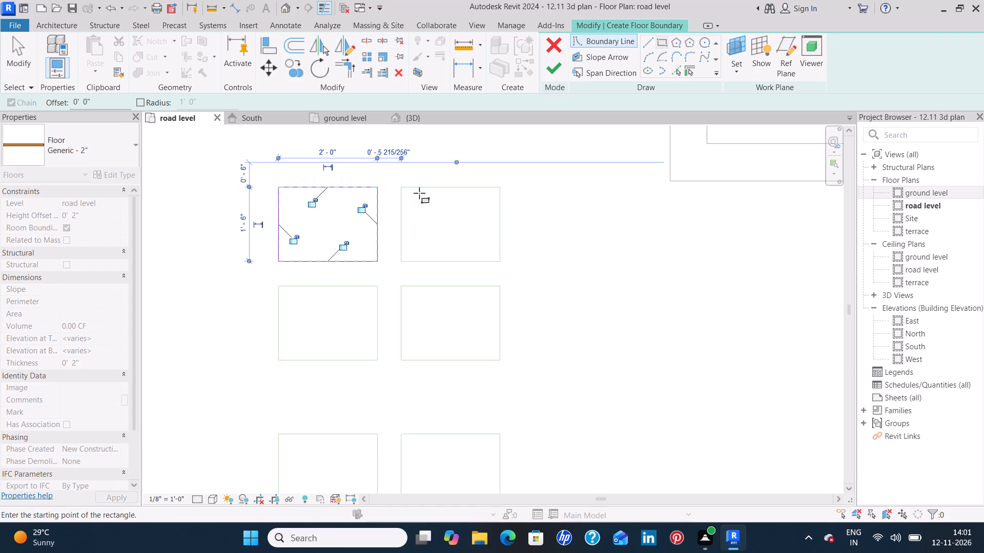
{"action": "left_click", "coordinate": [400, 187]}
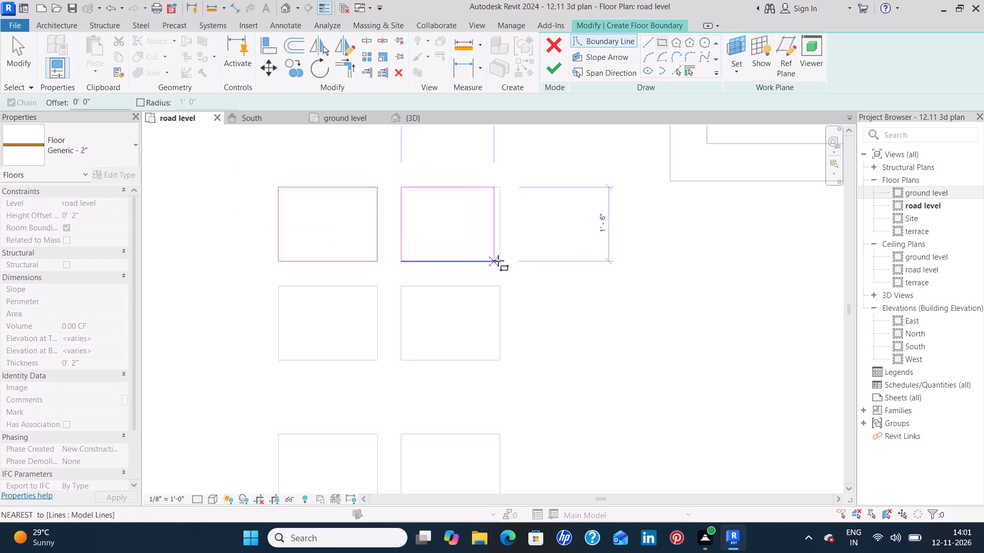
{"action": "left_click", "coordinate": [502, 262]}
Trace 2'-0" by 1'-6" rectangular floor boundaries over the four stones in the side path's nineteenth and twentieth rows.
{"action": "left_click", "coordinate": [277, 288]}
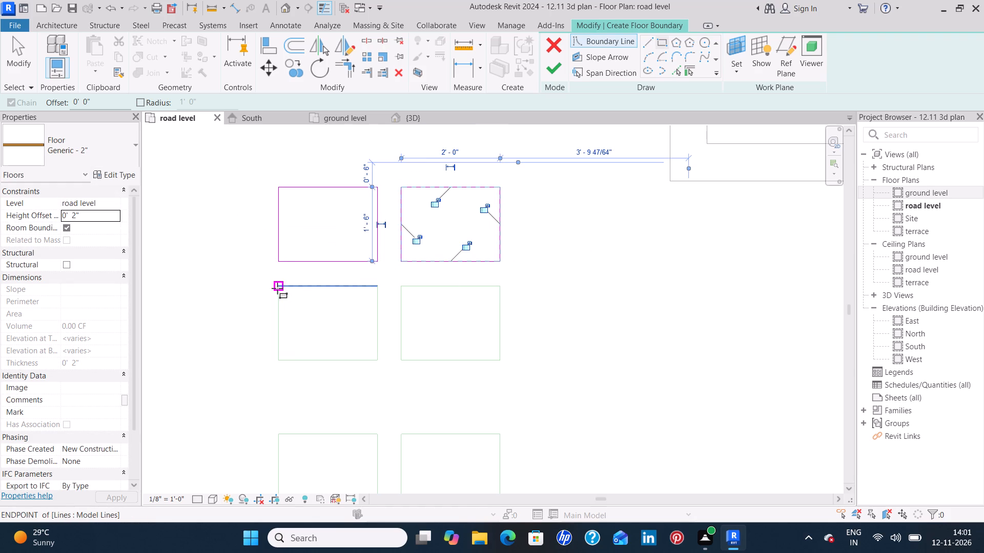
{"action": "left_click", "coordinate": [374, 361]}
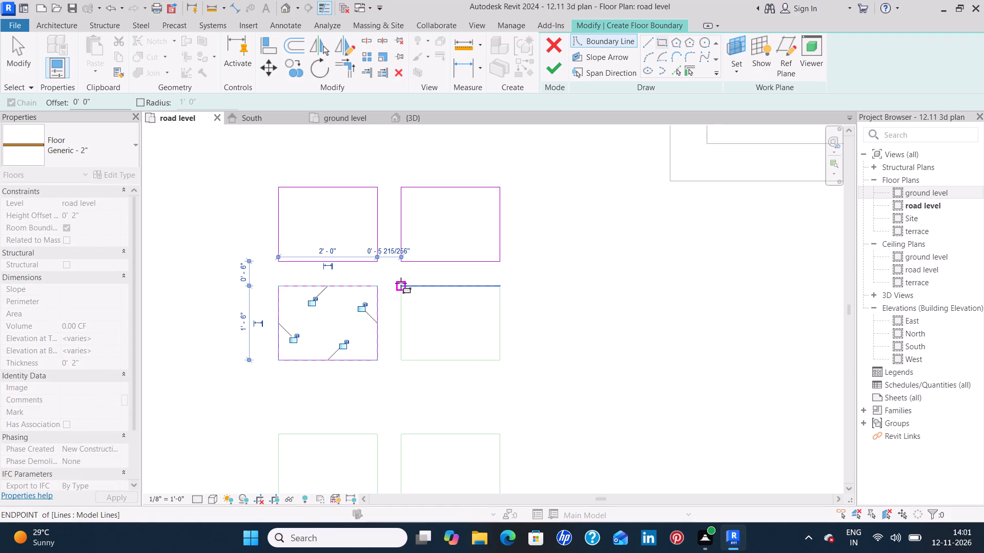
{"action": "left_click", "coordinate": [402, 284]}
{"action": "left_click", "coordinate": [503, 360]}
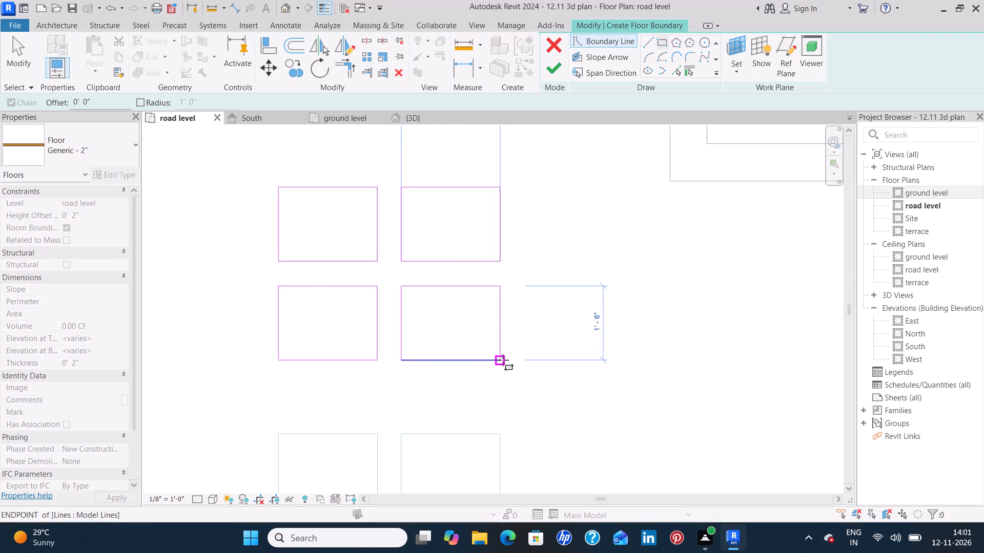
{"action": "middle_click_drag", "start_coordinate": [417, 416], "coordinate": [402, 175]}
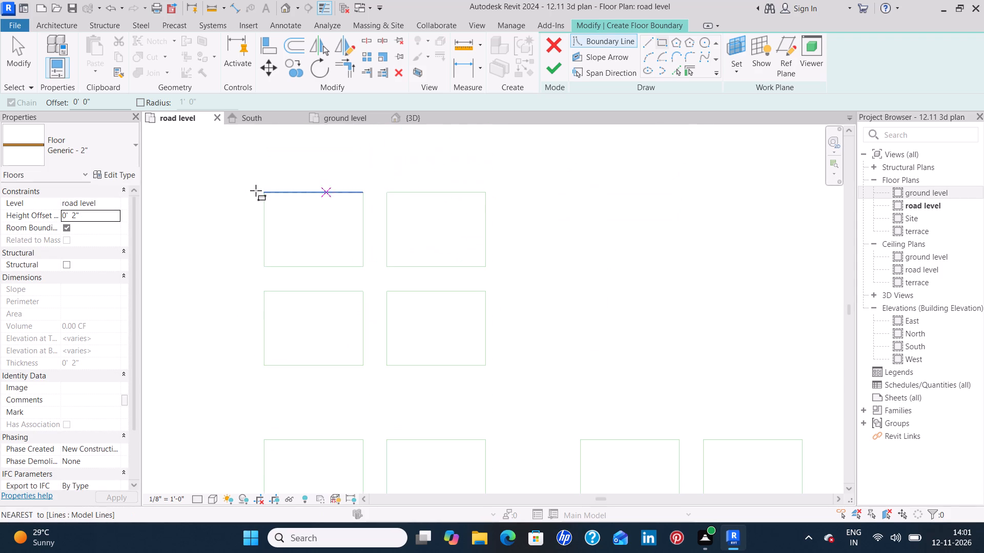
{"action": "left_click", "coordinate": [265, 190]}
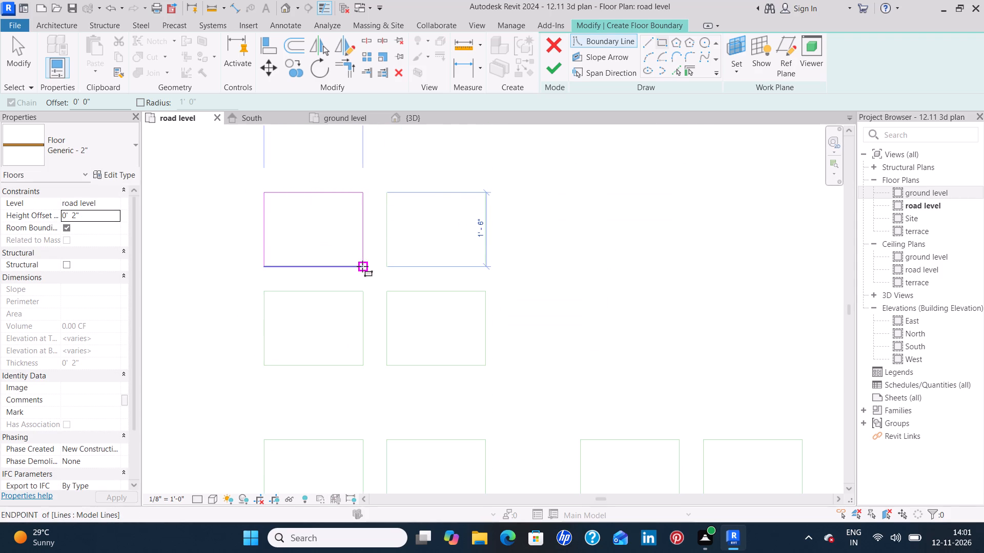
{"action": "left_click", "coordinate": [362, 266]}
{"action": "left_click", "coordinate": [390, 194]}
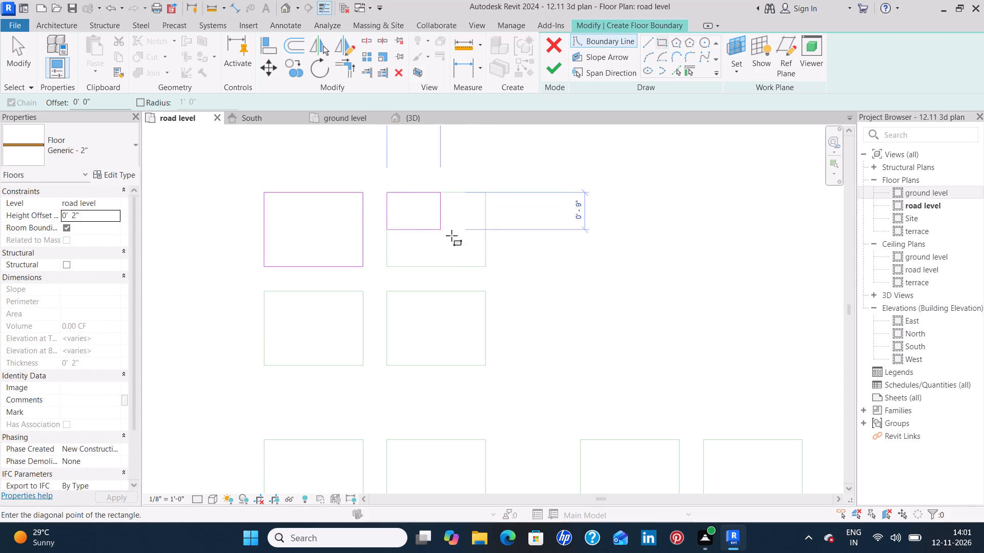
{"action": "left_click", "coordinate": [485, 269]}
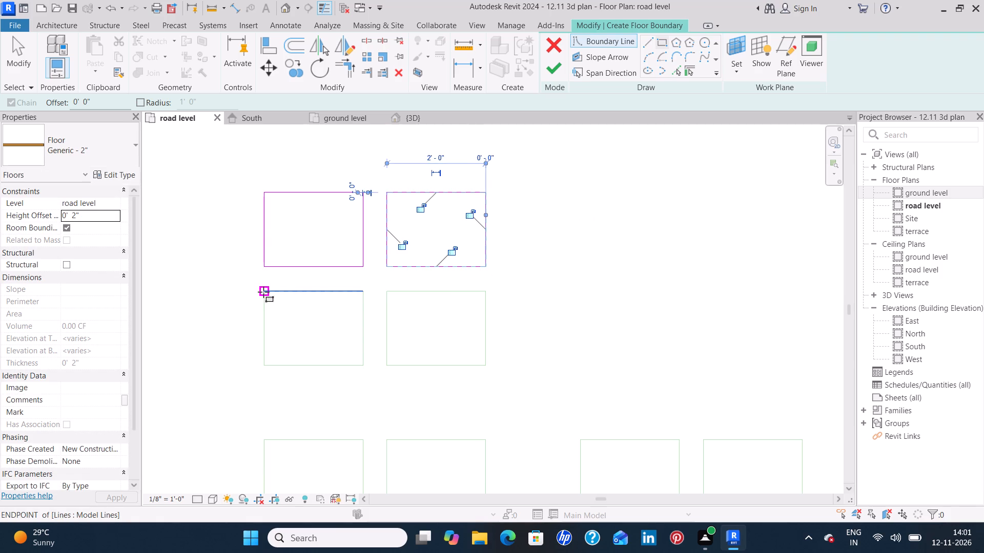
Trace 2'-0" by 1'-6" rectangular floor boundaries over the two stones in the side path's last row before the wider paving grid.
{"action": "left_click_drag", "start_coordinate": [263, 293], "coordinate": [263, 297]}
{"action": "left_click", "coordinate": [359, 366]}
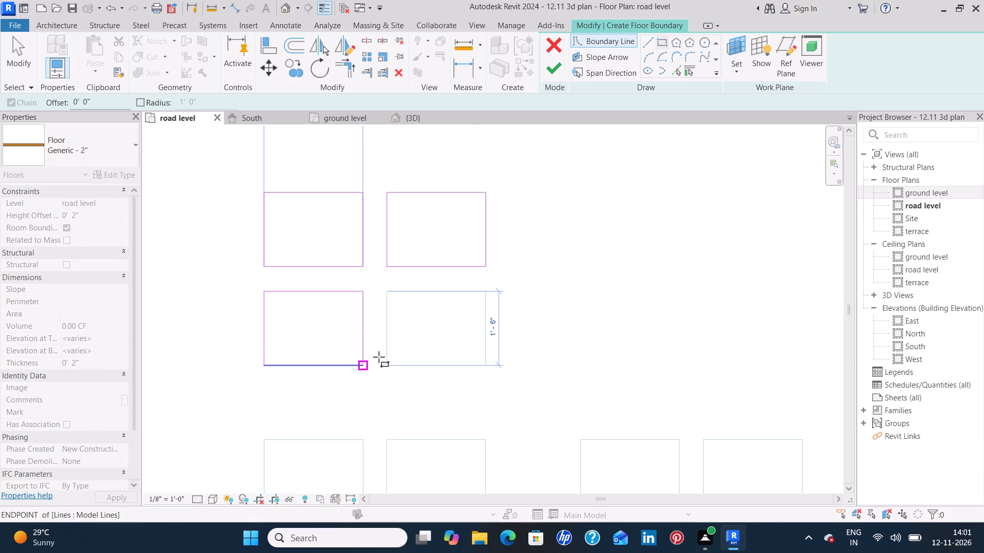
{"action": "left_click", "coordinate": [389, 291]}
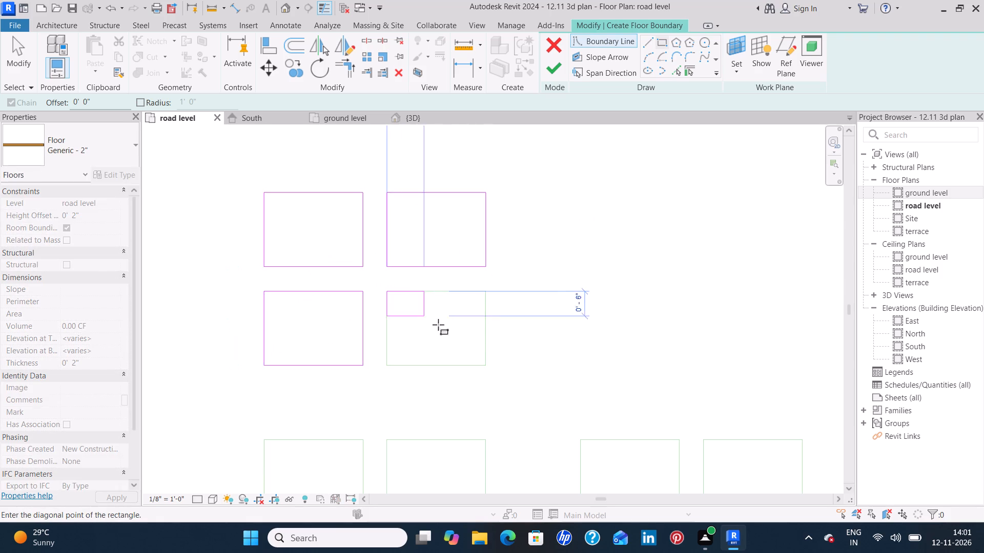
{"action": "left_click", "coordinate": [489, 363]}
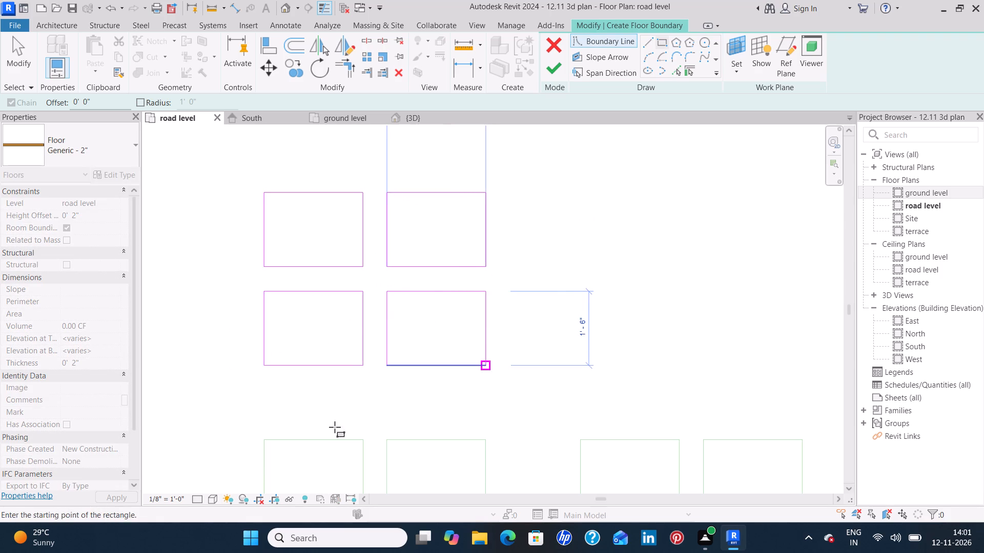
Trace 2'-0" by 1'-6" rectangular floor boundaries over the four stones of the first cluster in the paving grid's upper band.
{"action": "middle_click_drag", "start_coordinate": [333, 414], "coordinate": [338, 242]}
{"action": "middle_click_drag", "start_coordinate": [311, 348], "coordinate": [318, 294]}
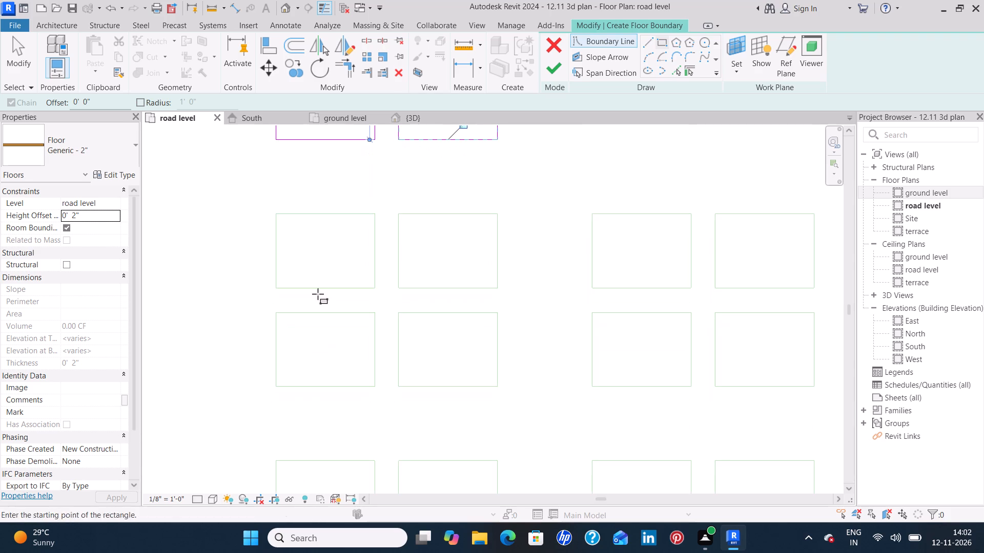
{"action": "left_click", "coordinate": [275, 213]}
{"action": "left_click", "coordinate": [376, 288]}
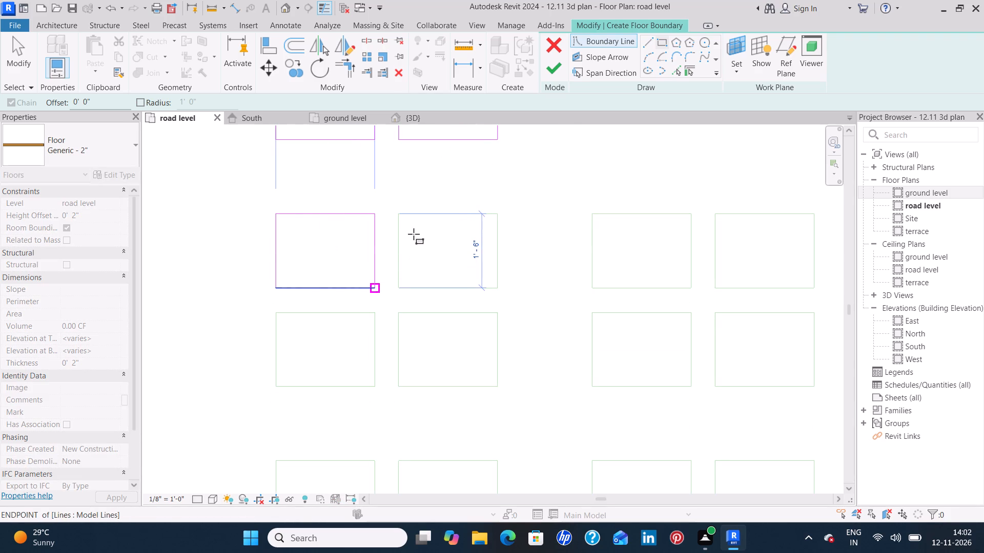
{"action": "left_click", "coordinate": [398, 212]}
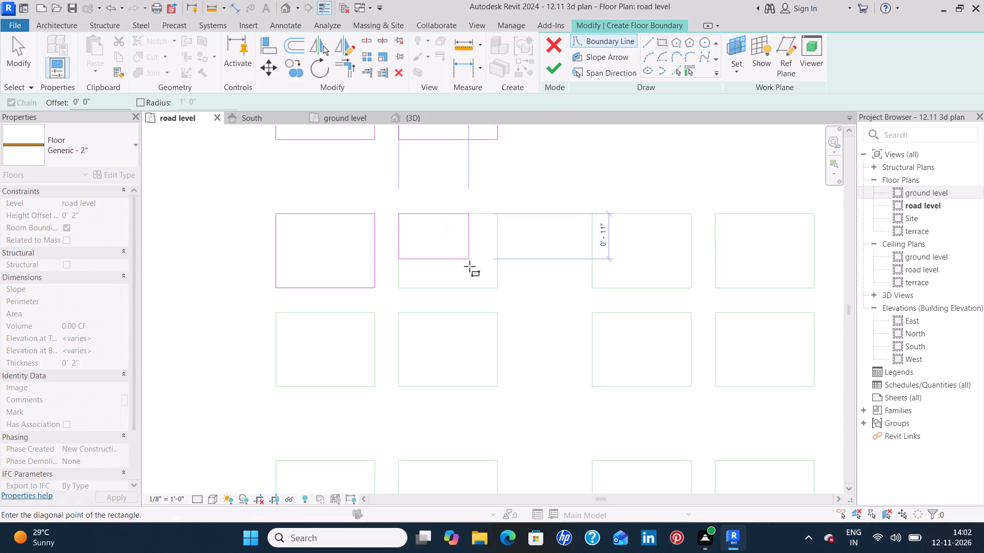
{"action": "left_click", "coordinate": [500, 290]}
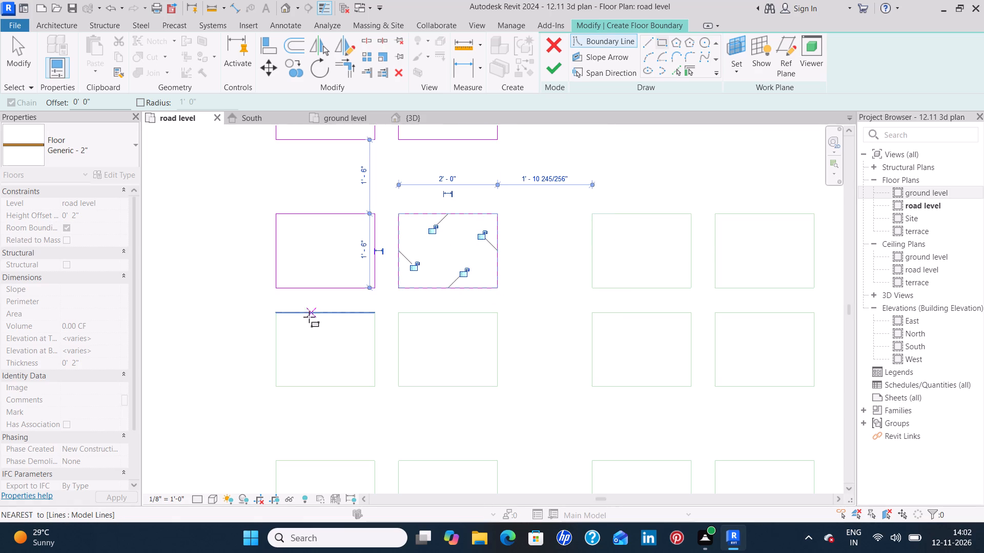
{"action": "left_click", "coordinate": [275, 313]}
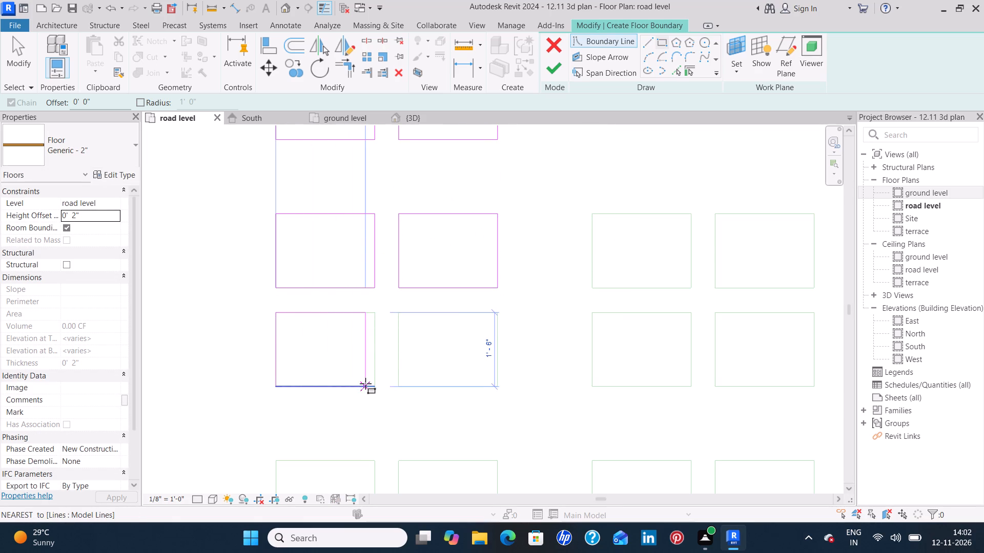
{"action": "left_click", "coordinate": [370, 384]}
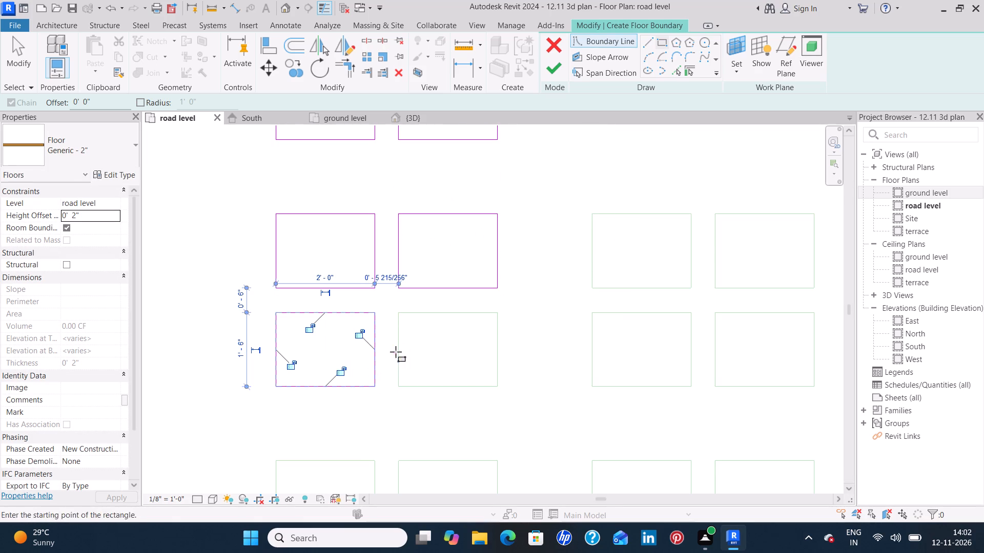
{"action": "left_click", "coordinate": [397, 313]}
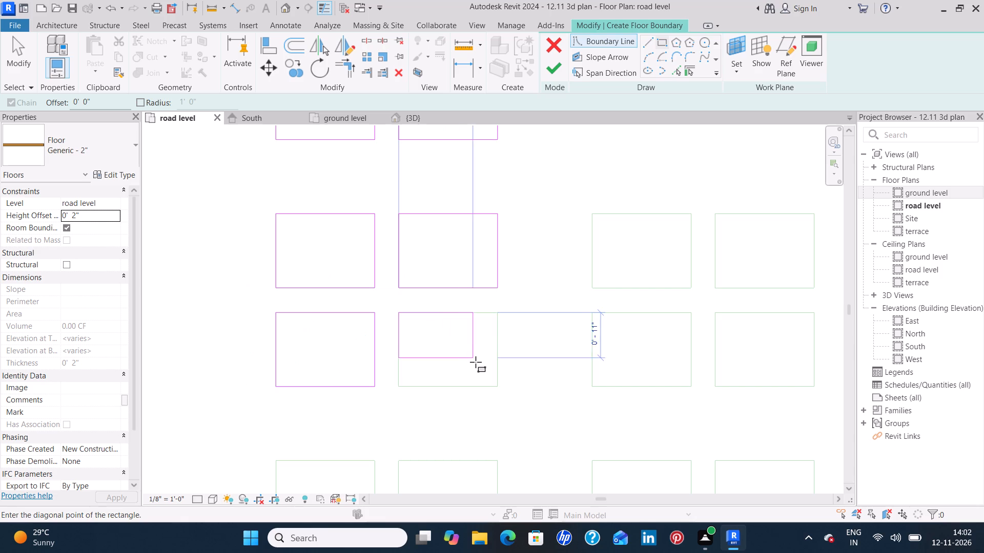
{"action": "left_click", "coordinate": [499, 388]}
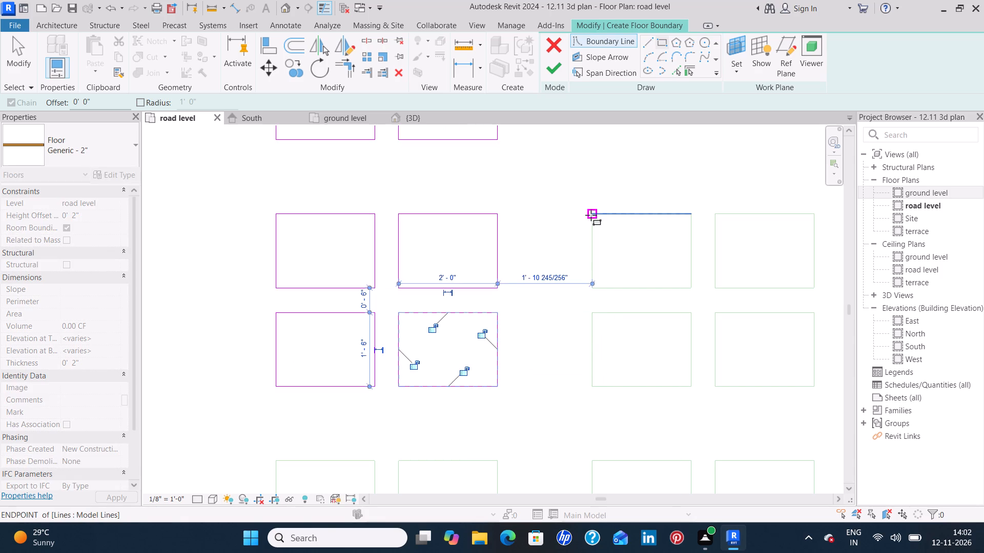
Trace 2'-0" by 1'-6" rectangular floor boundaries over the four stones of the second cluster in the paving grid's upper band.
{"action": "left_click", "coordinate": [591, 215]}
{"action": "left_click", "coordinate": [689, 290]}
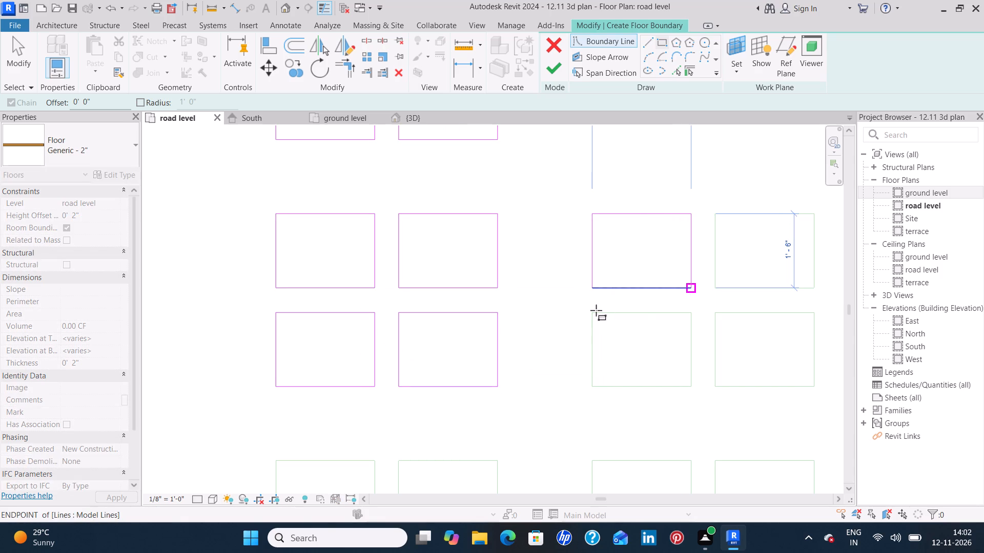
{"action": "left_click", "coordinate": [589, 314]}
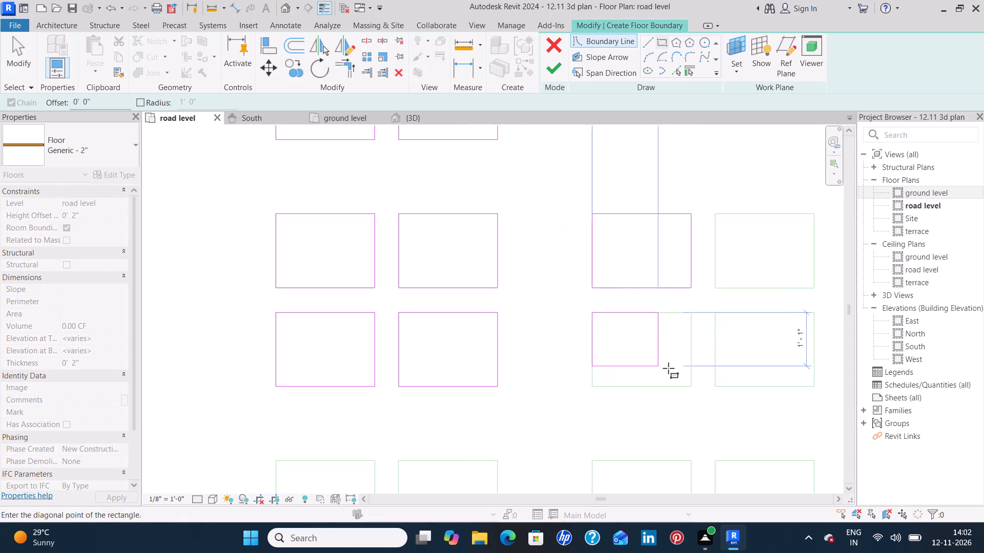
{"action": "left_click", "coordinate": [688, 384]}
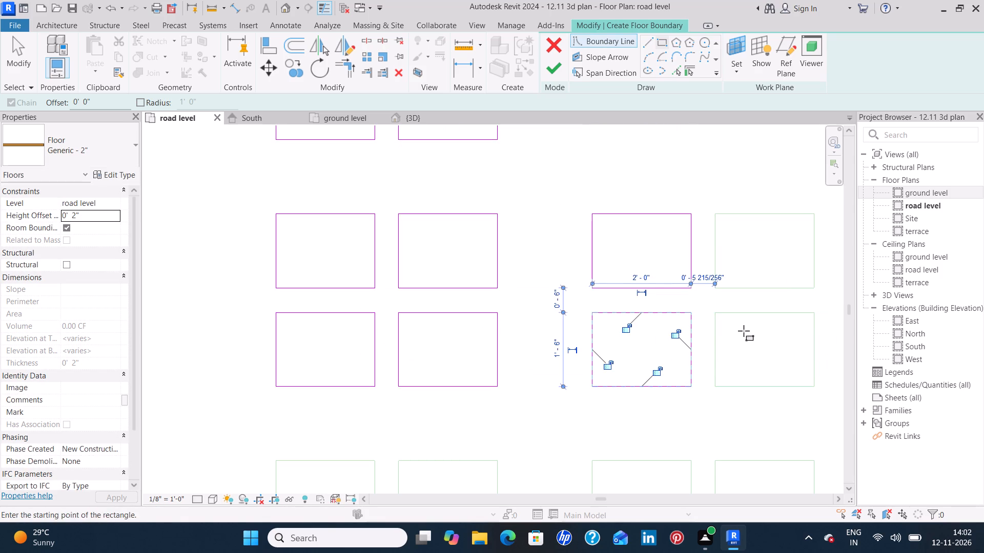
{"action": "middle_click_drag", "start_coordinate": [644, 339], "coordinate": [375, 330]}
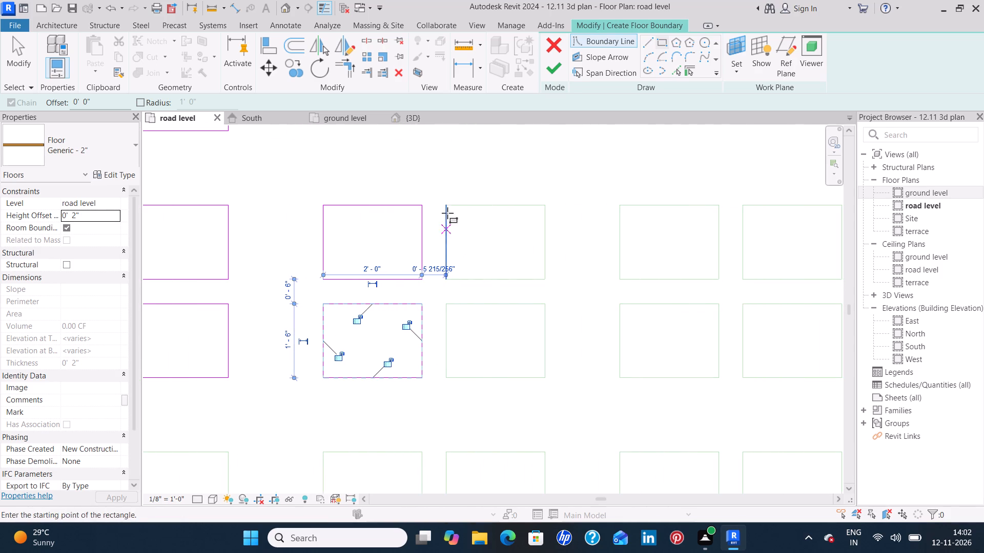
{"action": "left_click", "coordinate": [450, 208]}
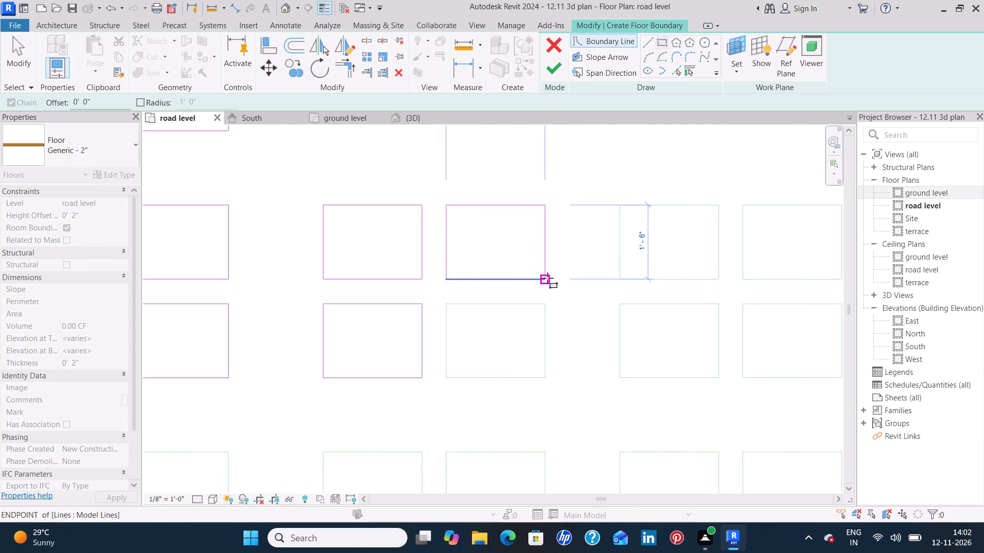
{"action": "left_click", "coordinate": [547, 278]}
{"action": "left_click", "coordinate": [447, 307]}
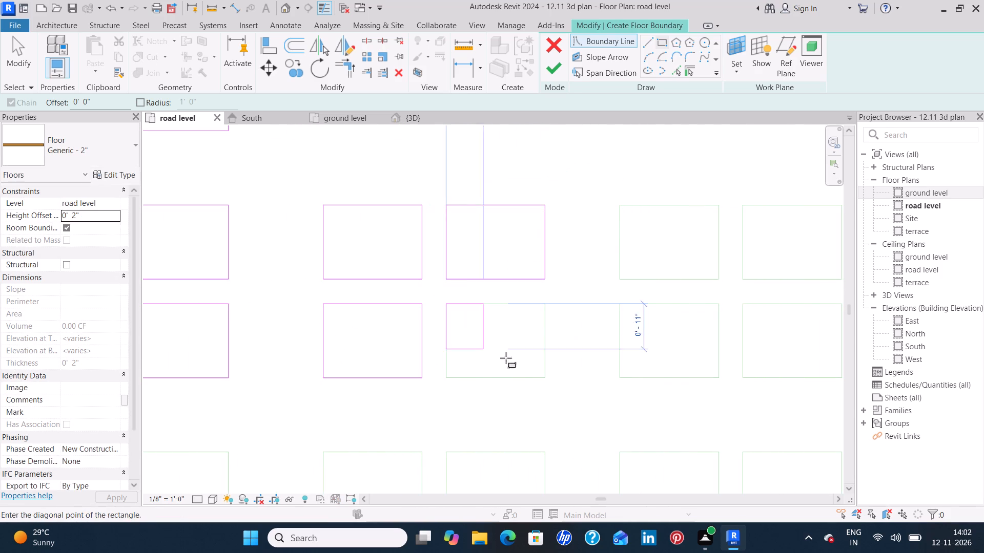
{"action": "left_click", "coordinate": [546, 380]}
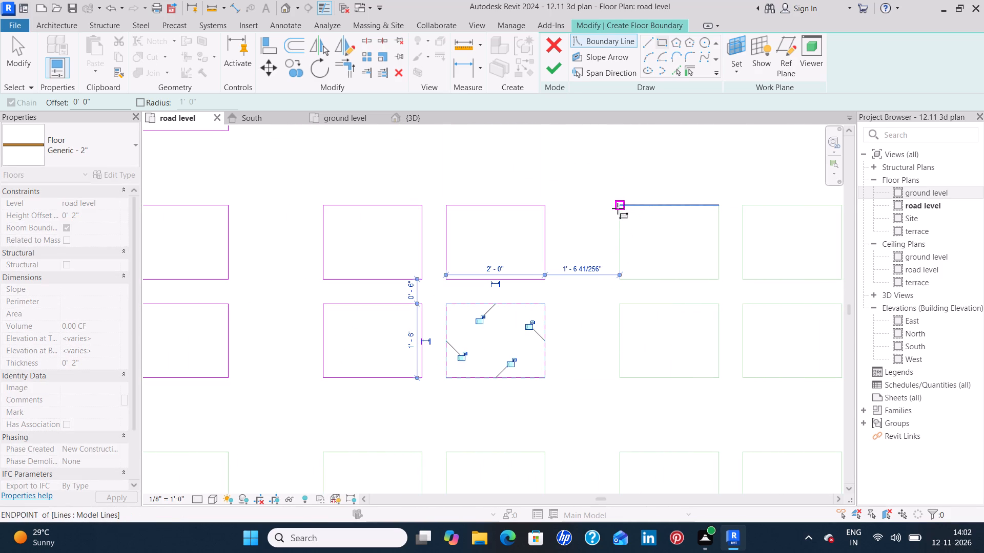
Trace 2'-0" by 1'-6" rectangular floor boundaries over the two left-column stones of the third cluster in the paving grid's upper band.
{"action": "left_click_drag", "start_coordinate": [618, 208], "coordinate": [628, 215]}
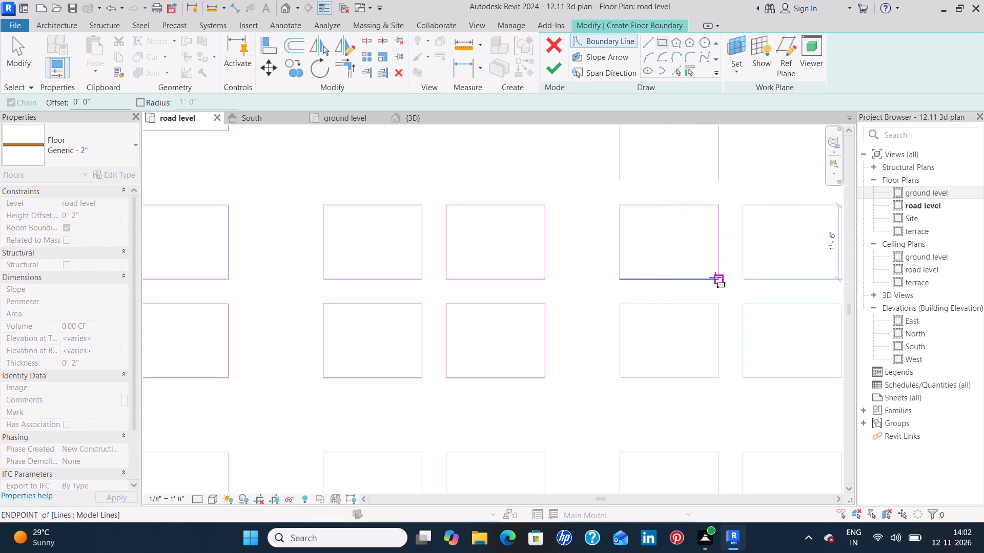
{"action": "left_click", "coordinate": [715, 278]}
{"action": "left_click", "coordinate": [621, 306]}
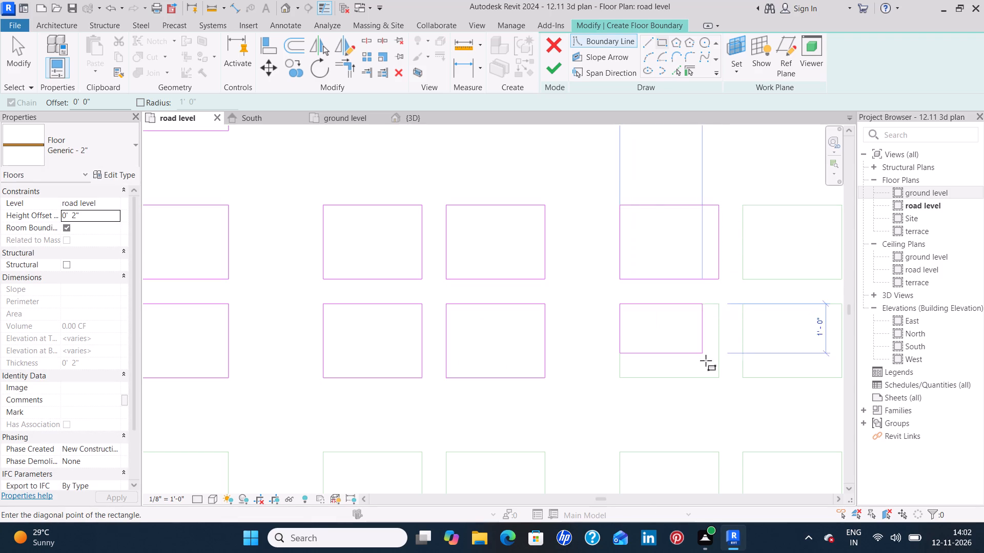
{"action": "left_click", "coordinate": [721, 375]}
Trace 2'-0" by 1'-6" rectangular floor boundaries over the four stones of the first cluster in the paving grid's lower band.
{"action": "middle_click_drag", "start_coordinate": [326, 408], "coordinate": [353, 386]}
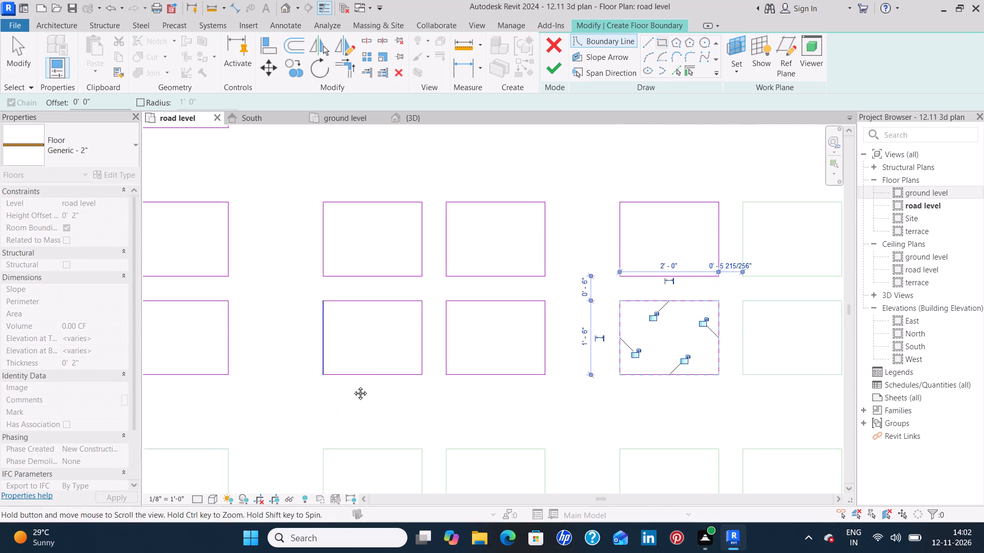
{"action": "middle_click_drag", "start_coordinate": [353, 386], "coordinate": [563, 251]}
{"action": "left_click", "coordinate": [245, 296]}
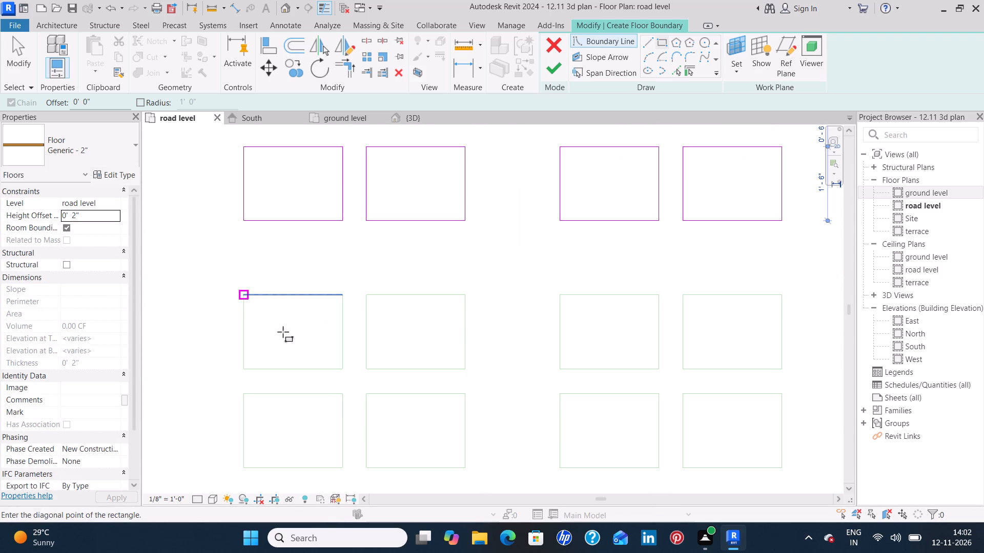
{"action": "left_click", "coordinate": [337, 366]}
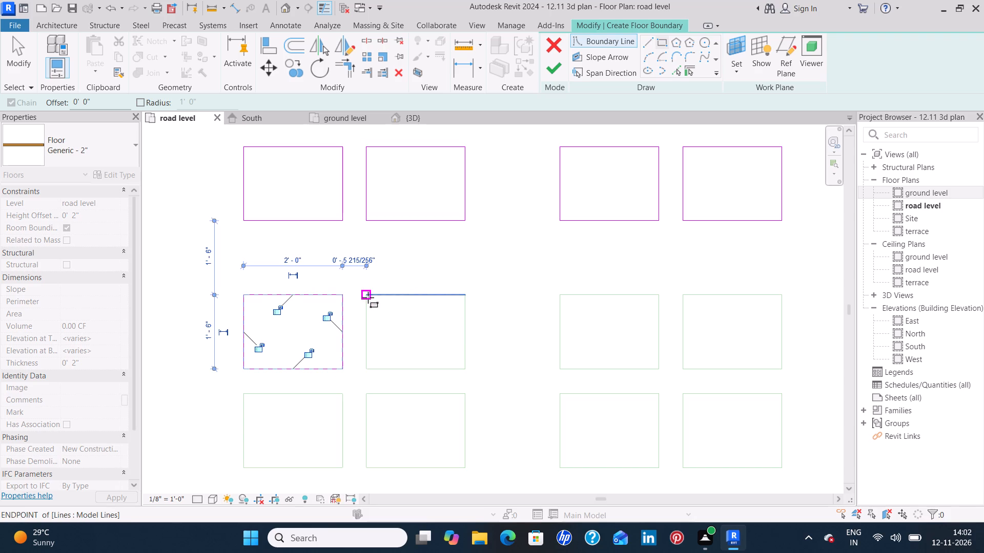
{"action": "left_click", "coordinate": [368, 297]}
{"action": "left_click", "coordinate": [464, 367]}
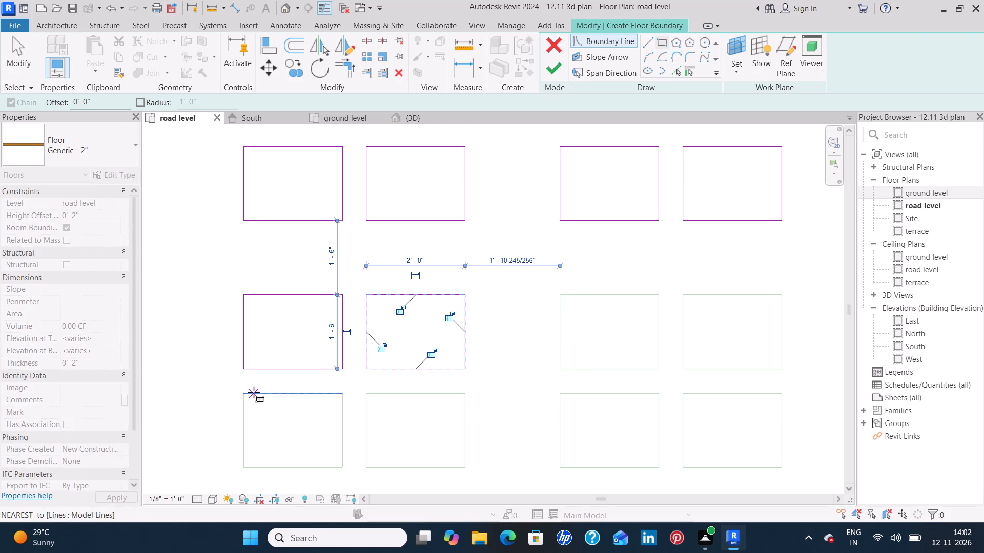
{"action": "left_click_drag", "start_coordinate": [248, 395], "coordinate": [254, 410]}
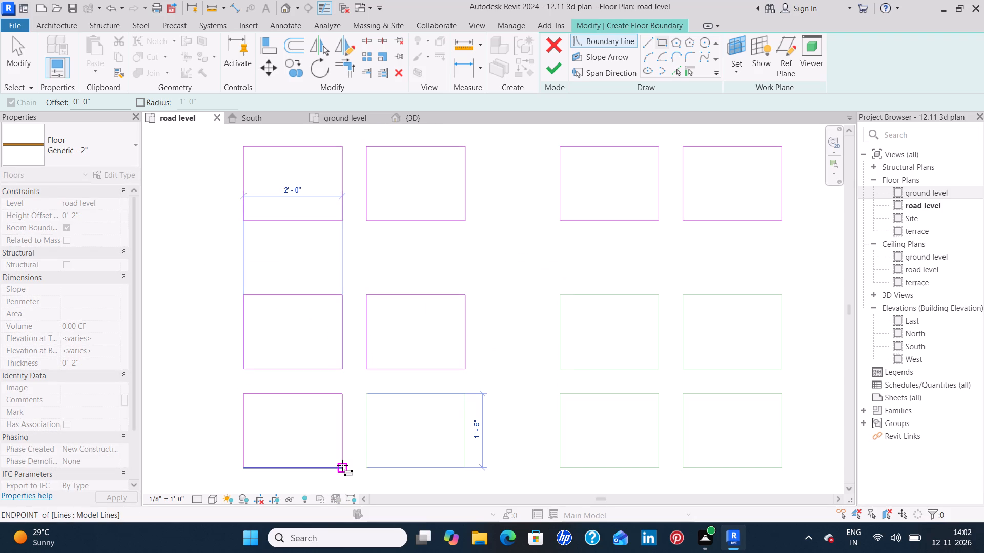
{"action": "left_click", "coordinate": [342, 465]}
{"action": "left_click", "coordinate": [366, 395]}
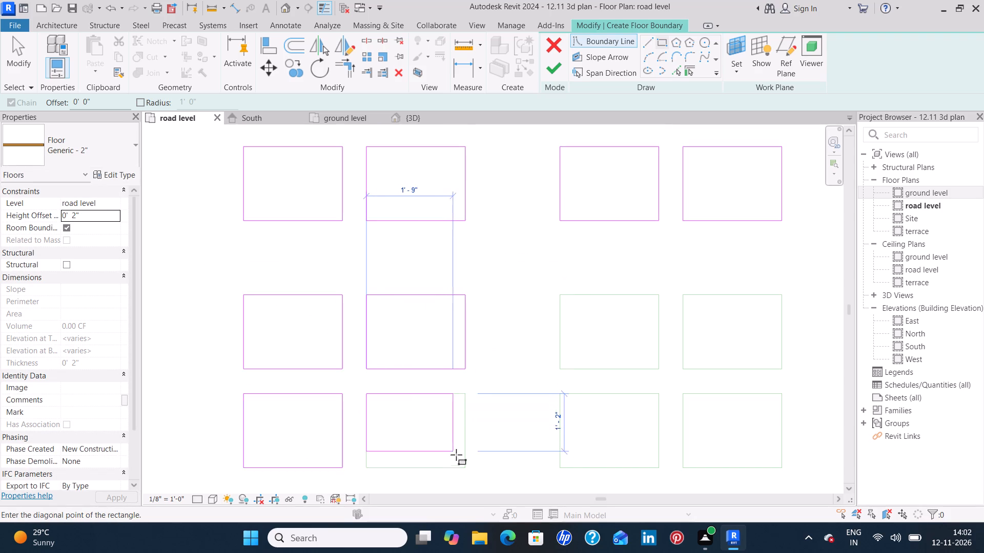
{"action": "left_click", "coordinate": [462, 466]}
Trace 2'-0" by 1'-6" rectangular floor boundaries over the four stones of the second cluster in the paving grid's lower band.
{"action": "middle_click_drag", "start_coordinate": [403, 437], "coordinate": [386, 223]}
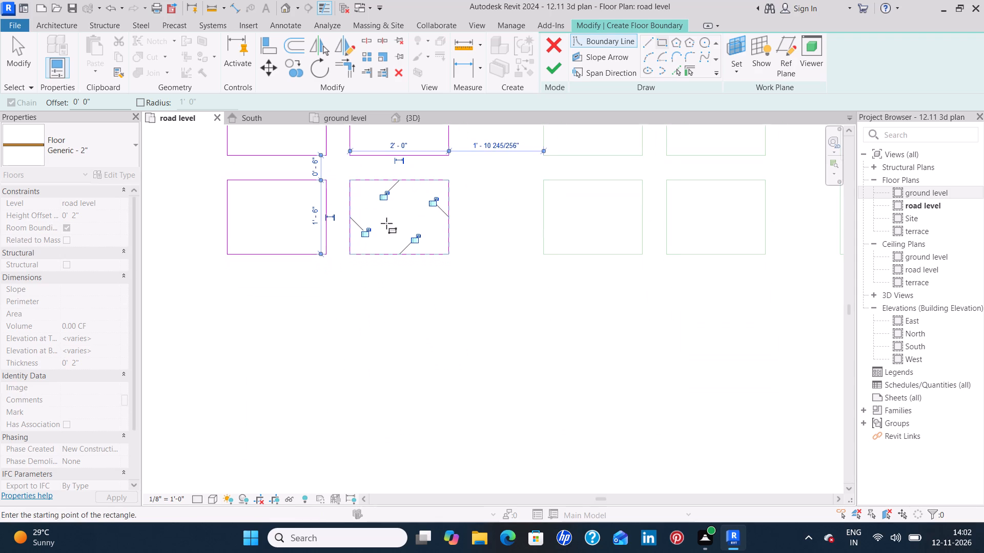
{"action": "middle_click_drag", "start_coordinate": [526, 215], "coordinate": [384, 386]}
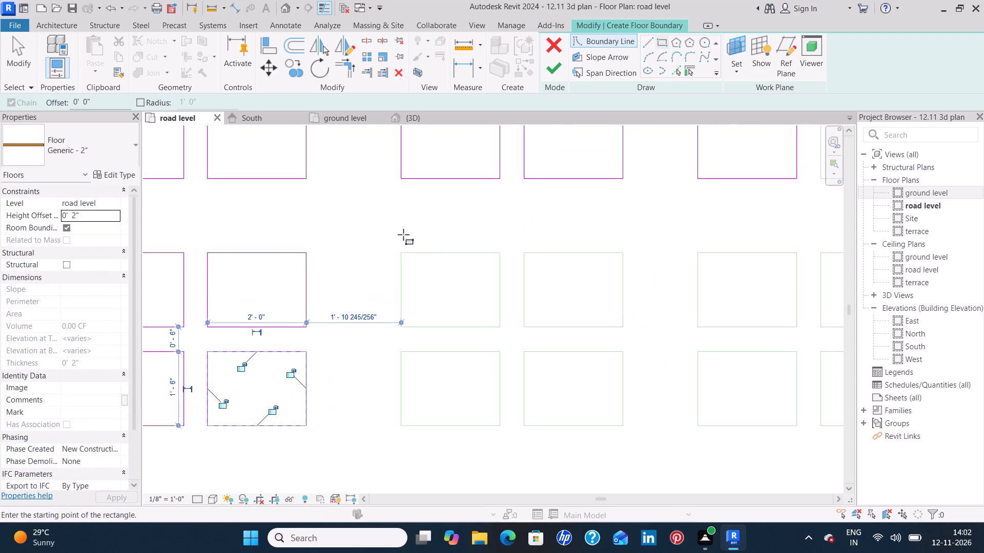
{"action": "left_click_drag", "start_coordinate": [406, 254], "coordinate": [413, 264]}
{"action": "left_click", "coordinate": [503, 324]}
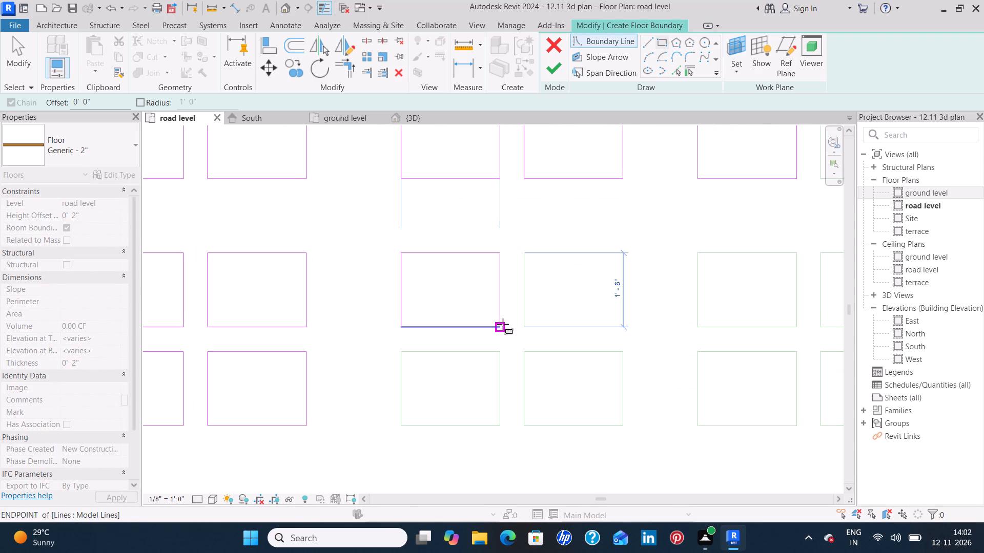
{"action": "left_click_drag", "start_coordinate": [403, 355], "coordinate": [416, 360]}
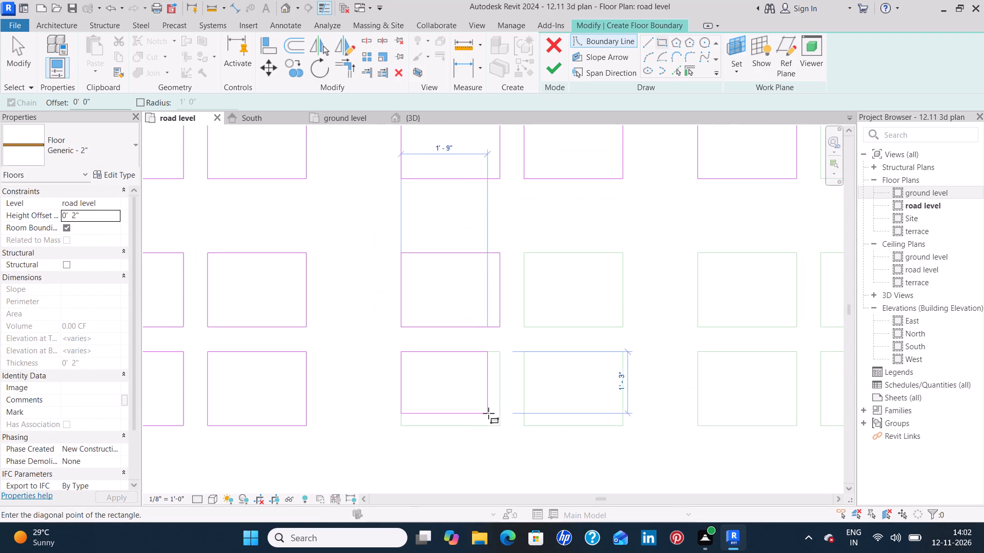
{"action": "left_click", "coordinate": [498, 422]}
{"action": "middle_click_drag", "start_coordinate": [620, 307], "coordinate": [465, 296]}
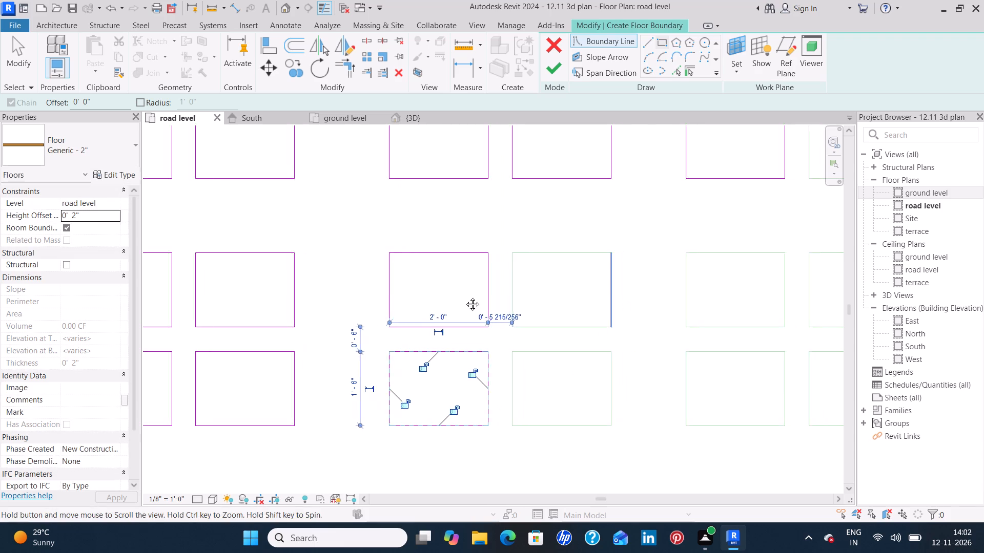
{"action": "middle_click_drag", "start_coordinate": [465, 296], "coordinate": [279, 271]}
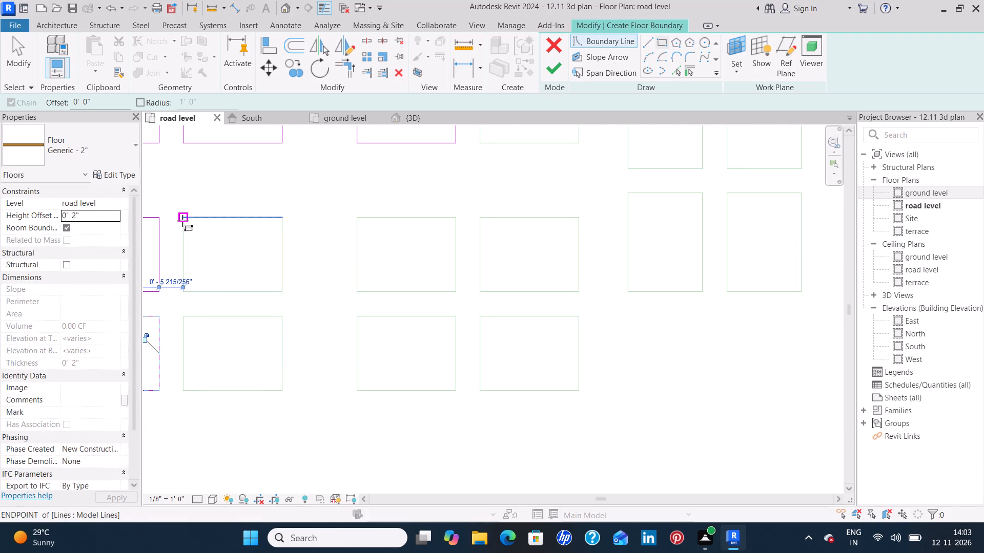
{"action": "left_click", "coordinate": [182, 219]}
{"action": "left_click", "coordinate": [285, 290]}
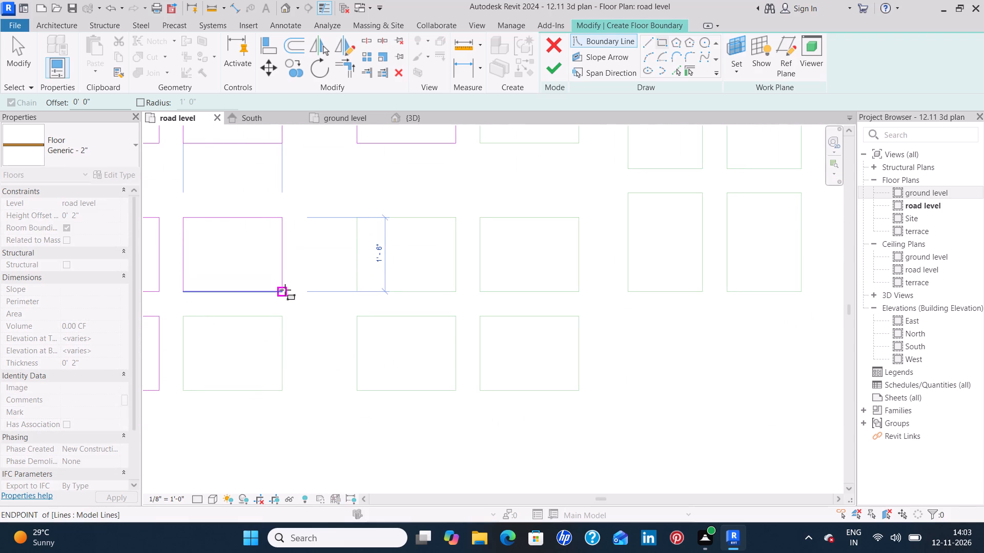
{"action": "left_click", "coordinate": [184, 316]}
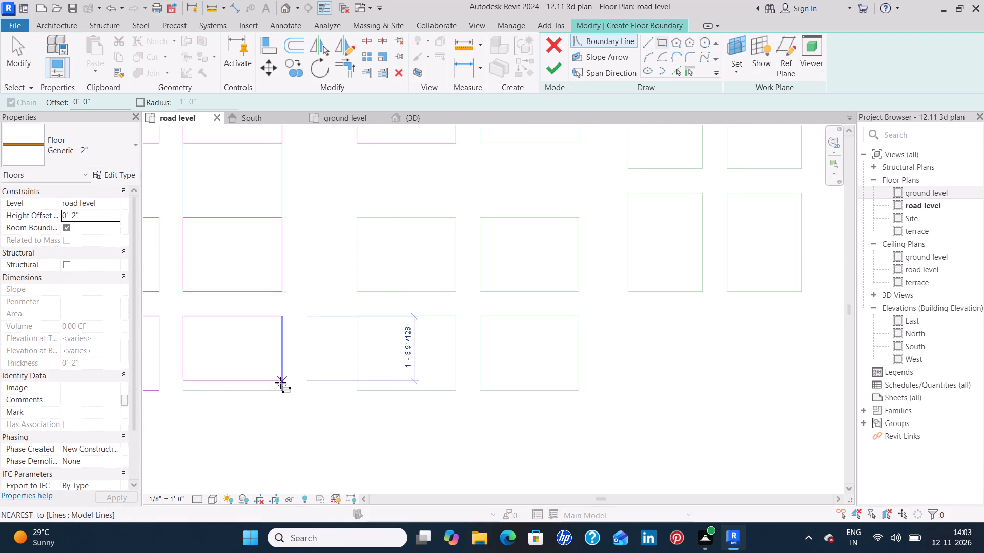
{"action": "left_click", "coordinate": [282, 388]}
Trace 2'-0" by 1'-6" rectangular floor boundaries over the two left-column stones of the third cluster in the paving grid's lower band.
{"action": "left_click_drag", "start_coordinate": [354, 216], "coordinate": [356, 220]}
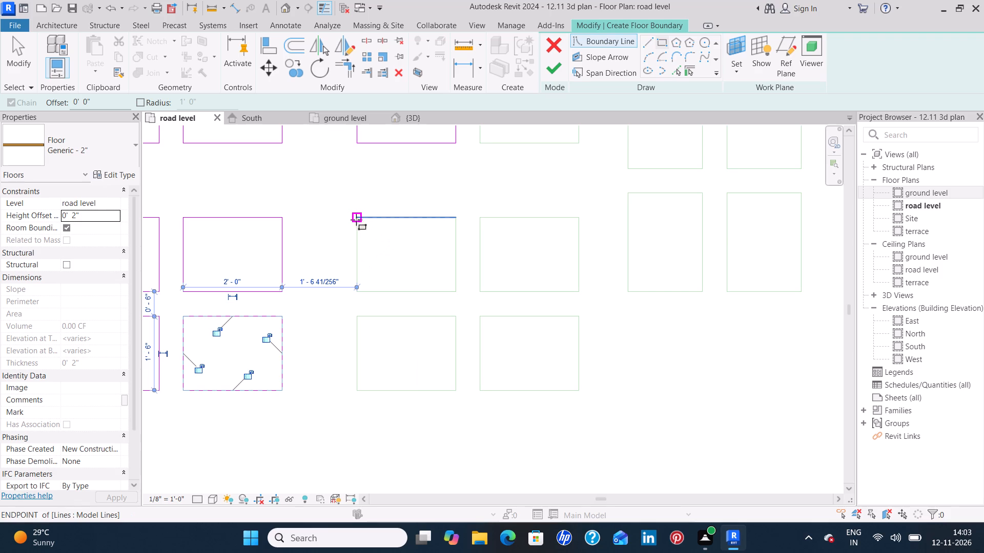
{"action": "left_click_drag", "start_coordinate": [356, 220], "coordinate": [358, 223]}
{"action": "left_click", "coordinate": [454, 291]}
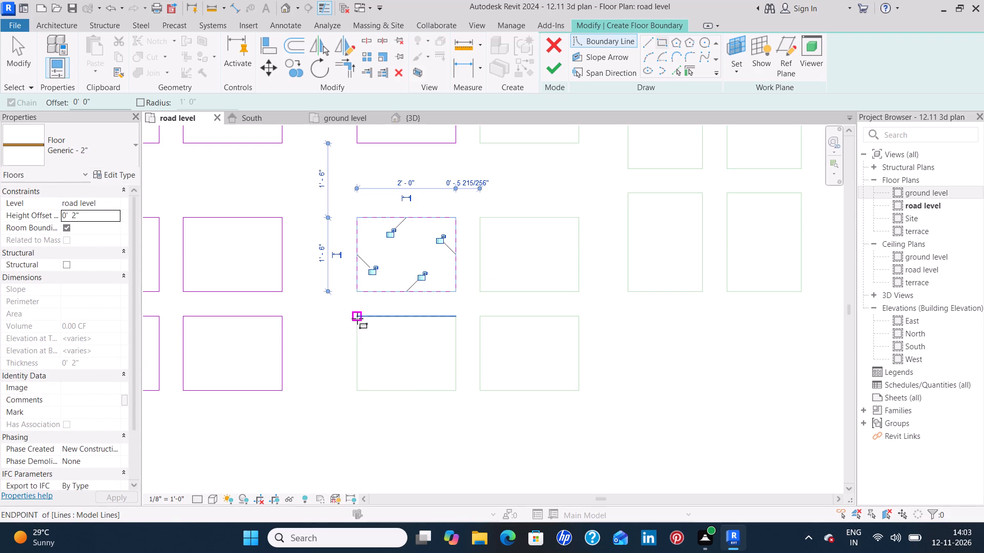
{"action": "left_click", "coordinate": [357, 318]}
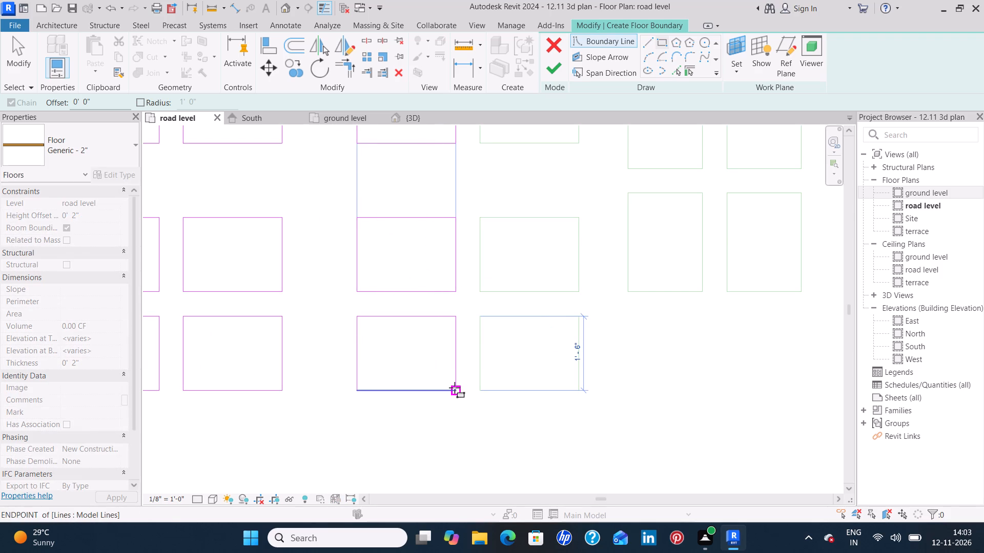
{"action": "left_click", "coordinate": [455, 390]}
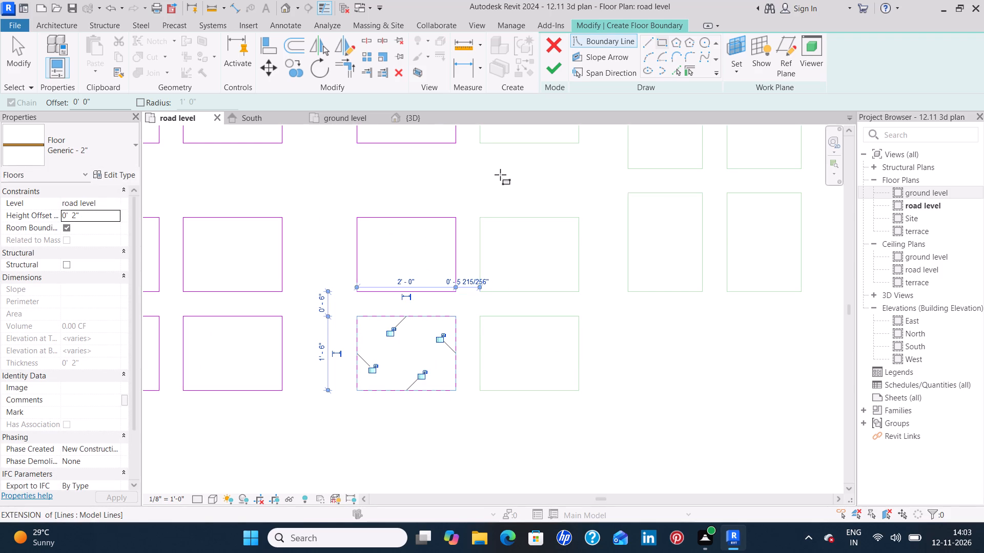
Trace 2'-0" by 1'-6" rectangular floor boundaries over the two right-column stones of the third cluster in the paving grid's upper band.
{"action": "middle_click_drag", "start_coordinate": [494, 189], "coordinate": [439, 298]}
{"action": "middle_click_drag", "start_coordinate": [486, 213], "coordinate": [477, 274]}
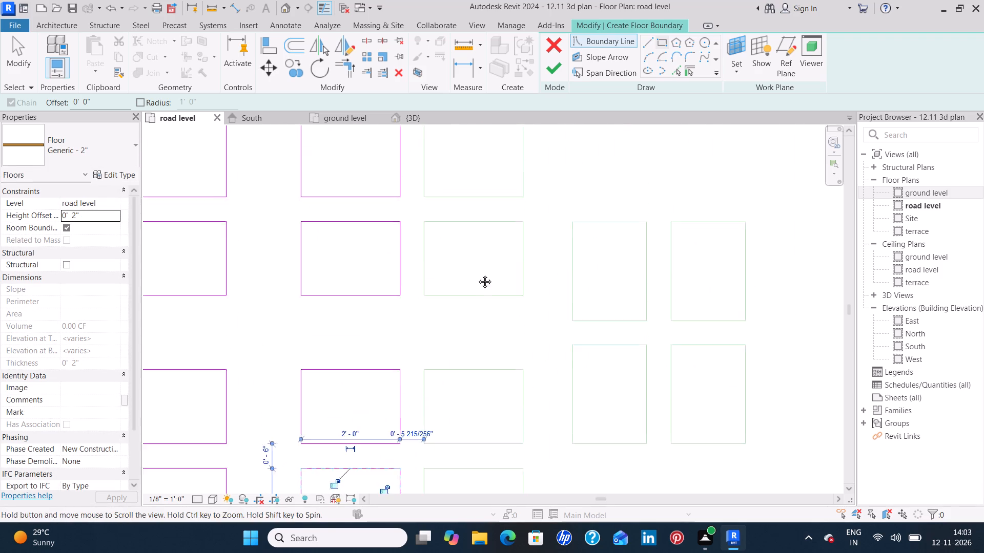
{"action": "middle_click_drag", "start_coordinate": [477, 274], "coordinate": [469, 294]}
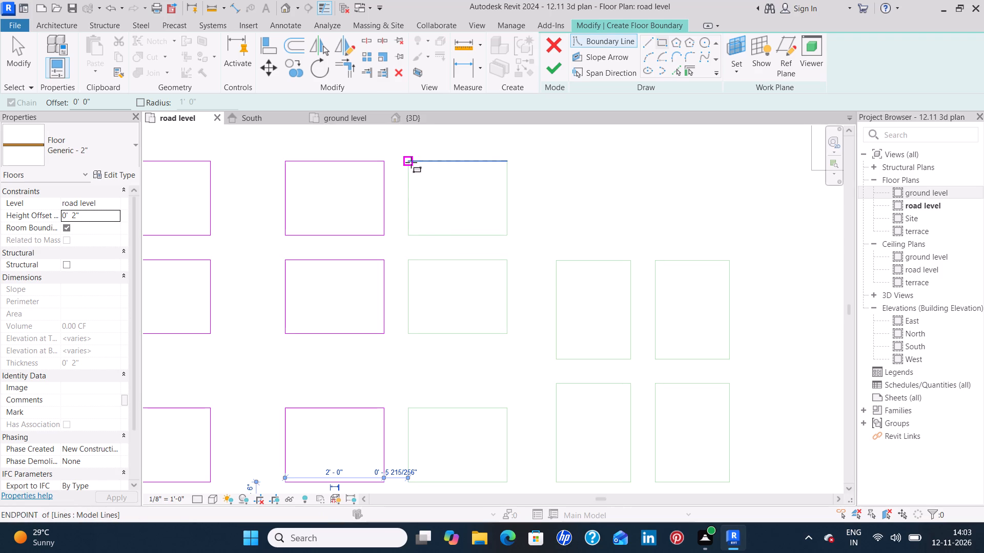
{"action": "left_click", "coordinate": [411, 162]}
{"action": "left_click", "coordinate": [503, 232]}
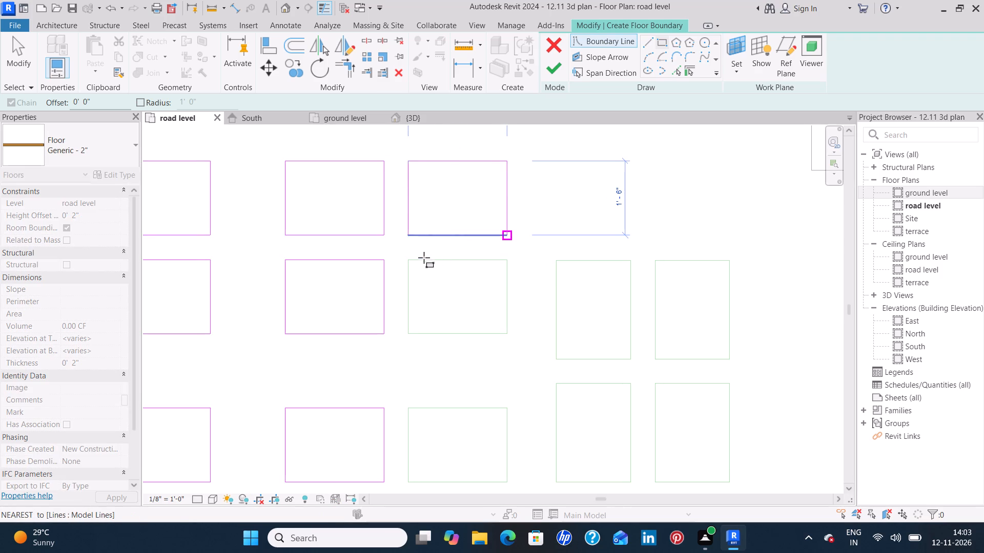
{"action": "left_click", "coordinate": [409, 261]}
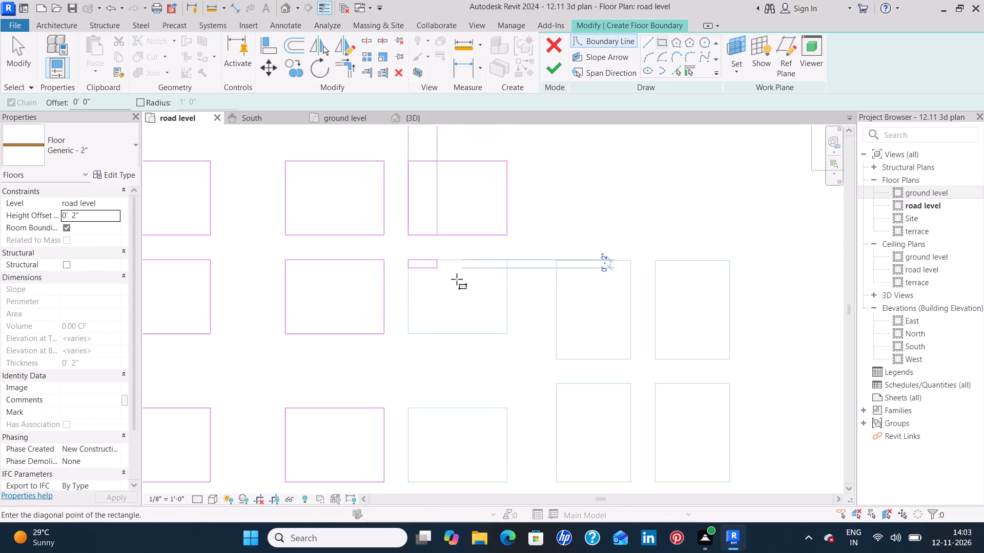
{"action": "left_click", "coordinate": [508, 332]}
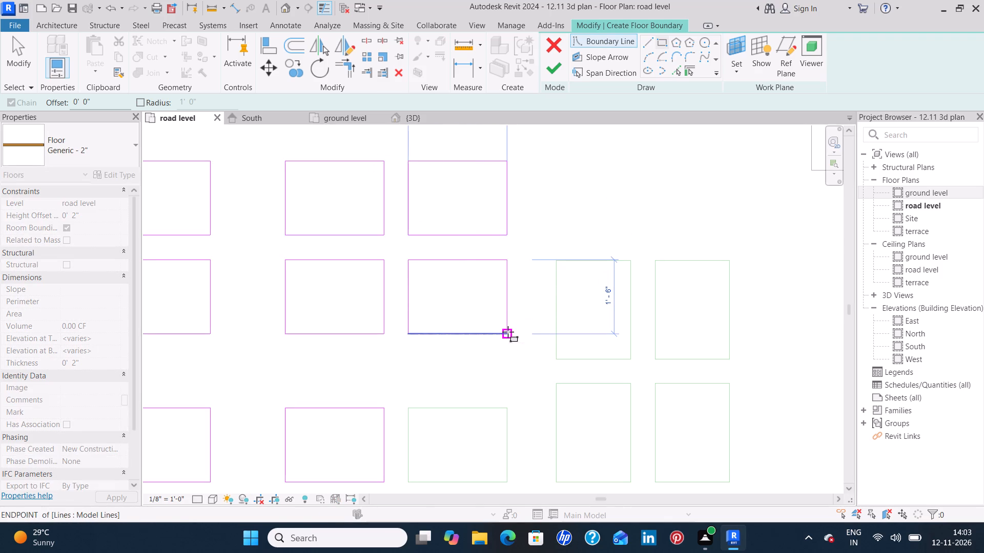
Trace 2'-0" by 1'-6" rectangular floor boundaries over the two right-column stones of the third cluster in the paving grid's lower band.
{"action": "middle_click_drag", "start_coordinate": [456, 334], "coordinate": [450, 180]}
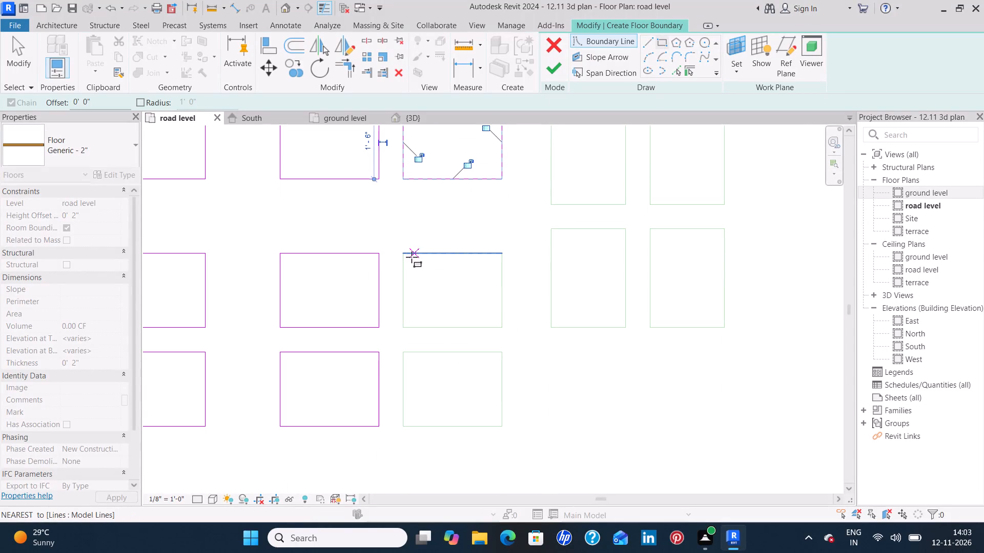
{"action": "left_click_drag", "start_coordinate": [408, 258], "coordinate": [429, 294]}
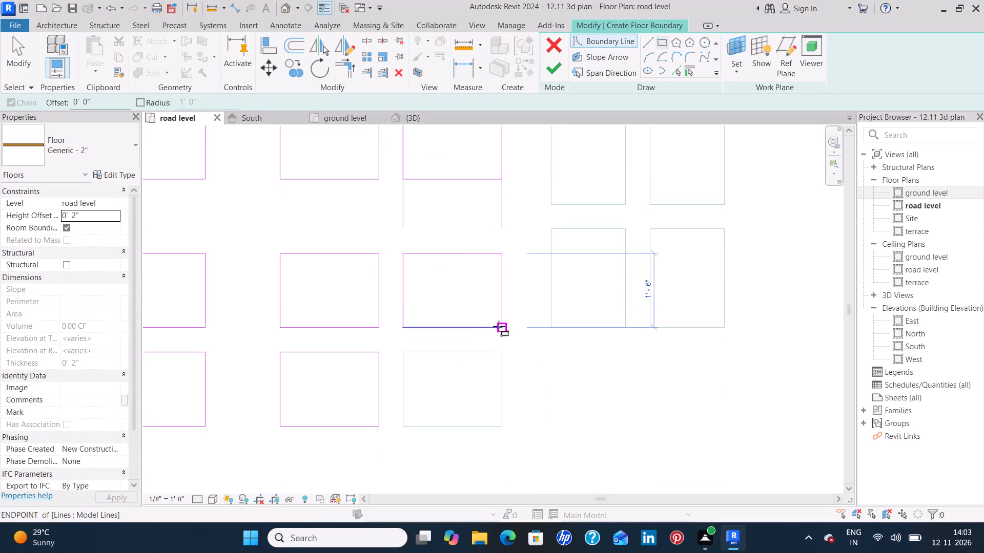
{"action": "left_click", "coordinate": [500, 326]}
{"action": "left_click", "coordinate": [407, 352]}
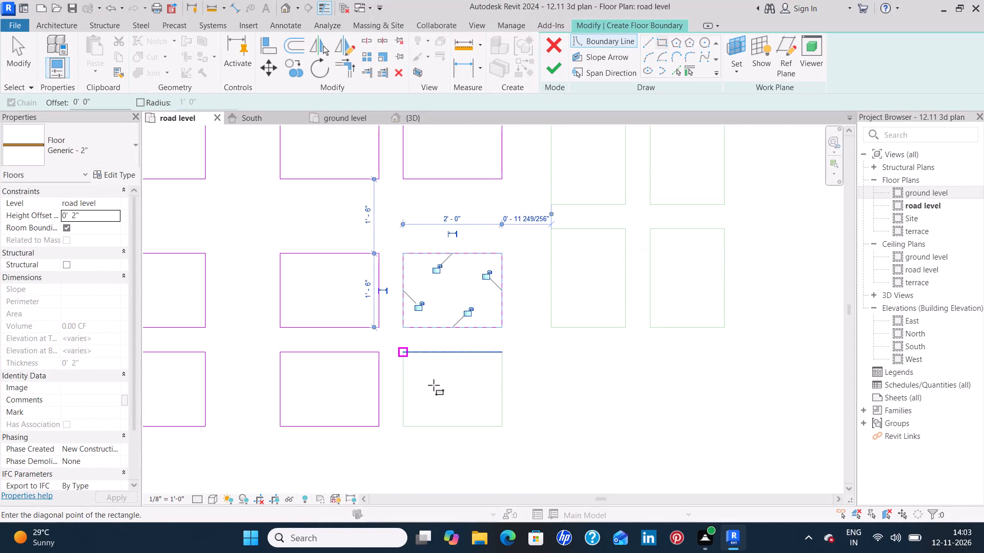
{"action": "left_click", "coordinate": [501, 423]}
Trace 1'-6" by 2'-0" rectangular floor boundaries over the four upright stones of the end cluster, just east of the paving grid.
{"action": "middle_click_drag", "start_coordinate": [609, 206], "coordinate": [602, 213]}
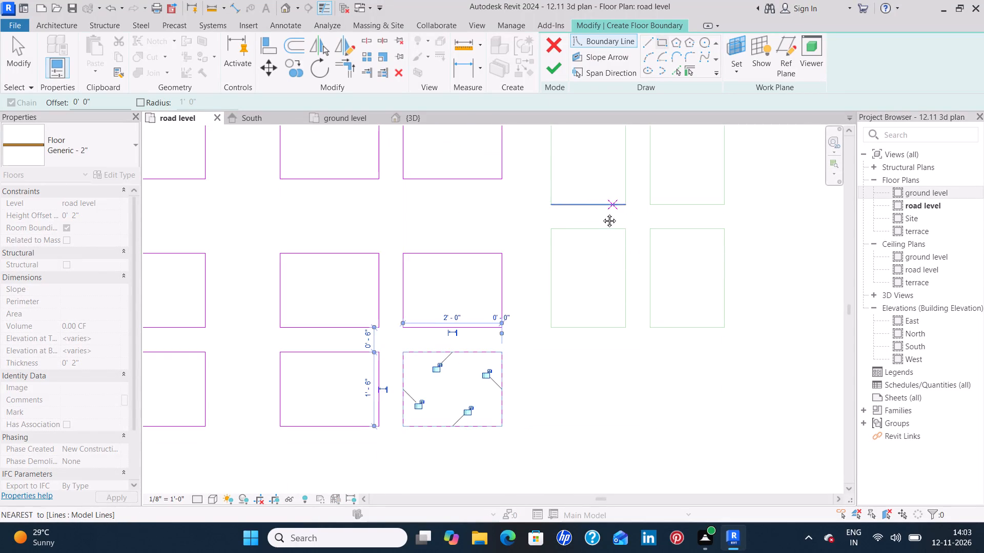
{"action": "middle_click_drag", "start_coordinate": [602, 213], "coordinate": [466, 301]}
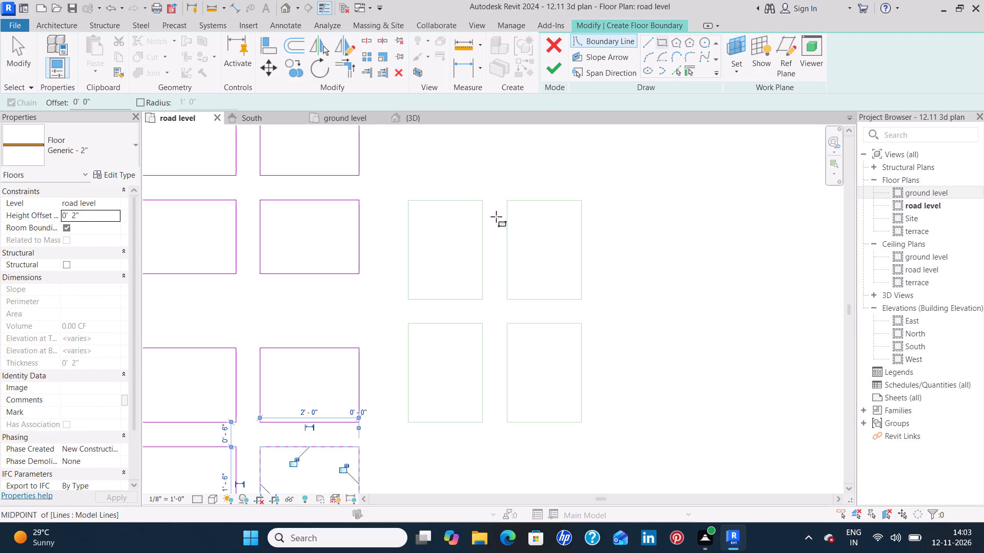
{"action": "left_click", "coordinate": [409, 203]}
{"action": "left_click", "coordinate": [480, 301]}
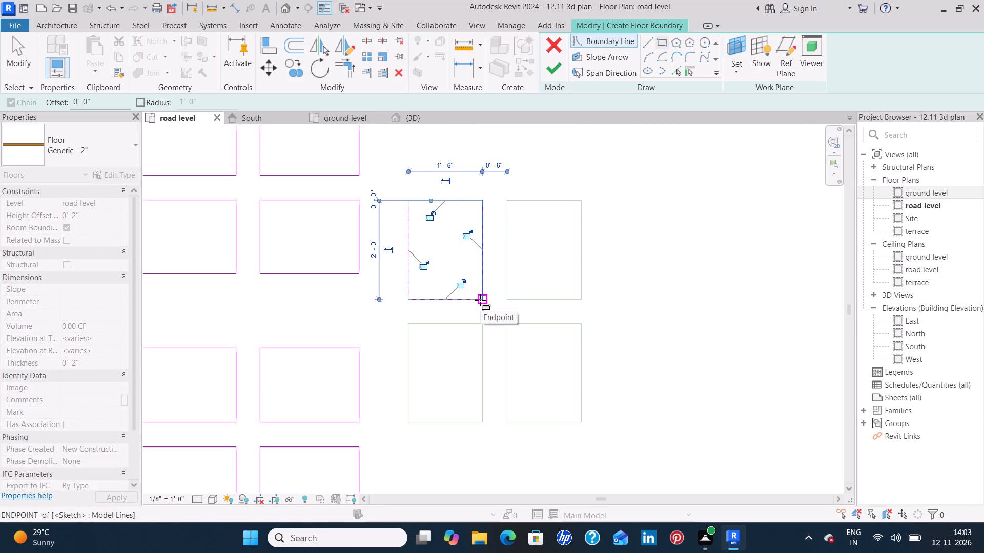
{"action": "left_click", "coordinate": [506, 198]}
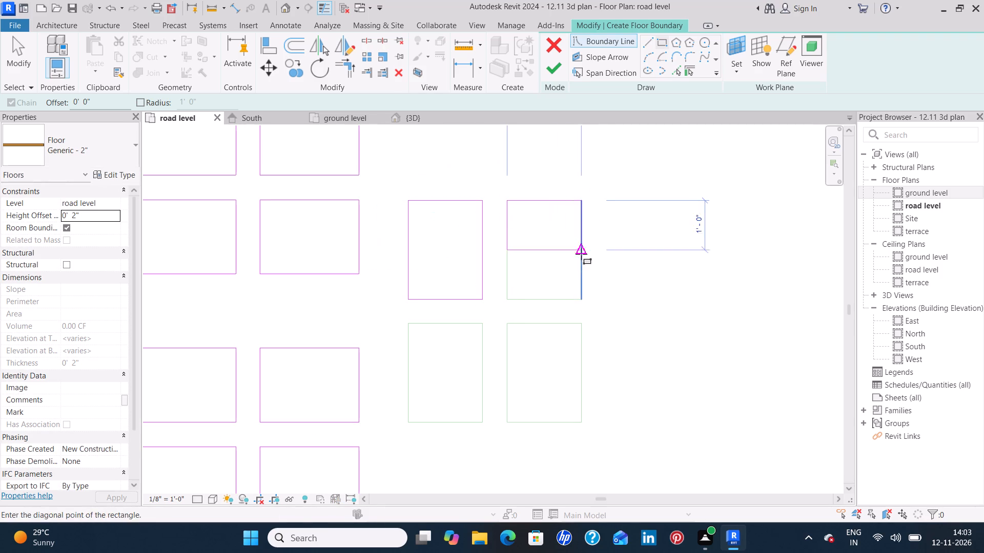
{"action": "left_click", "coordinate": [581, 295]}
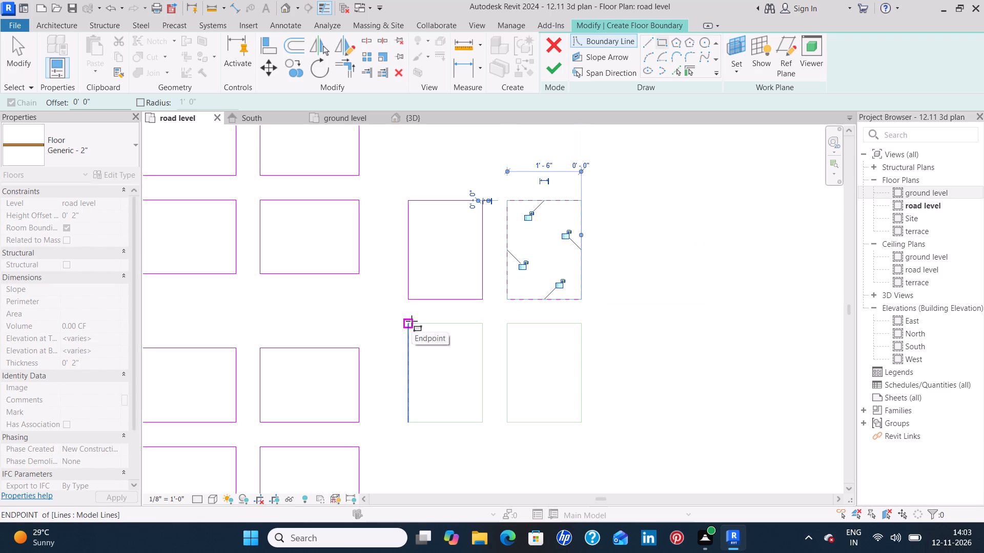
{"action": "left_click", "coordinate": [408, 323]}
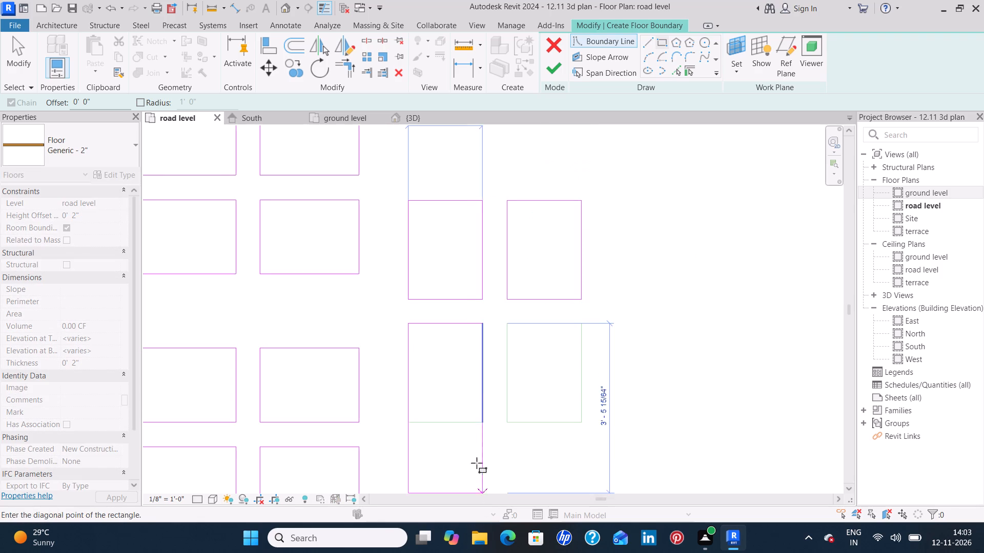
{"action": "left_click", "coordinate": [484, 423]}
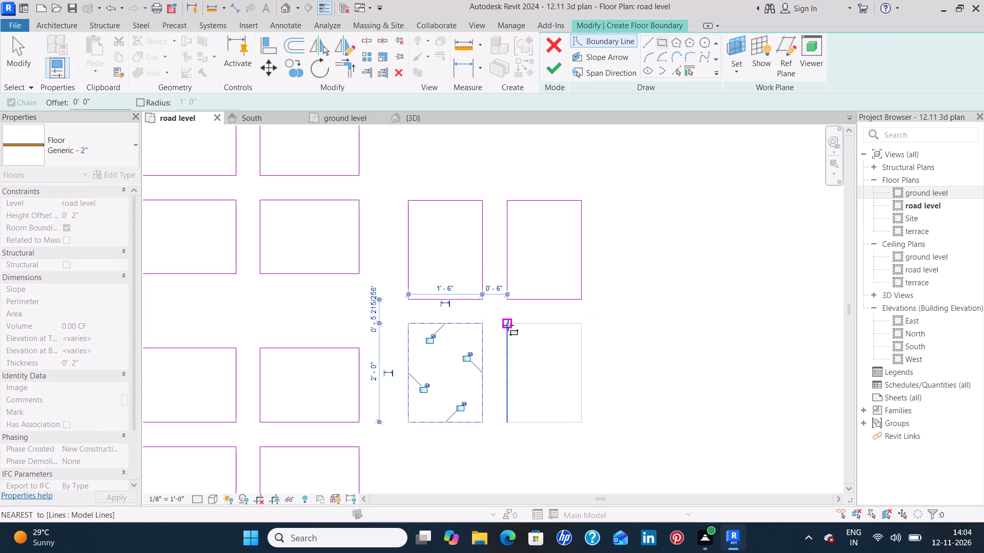
{"action": "left_click", "coordinate": [508, 325]}
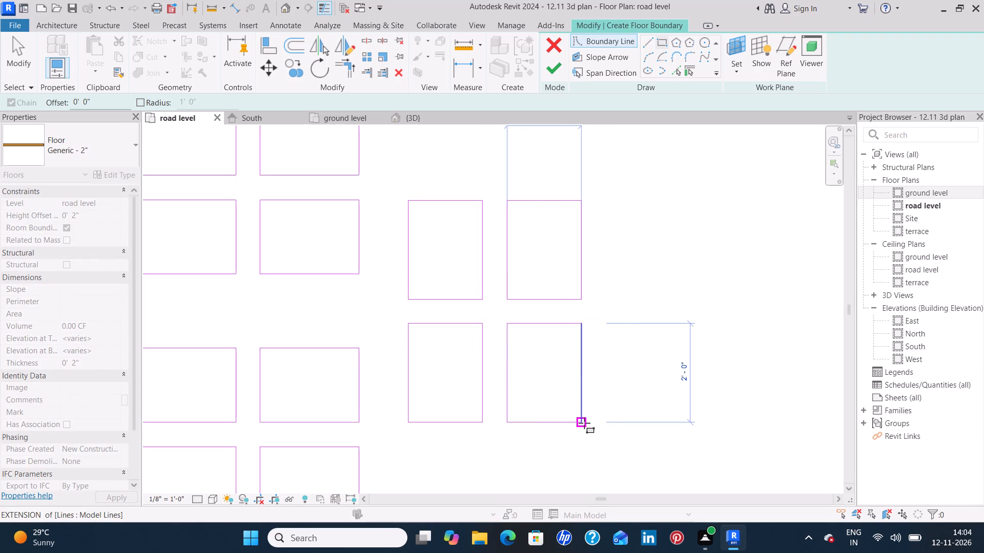
{"action": "left_click", "coordinate": [583, 423]}
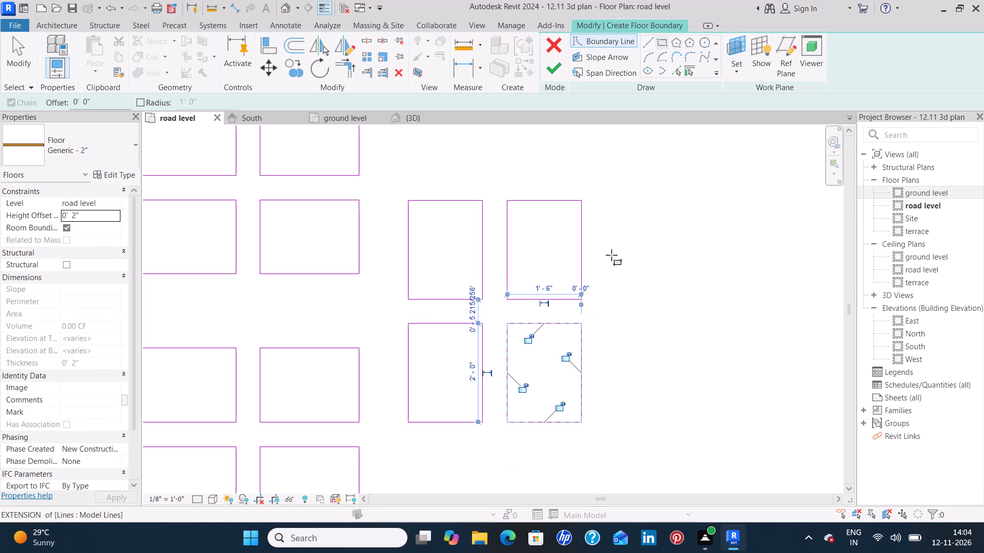
Trace 1'-6" by 2'-0" rectangular floor boundaries over the four stones between the long paving column and the sit-out, in the cluster nearest the column.
{"action": "scroll", "coordinate": [603, 226], "scroll_direction": "down", "scroll_amount": 9}
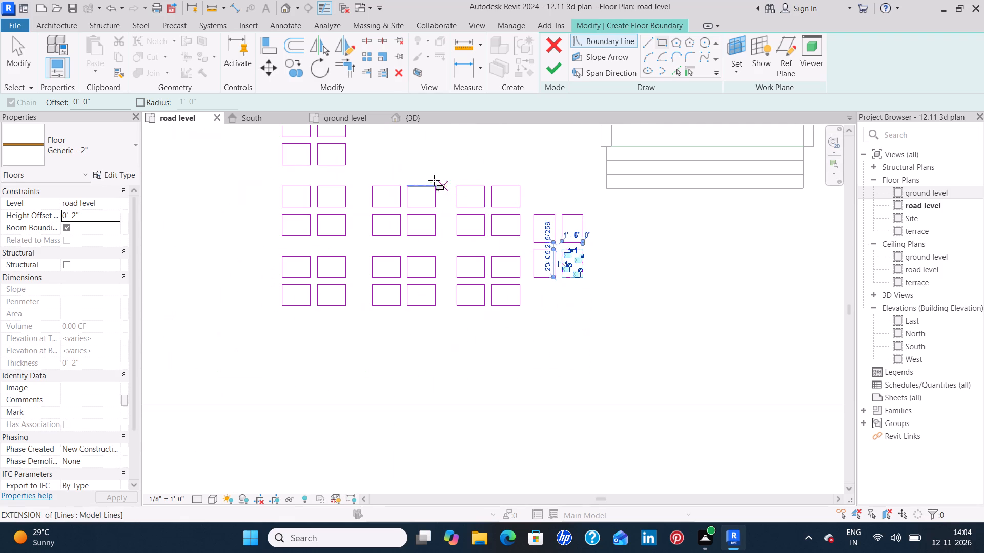
{"action": "middle_click_drag", "start_coordinate": [434, 202], "coordinate": [466, 440]}
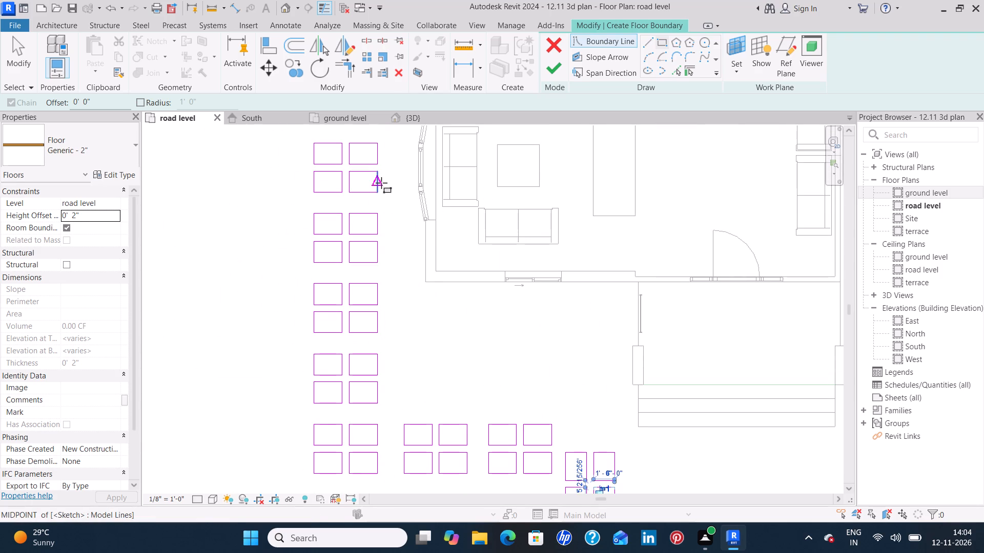
{"action": "middle_click_drag", "start_coordinate": [381, 210], "coordinate": [383, 400]}
{"action": "middle_click_drag", "start_coordinate": [396, 138], "coordinate": [383, 282]}
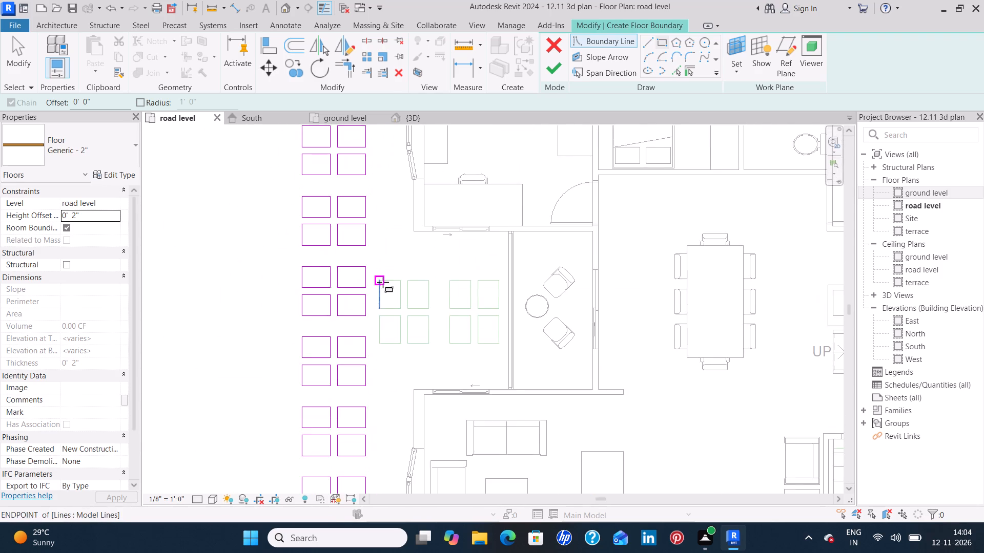
{"action": "scroll", "coordinate": [383, 283], "scroll_direction": "up", "scroll_amount": 9}
{"action": "middle_click_drag", "start_coordinate": [392, 315], "coordinate": [387, 288]}
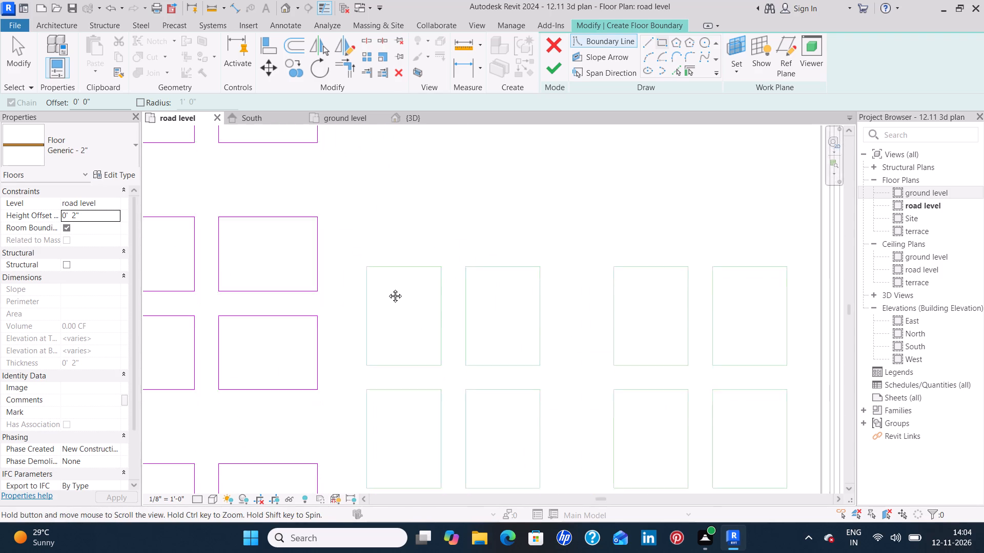
{"action": "middle_click_drag", "start_coordinate": [387, 288], "coordinate": [375, 216]}
{"action": "left_click", "coordinate": [352, 179]}
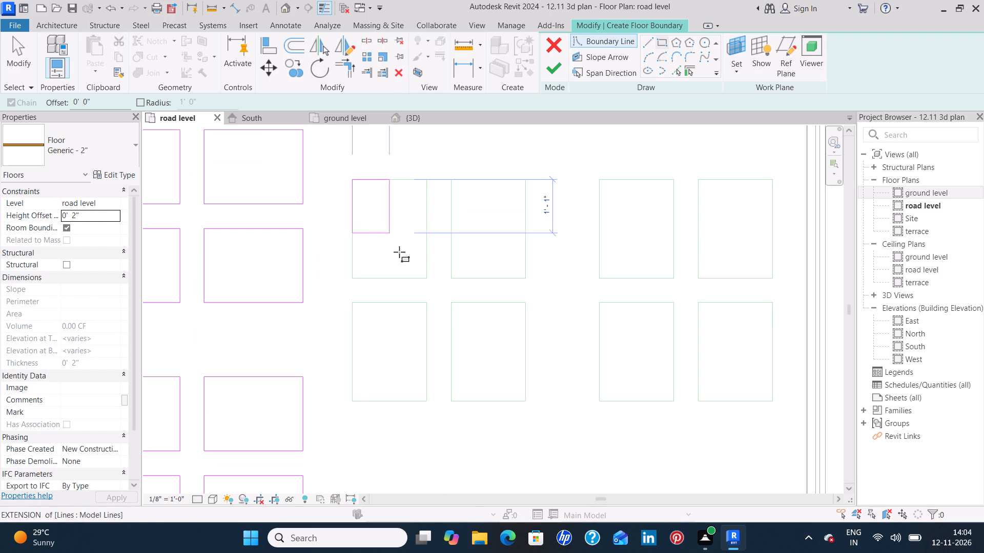
{"action": "left_click", "coordinate": [425, 279]}
{"action": "left_click", "coordinate": [453, 181]}
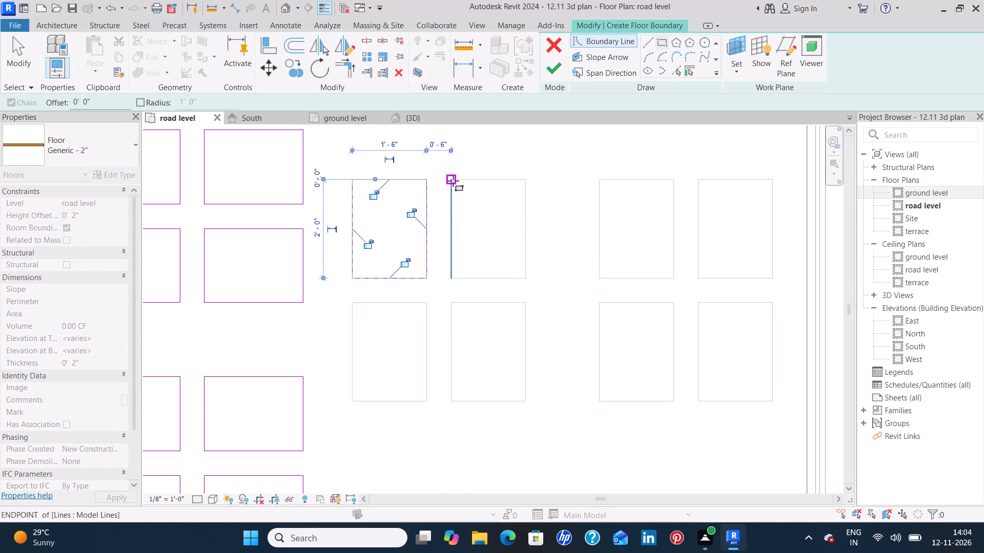
{"action": "left_click", "coordinate": [524, 280]}
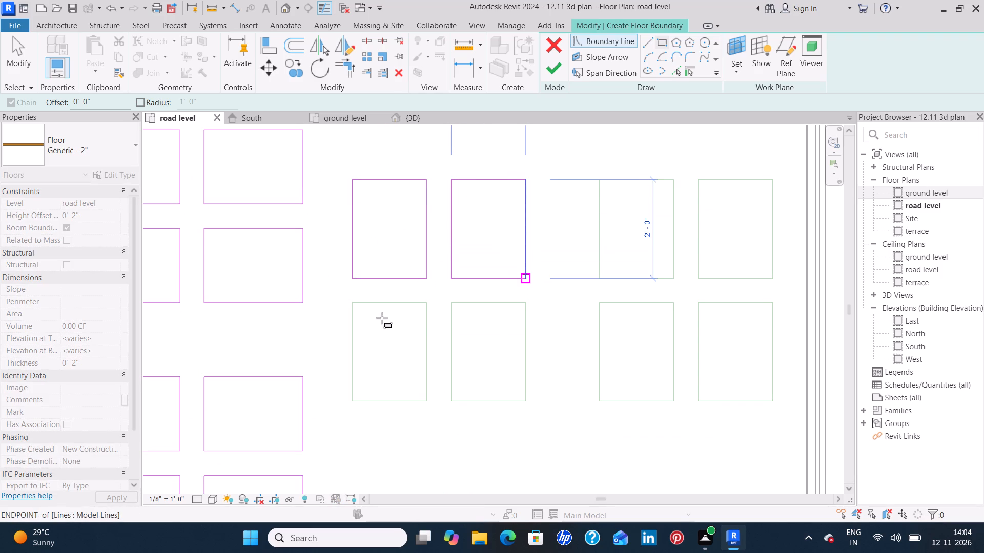
{"action": "left_click_drag", "start_coordinate": [350, 304], "coordinate": [357, 312]}
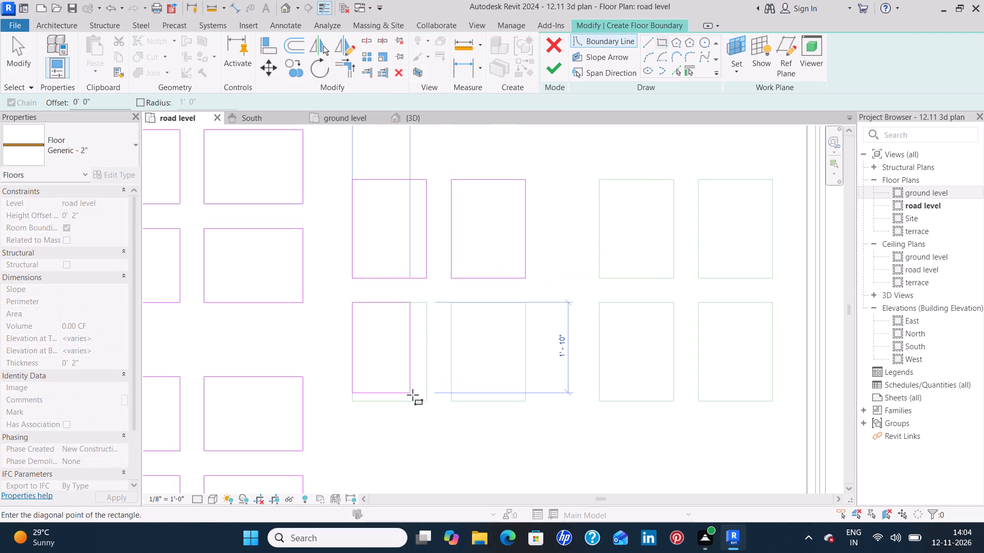
{"action": "left_click", "coordinate": [426, 399]}
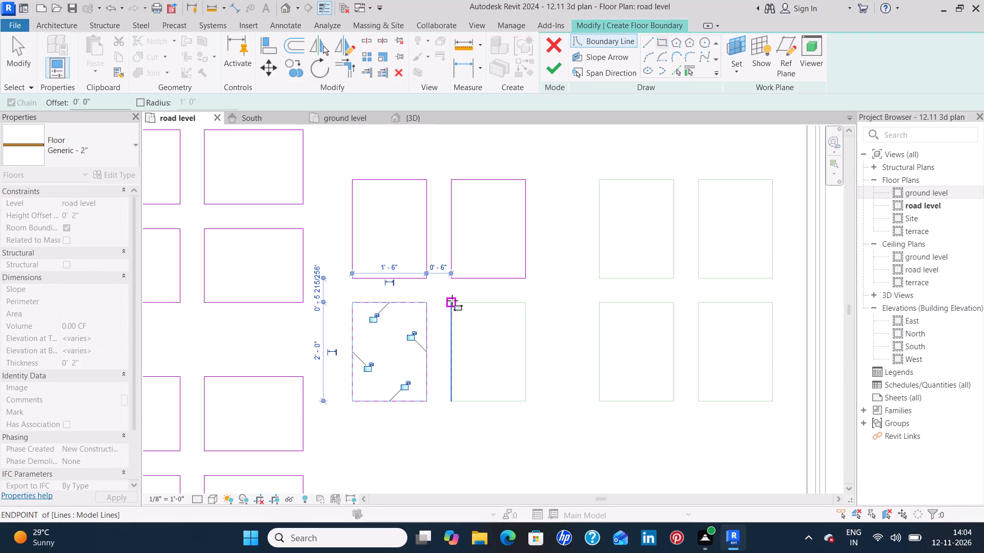
{"action": "left_click", "coordinate": [452, 301]}
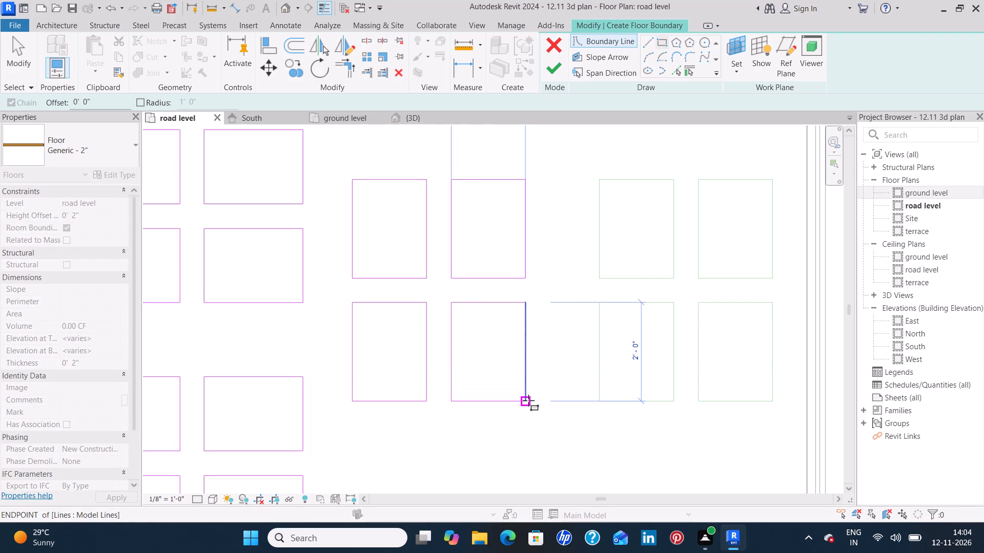
{"action": "left_click", "coordinate": [528, 400]}
Trace 1'-6" by 2'-0" rectangular floor boundaries over the four upright stones of the cluster nearest the sit-out.
{"action": "middle_click_drag", "start_coordinate": [625, 299], "coordinate": [448, 312]}
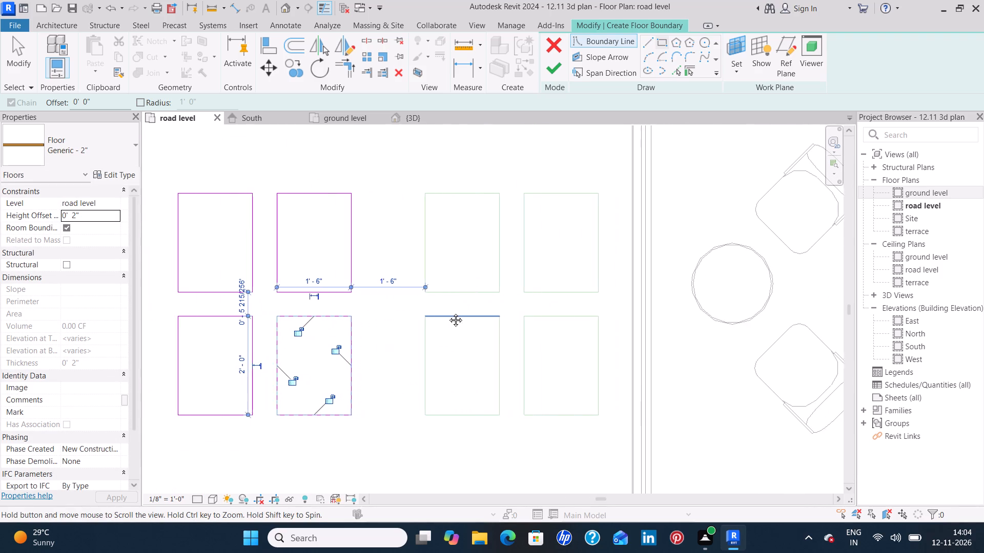
{"action": "middle_click_drag", "start_coordinate": [448, 312], "coordinate": [446, 312]}
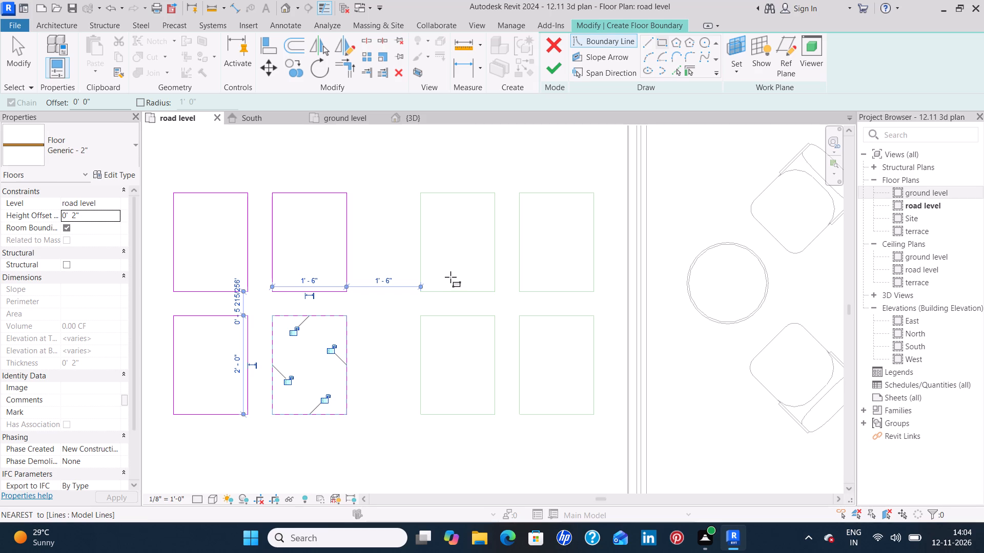
{"action": "left_click", "coordinate": [419, 192]}
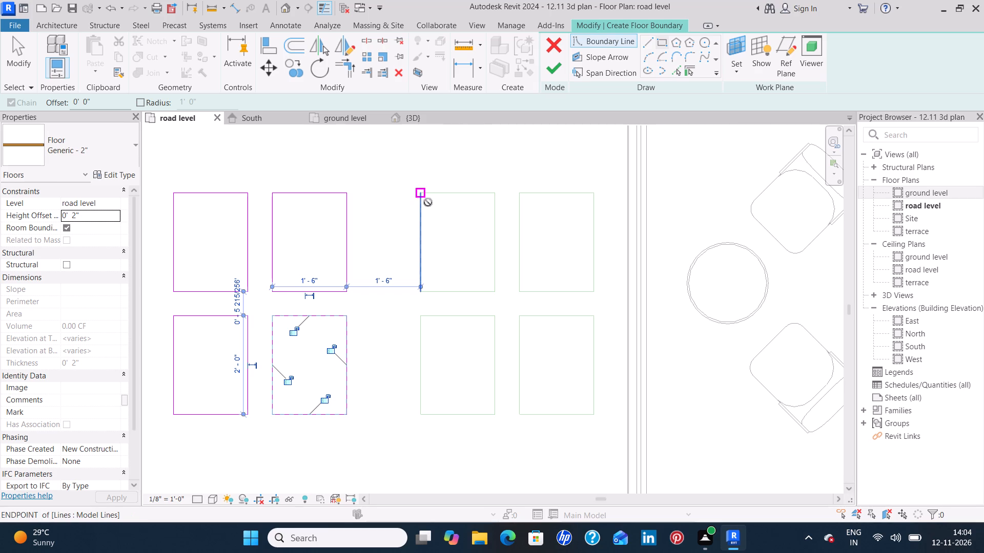
{"action": "left_click", "coordinate": [493, 291]}
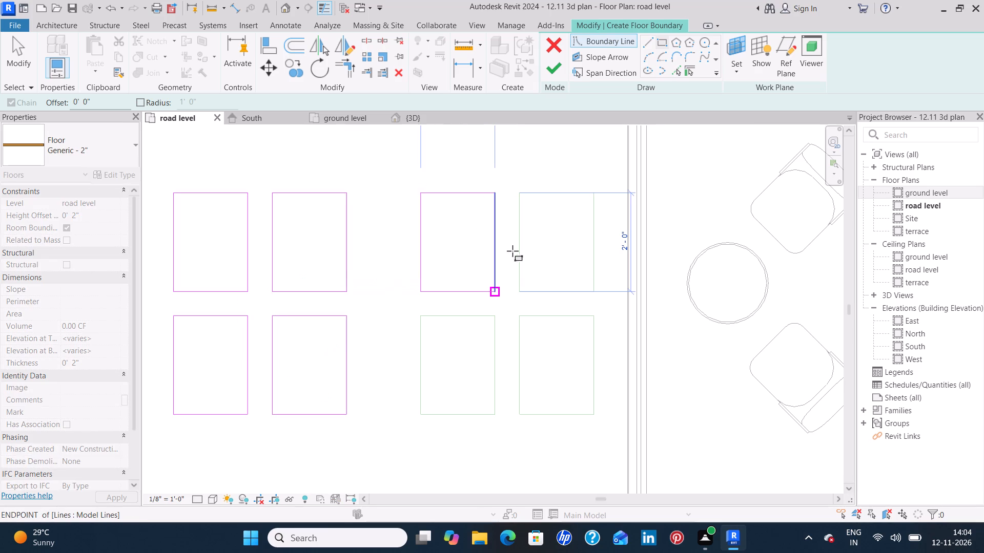
{"action": "left_click", "coordinate": [523, 195]}
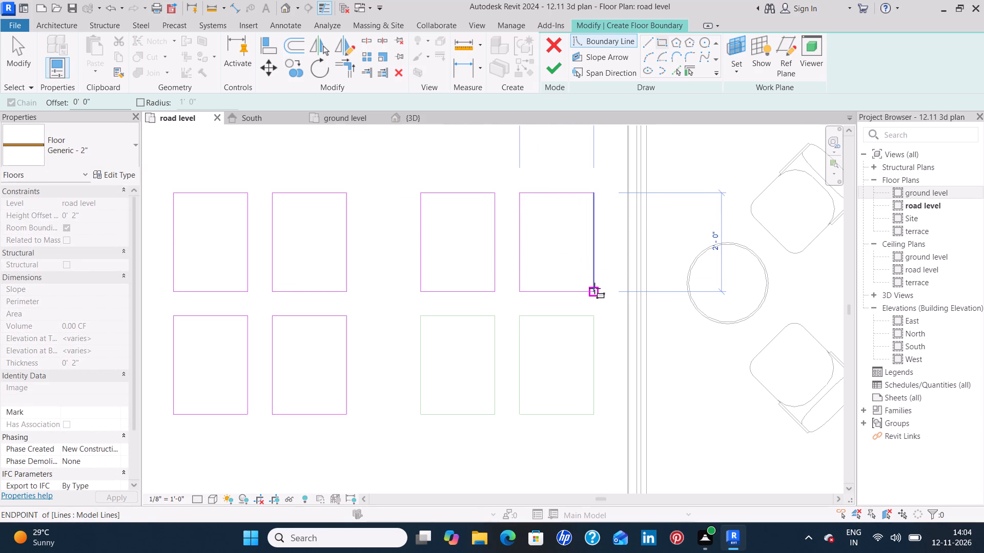
{"action": "left_click", "coordinate": [594, 288]}
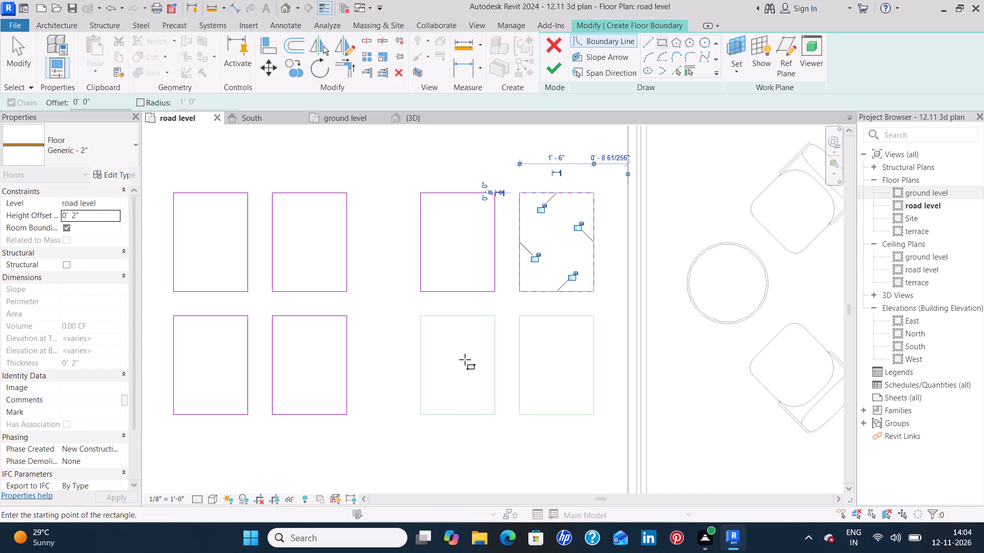
{"action": "left_click", "coordinate": [417, 315]}
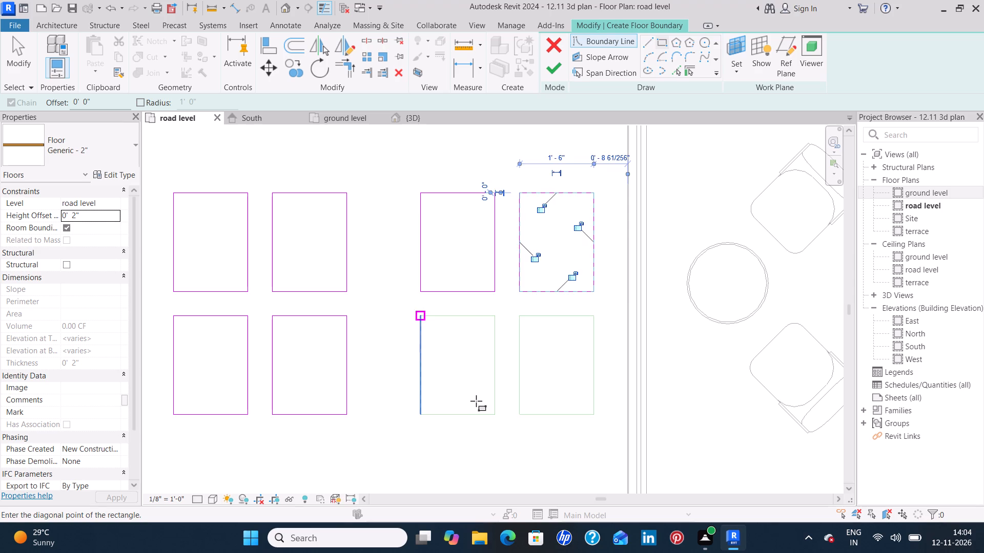
{"action": "left_click", "coordinate": [494, 413]}
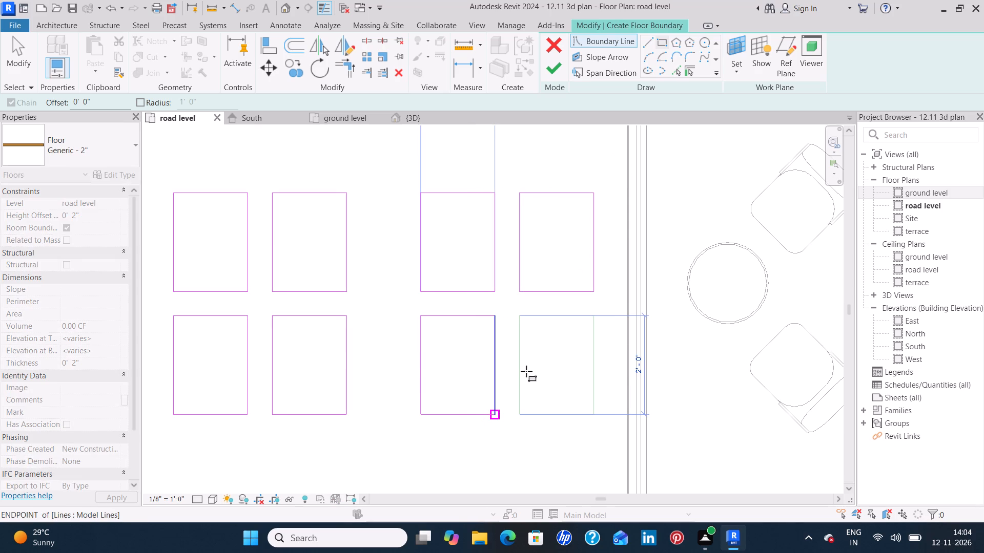
{"action": "left_click", "coordinate": [519, 316]}
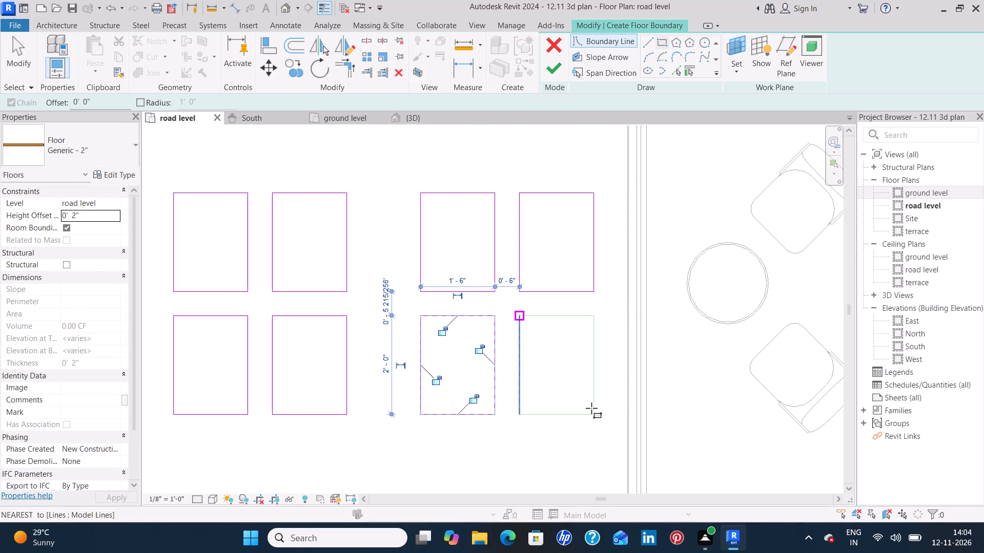
{"action": "left_click", "coordinate": [591, 414]}
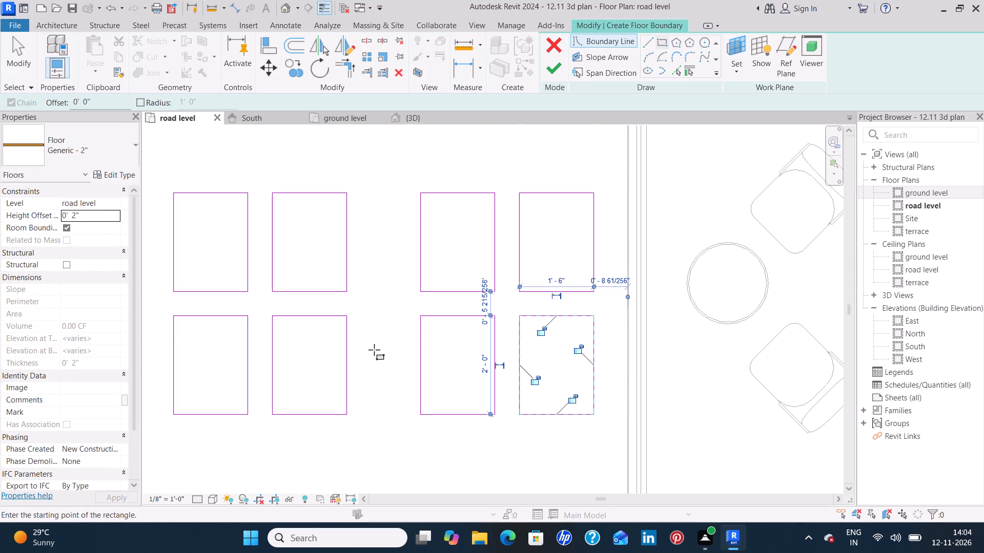
Finish the floor boundary sketch so all traced stepping stones form one Generic - 2" floor at road level.
{"action": "scroll", "coordinate": [375, 345], "scroll_direction": "down", "scroll_amount": 14}
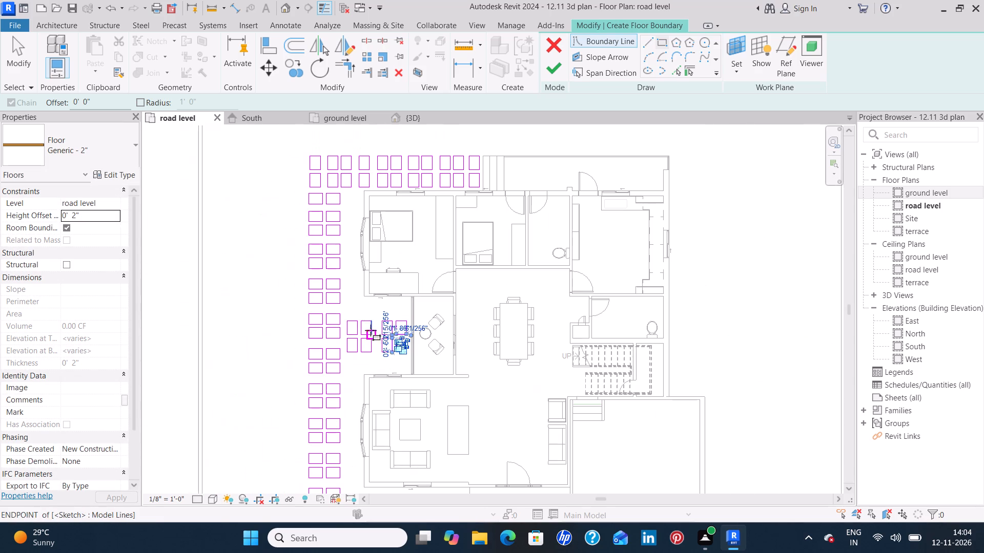
{"action": "middle_click_drag", "start_coordinate": [380, 361], "coordinate": [389, 266]}
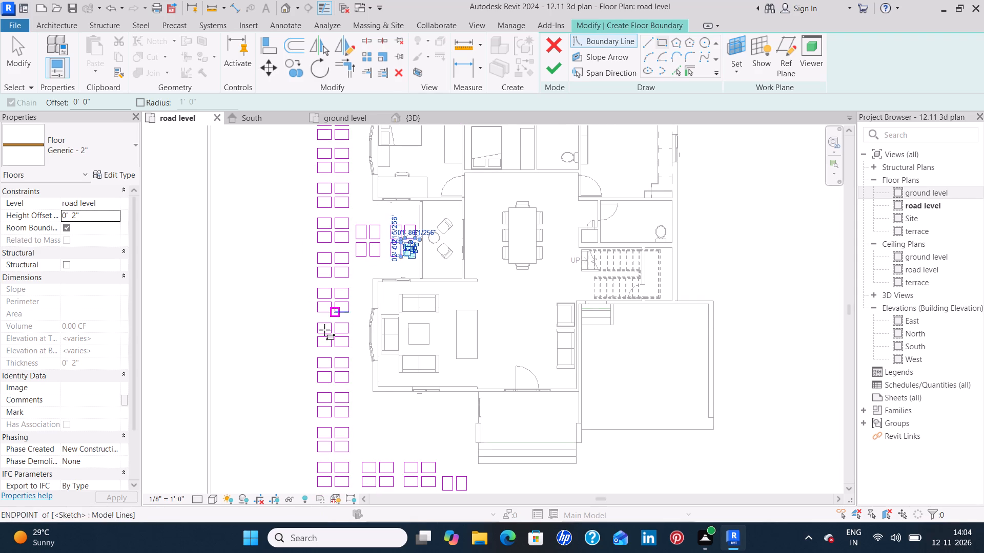
{"action": "middle_click_drag", "start_coordinate": [376, 416], "coordinate": [369, 322]}
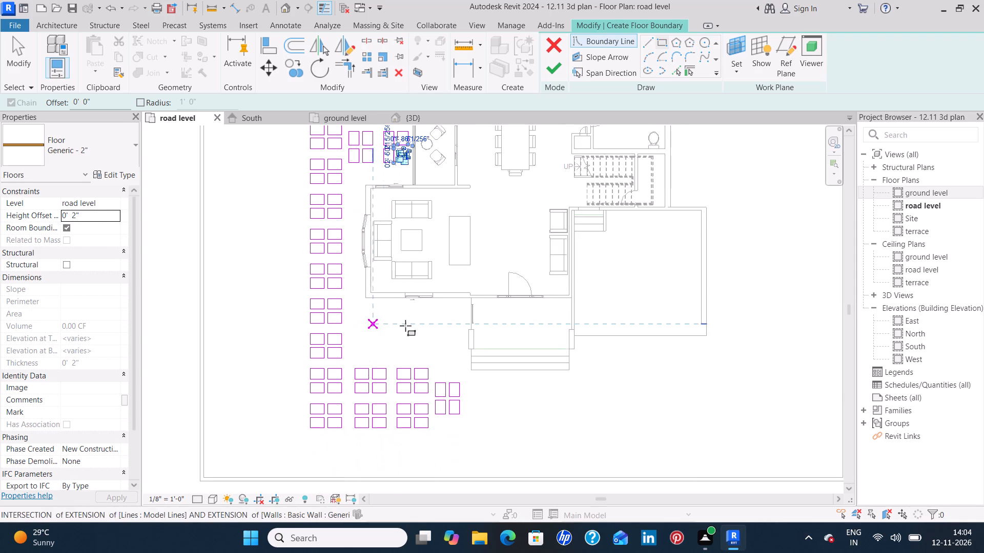
{"action": "left_click", "coordinate": [559, 68]}
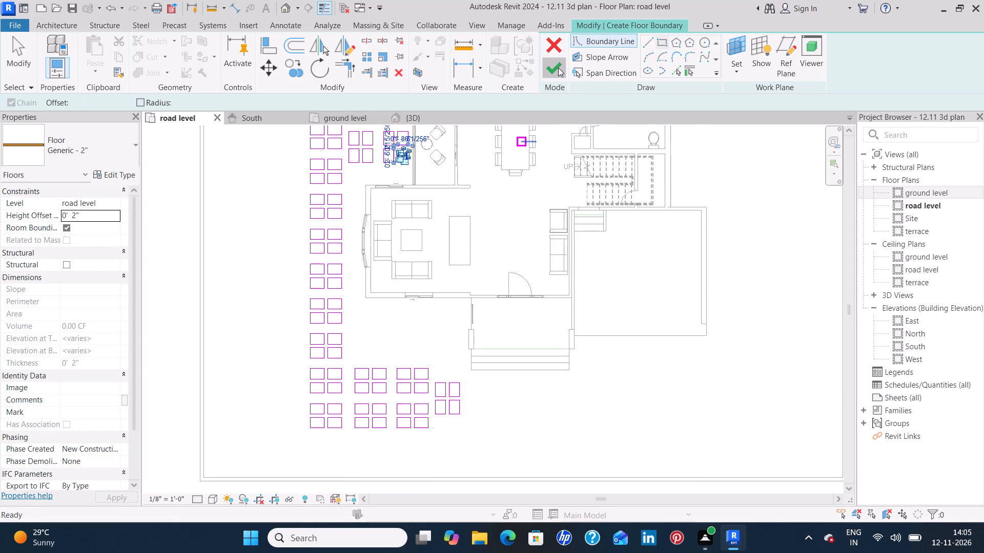
{"action": "left_click", "coordinate": [251, 286]}
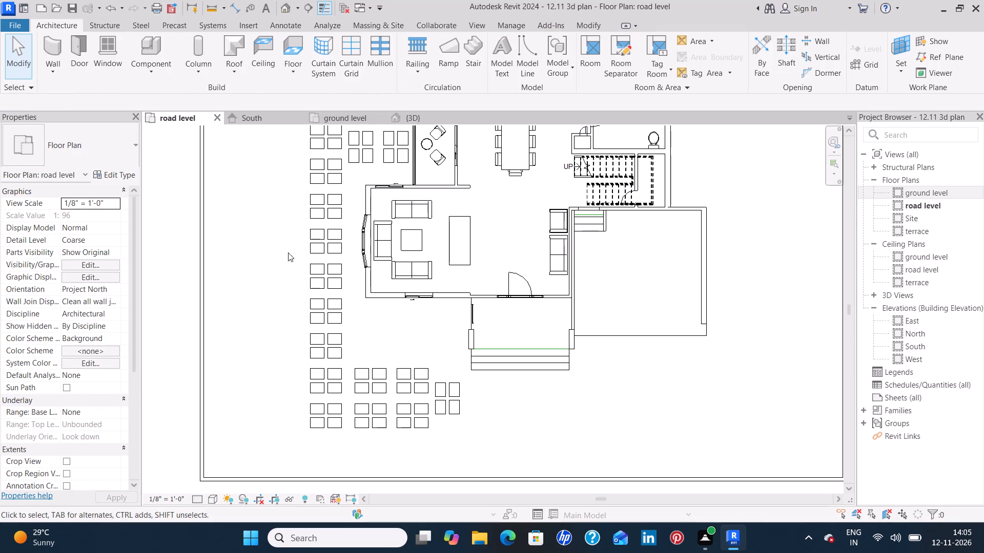
Set the structure layer material of the paving's Generic - 2" floor type to Tile, Mosaic, Gray.
{"action": "left_click", "coordinate": [326, 216]}
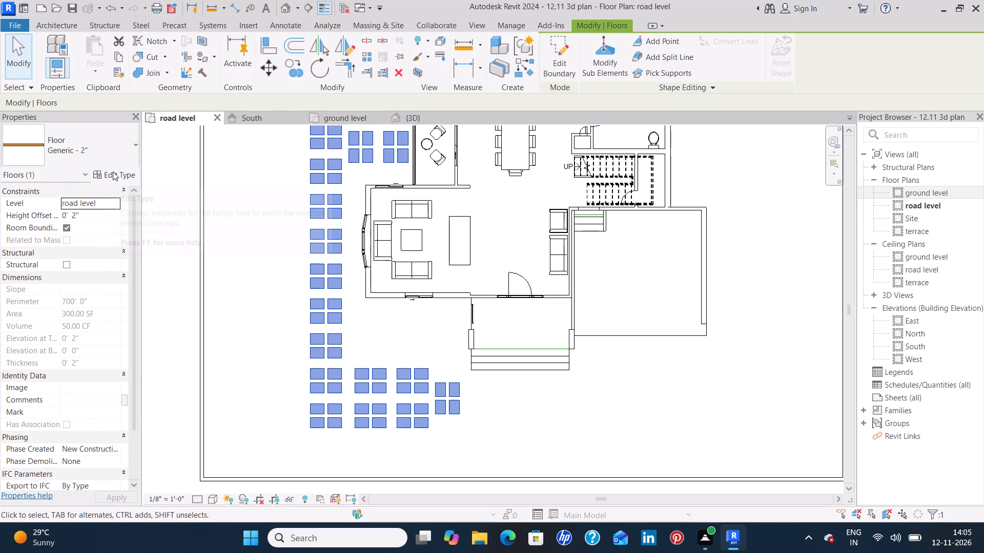
{"action": "left_click", "coordinate": [113, 172]}
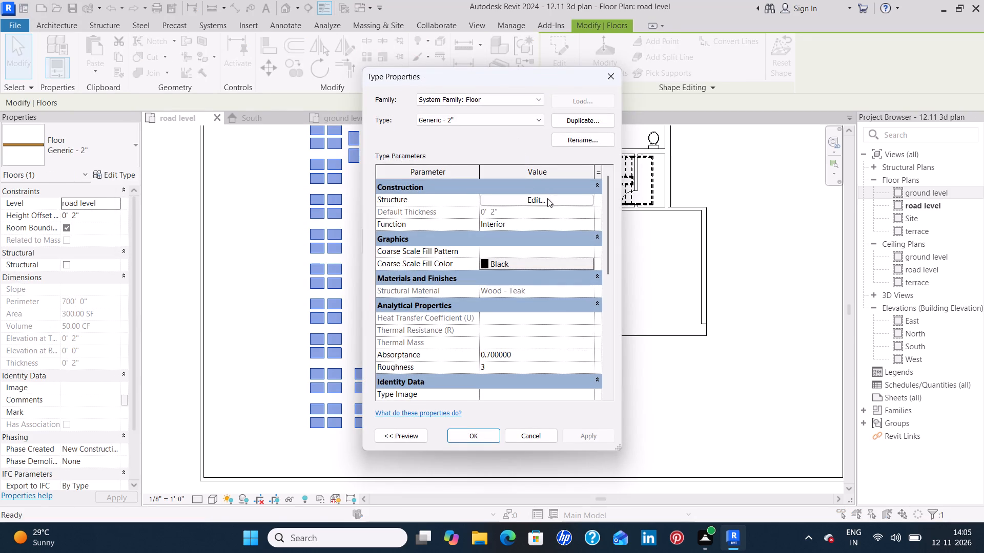
{"action": "left_click", "coordinate": [547, 198]}
{"action": "left_click", "coordinate": [464, 208]}
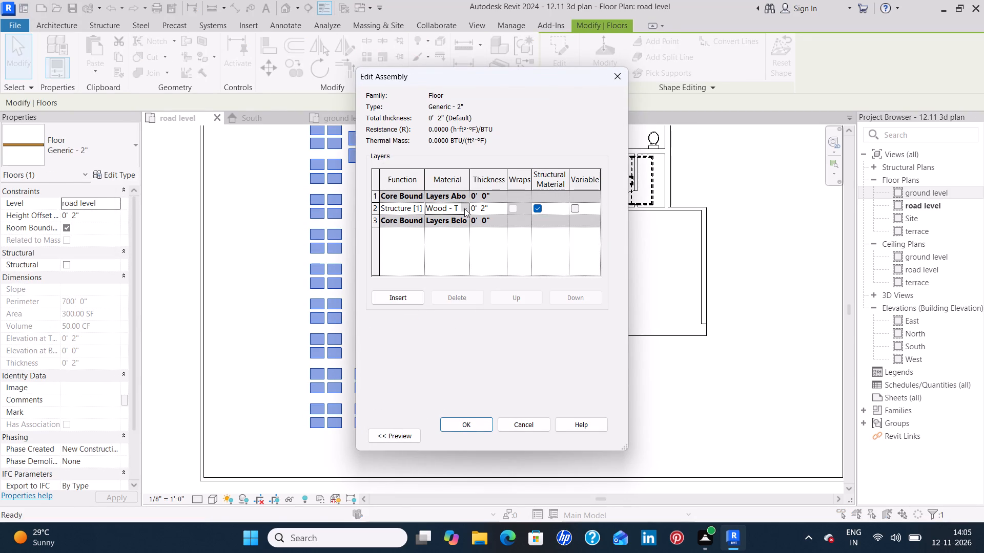
{"action": "scroll", "coordinate": [408, 282], "scroll_direction": "down", "scroll_amount": 2}
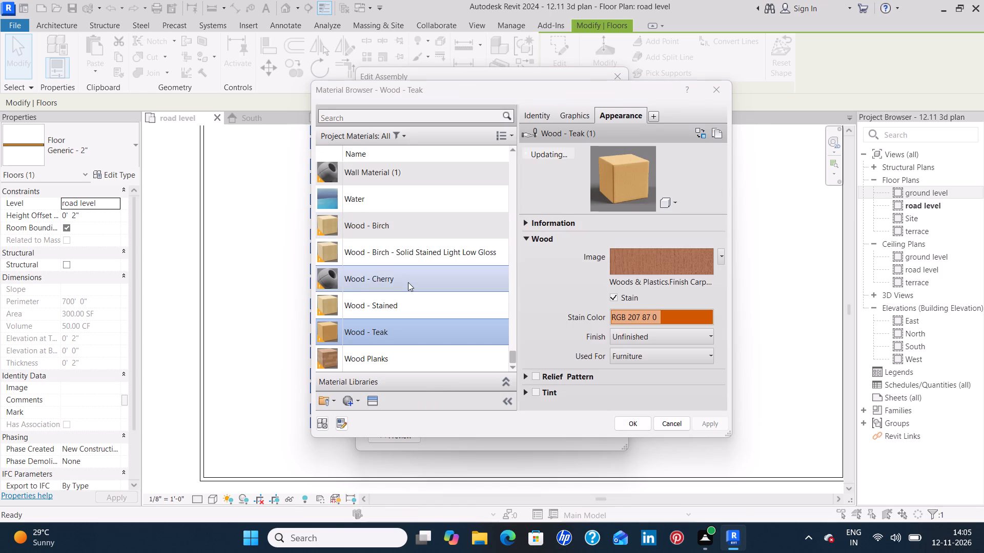
{"action": "scroll", "coordinate": [408, 282], "scroll_direction": "up", "scroll_amount": 3}
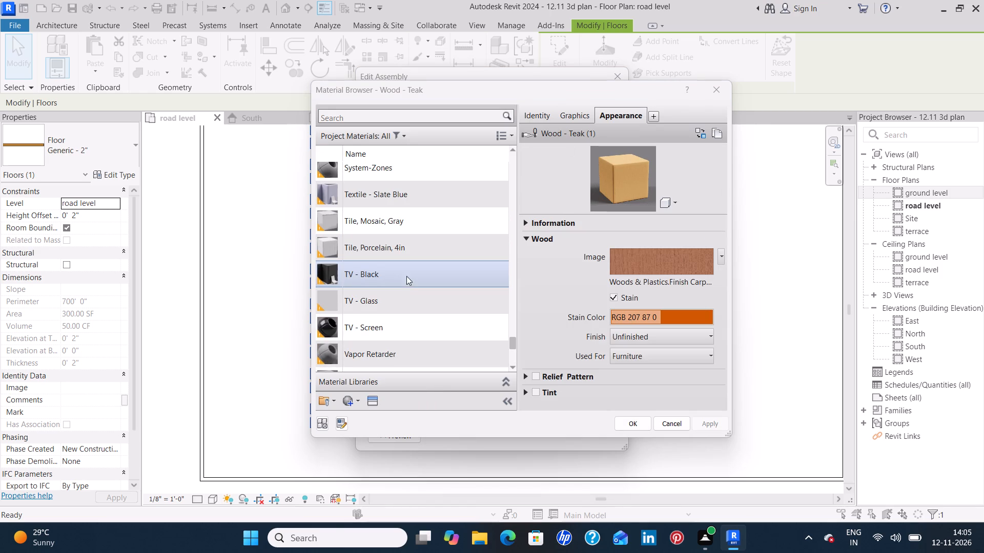
{"action": "left_click", "coordinate": [403, 248]}
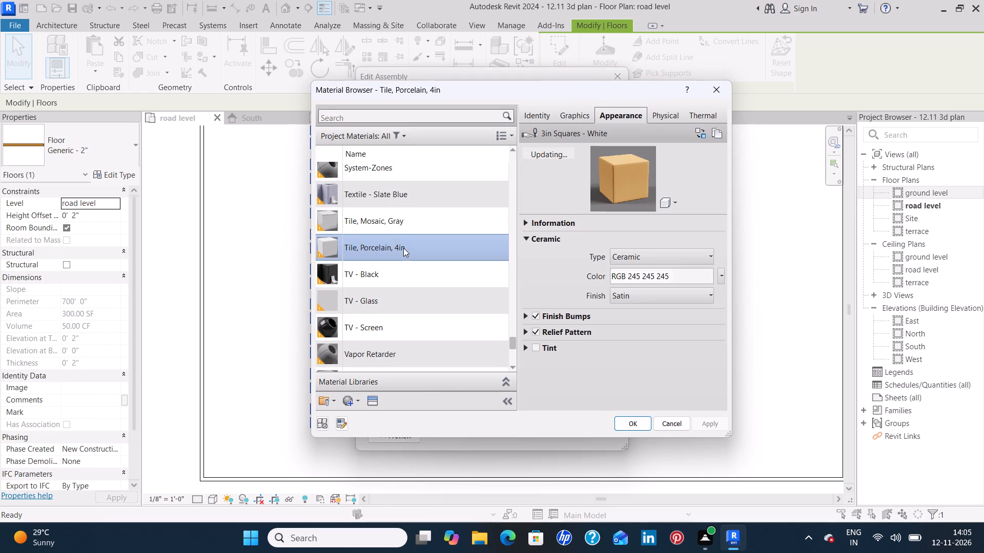
{"action": "left_click", "coordinate": [420, 197]}
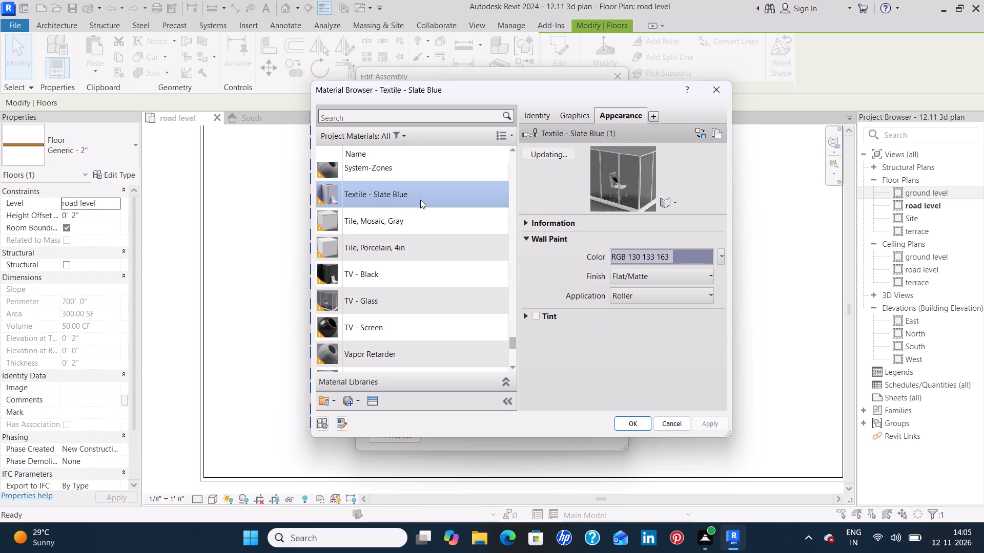
{"action": "left_click", "coordinate": [420, 218]}
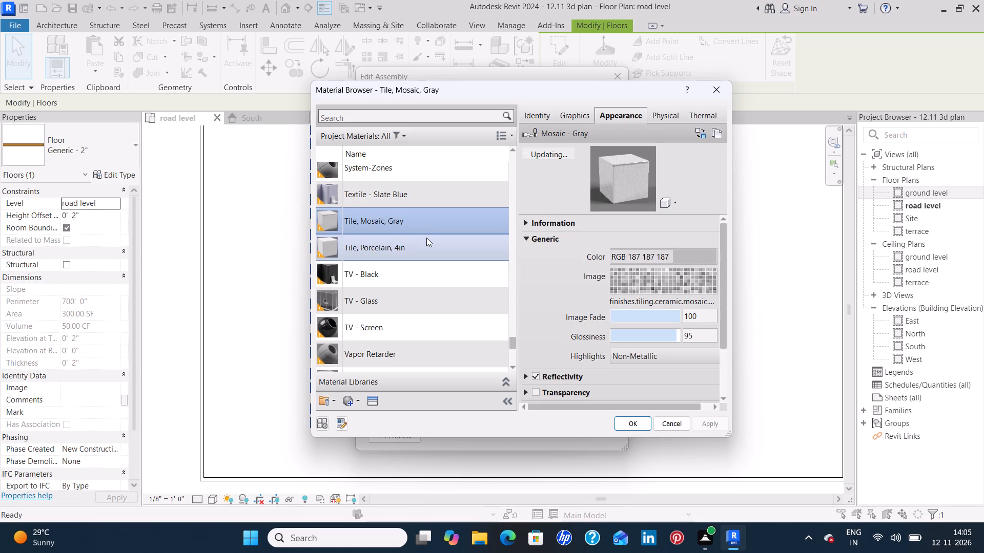
{"action": "left_click", "coordinate": [426, 239]}
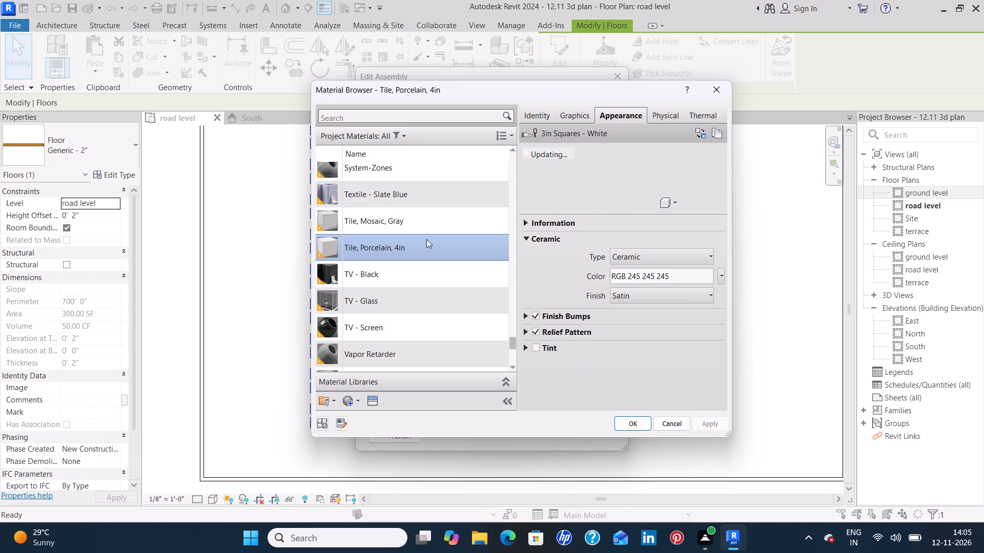
{"action": "left_click", "coordinate": [426, 227]}
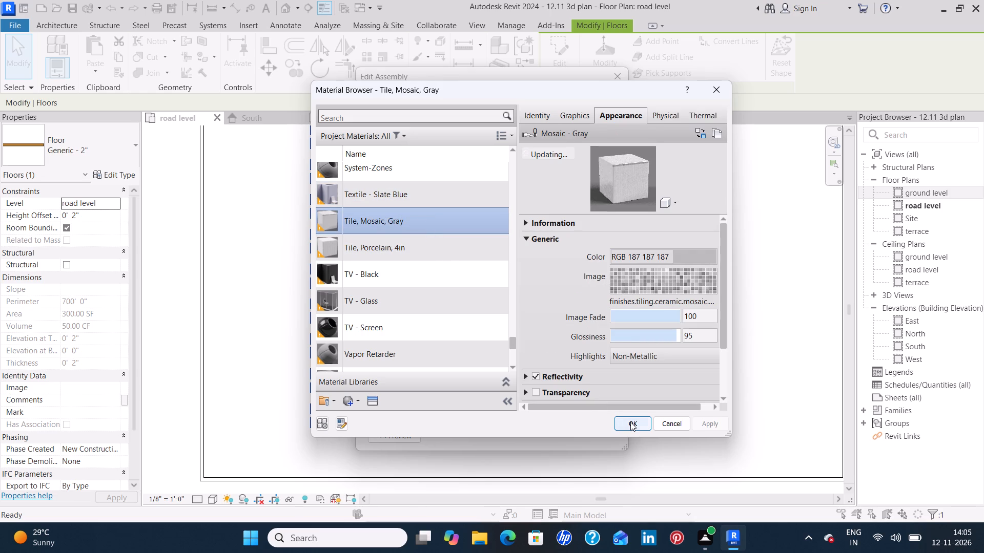
{"action": "left_click", "coordinate": [630, 422]}
{"action": "left_click", "coordinate": [457, 426]}
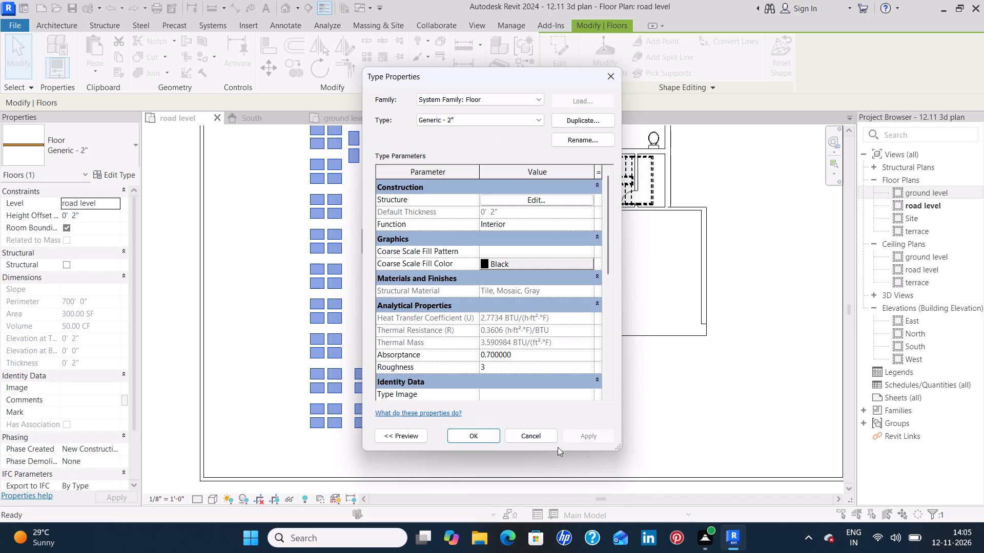
{"action": "left_click", "coordinate": [578, 439]}
{"action": "left_click", "coordinate": [468, 433]}
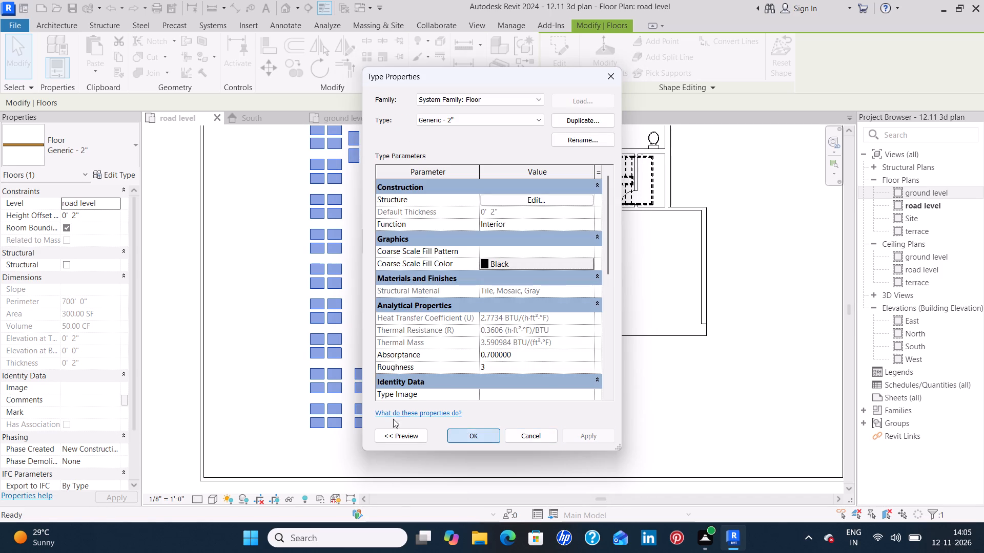
{"action": "left_click", "coordinate": [266, 388]}
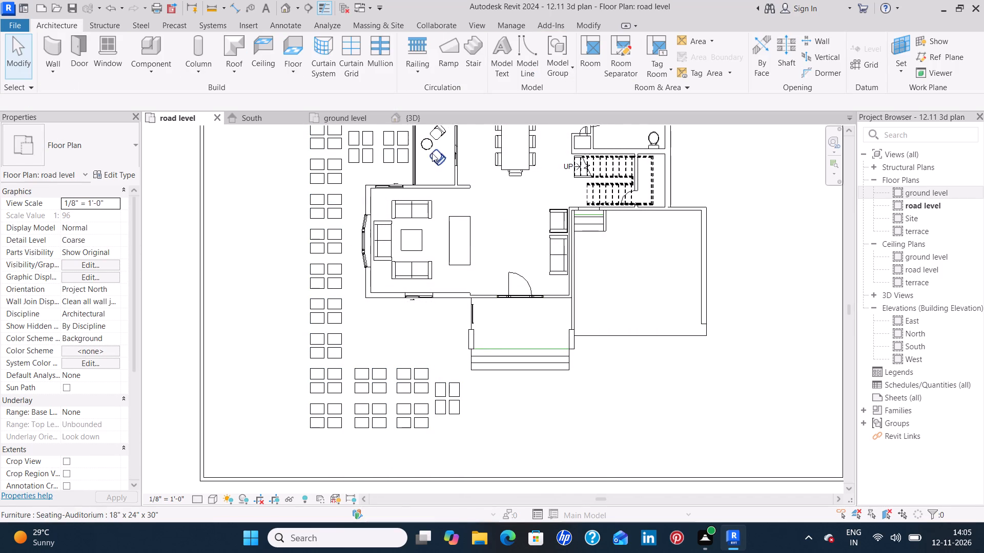
Examine the stepping-stone paving around the house and inside the boundary wall in the 3D view.
{"action": "left_click", "coordinate": [435, 121]}
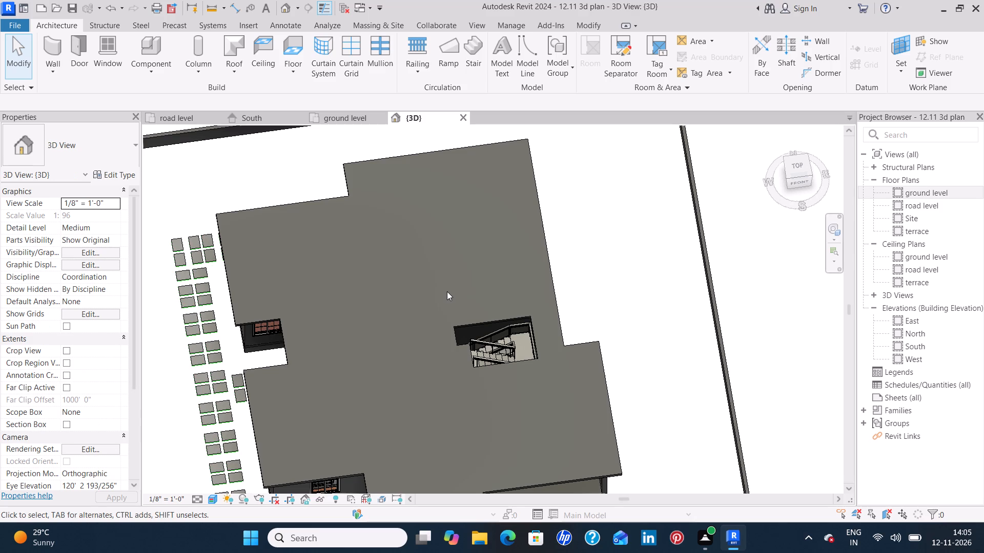
{"action": "scroll", "coordinate": [446, 292], "scroll_direction": "down", "scroll_amount": 4}
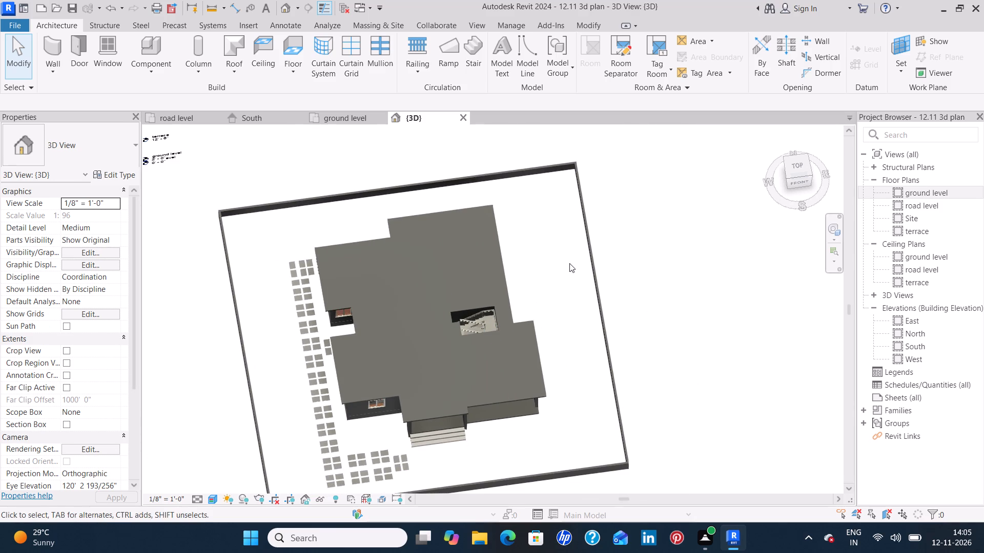
{"action": "middle_click_drag", "start_coordinate": [570, 263], "coordinate": [603, 373]}
{"action": "middle_click_drag", "start_coordinate": [520, 234], "coordinate": [540, 284], "text": "shift"}
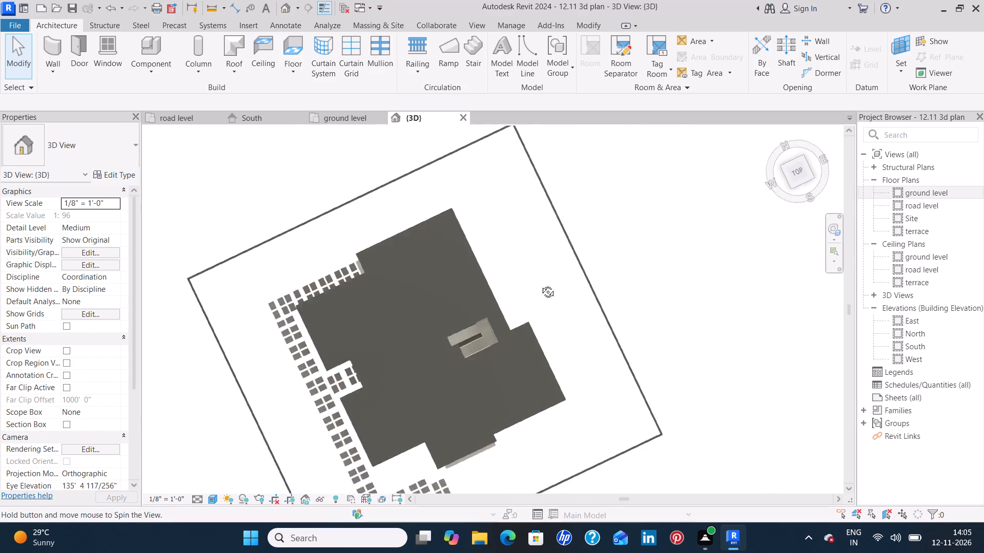
{"action": "middle_click_drag", "start_coordinate": [540, 284], "coordinate": [551, 317], "text": "shift"}
{"action": "middle_click_drag", "start_coordinate": [548, 308], "coordinate": [543, 244]}
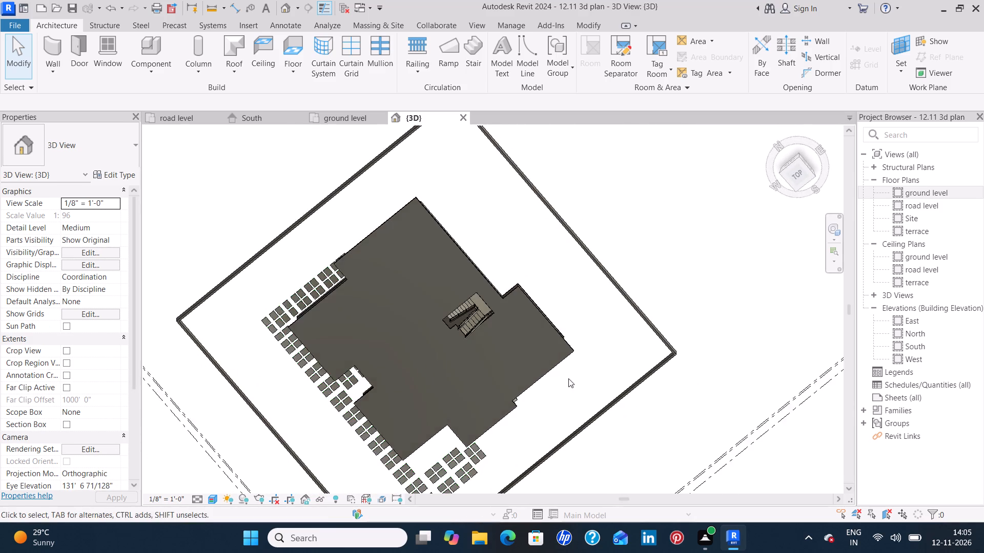
{"action": "middle_click_drag", "start_coordinate": [568, 378], "coordinate": [523, 222], "text": "shift"}
{"action": "middle_click_drag", "start_coordinate": [491, 409], "coordinate": [459, 301], "text": "shift"}
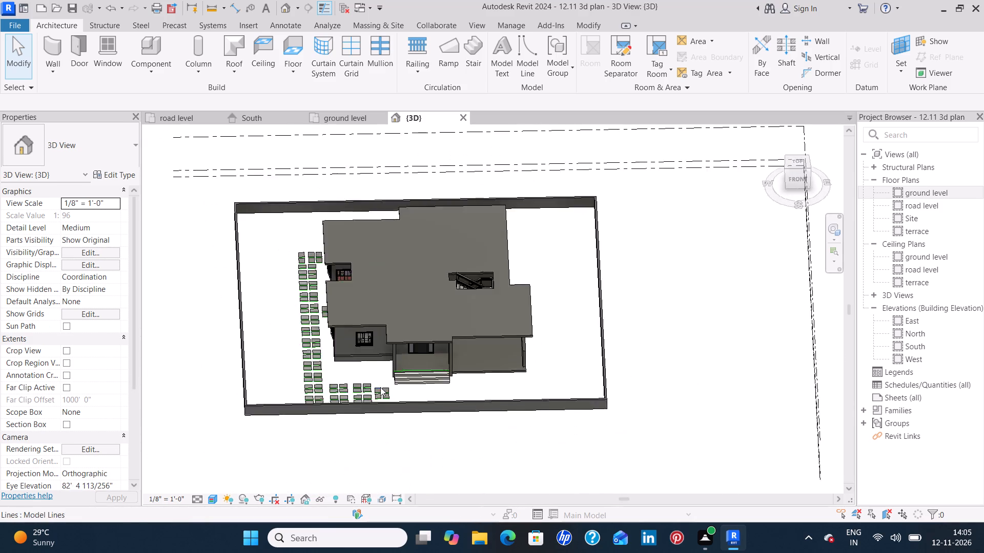
{"action": "scroll", "coordinate": [380, 387], "scroll_direction": "up", "scroll_amount": 8}
{"action": "middle_click_drag", "start_coordinate": [401, 418], "coordinate": [384, 360], "text": "shift"}
{"action": "scroll", "coordinate": [385, 364], "scroll_direction": "up", "scroll_amount": 1, "text": "shift"}
{"action": "middle_click_drag", "start_coordinate": [384, 360], "coordinate": [384, 361], "text": "shift"}
{"action": "middle_click_drag", "start_coordinate": [552, 329], "coordinate": [405, 378], "text": "shift"}
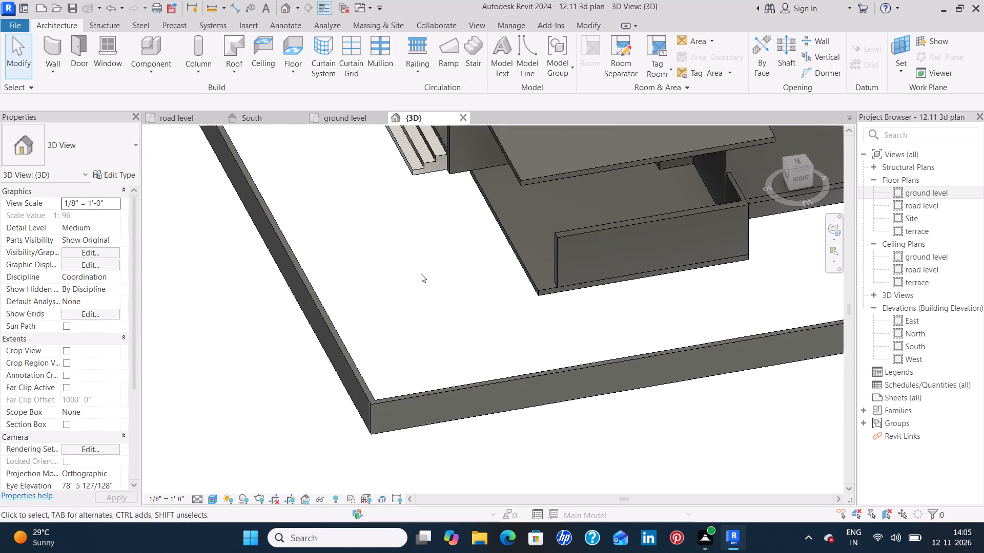
{"action": "middle_click_drag", "start_coordinate": [421, 273], "coordinate": [498, 463]}
{"action": "middle_click_drag", "start_coordinate": [350, 280], "coordinate": [397, 383]}
{"action": "scroll", "coordinate": [411, 378], "scroll_direction": "up", "scroll_amount": 3}
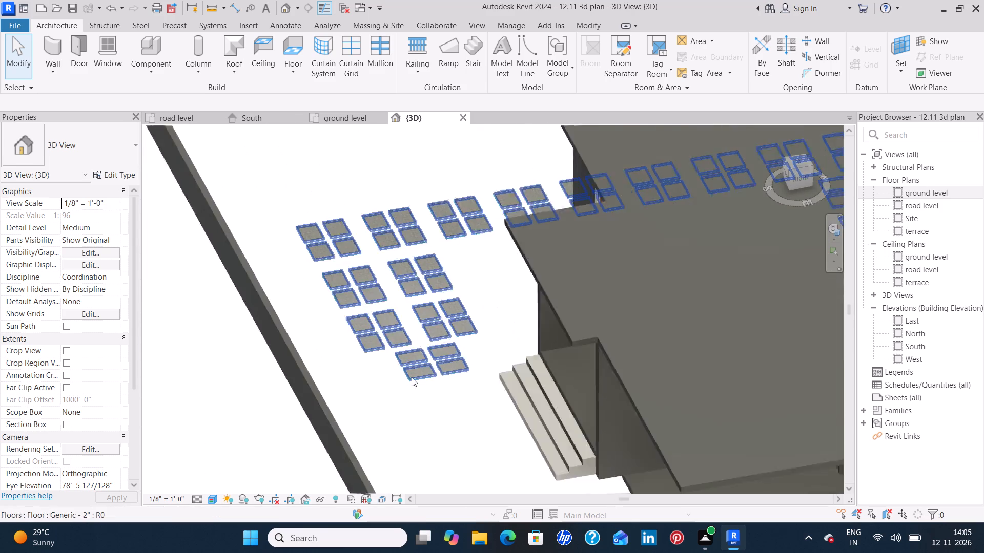
Examine the stepping-stone paving beside the entrance steps and the front of the house in the 3D view.
{"action": "scroll", "coordinate": [412, 377], "scroll_direction": "up", "scroll_amount": 5}
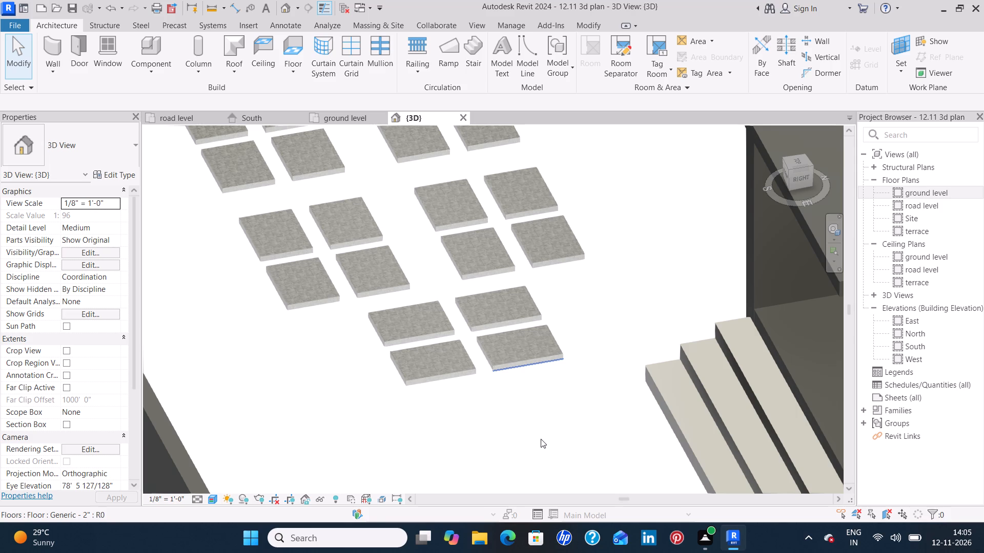
{"action": "scroll", "coordinate": [540, 435], "scroll_direction": "down", "scroll_amount": 4}
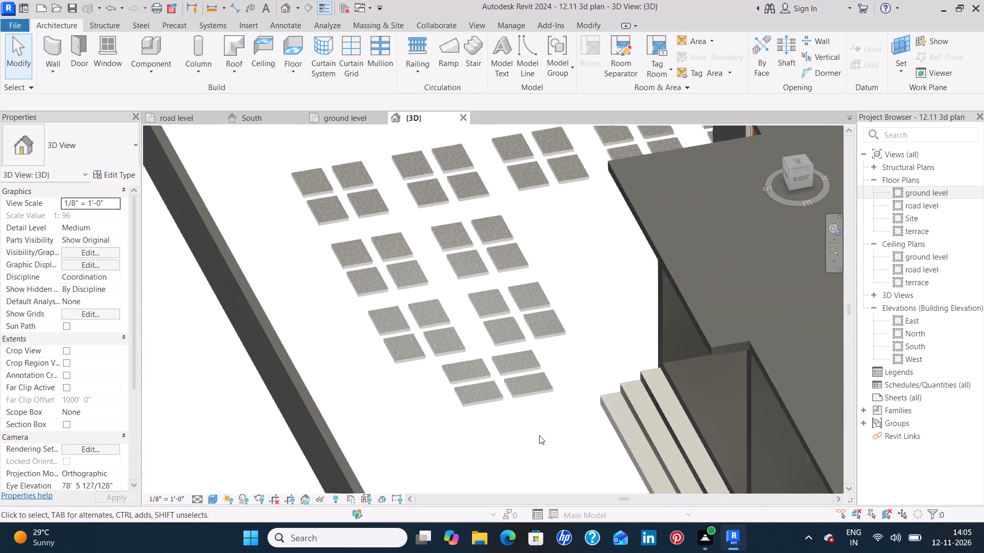
{"action": "middle_click_drag", "start_coordinate": [539, 435], "coordinate": [580, 438], "text": "shift"}
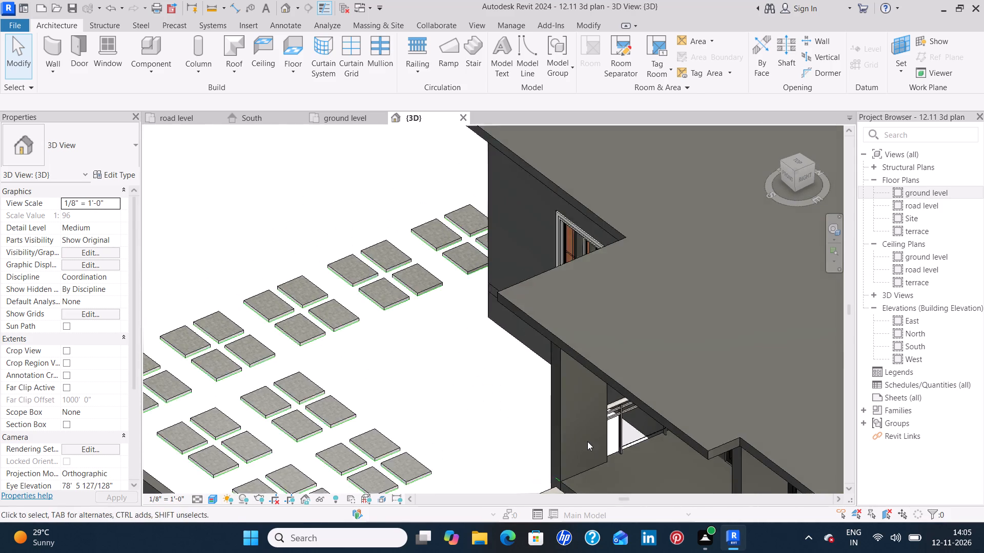
{"action": "middle_click_drag", "start_coordinate": [587, 438], "coordinate": [588, 299]}
{"action": "middle_click_drag", "start_coordinate": [526, 424], "coordinate": [594, 462], "text": "shift"}
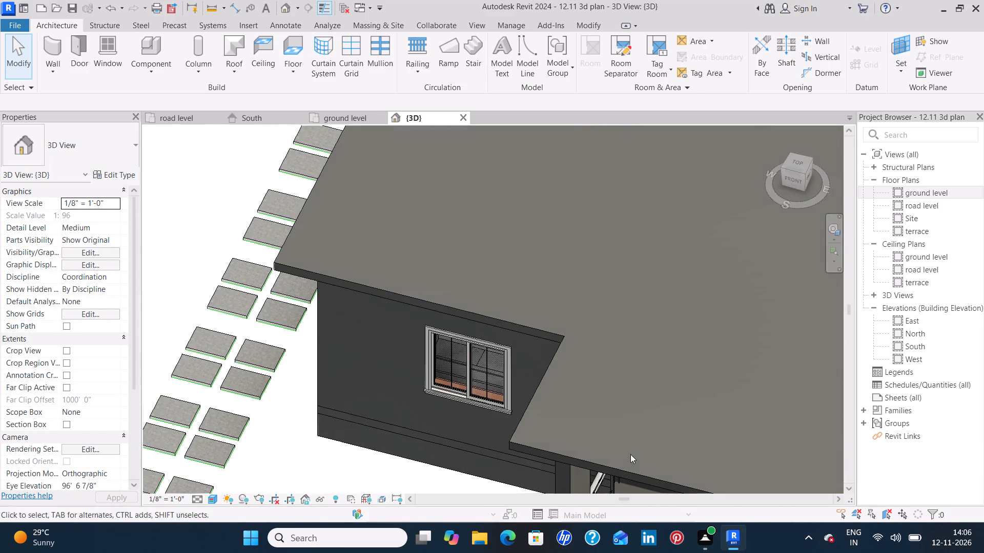
{"action": "middle_click_drag", "start_coordinate": [630, 452], "coordinate": [626, 331]}
In the ground level plan, examine the 12.11.jpg reference image at the outer wall of Bath Rm.1.
{"action": "left_click", "coordinate": [326, 114]}
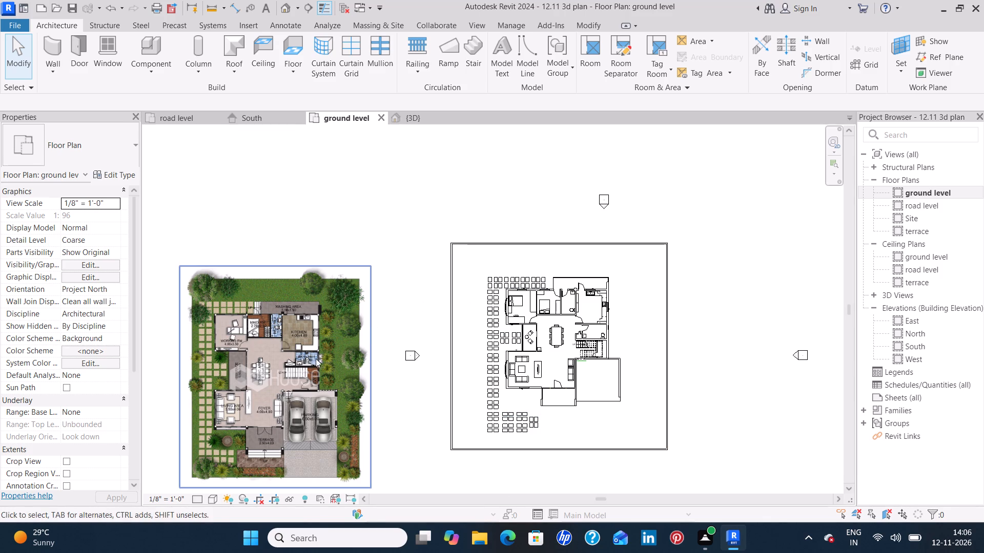
{"action": "scroll", "coordinate": [278, 346], "scroll_direction": "up", "scroll_amount": 4}
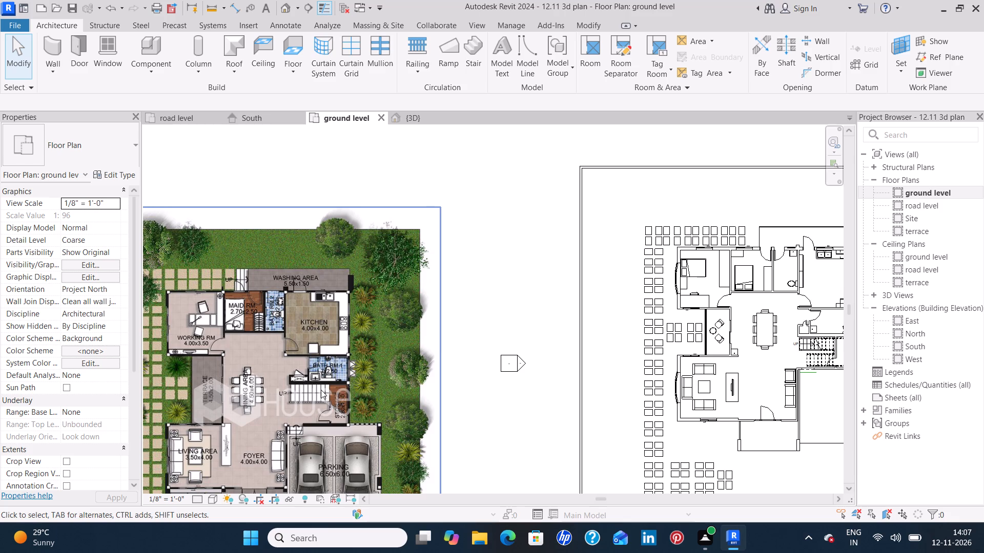
{"action": "middle_click_drag", "start_coordinate": [421, 346], "coordinate": [435, 270]}
{"action": "scroll", "coordinate": [373, 289], "scroll_direction": "up", "scroll_amount": 4}
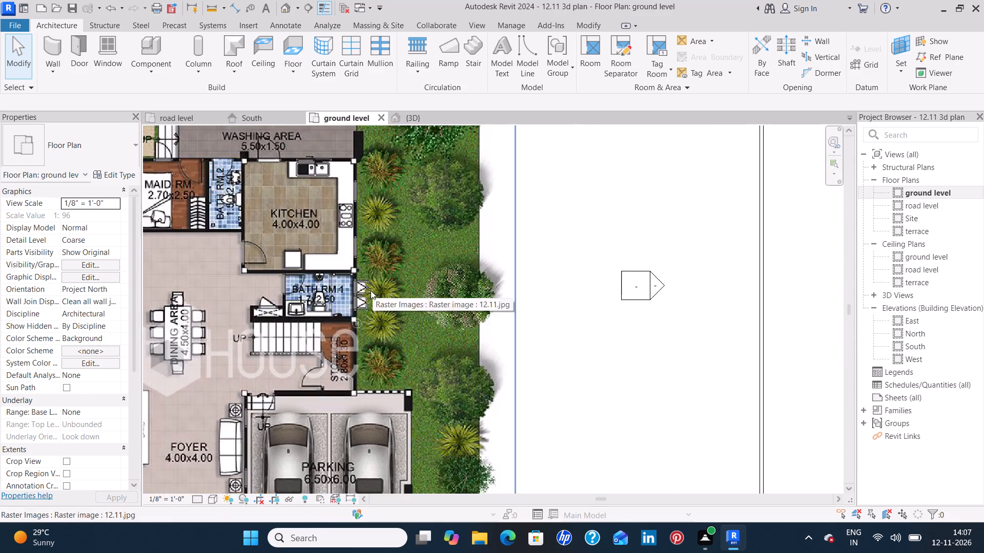
{"action": "scroll", "coordinate": [365, 302], "scroll_direction": "up", "scroll_amount": 4}
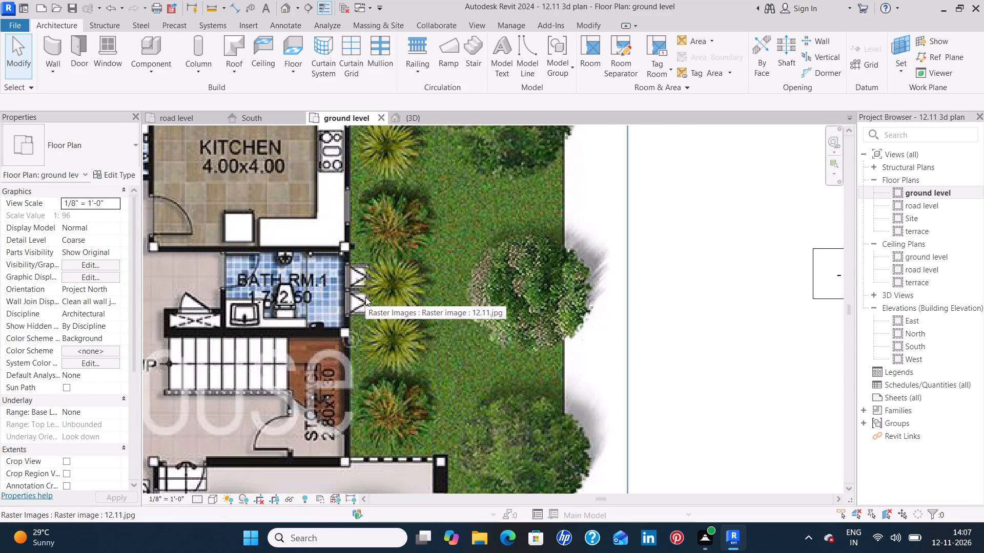
{"action": "scroll", "coordinate": [365, 297], "scroll_direction": "down", "scroll_amount": 9}
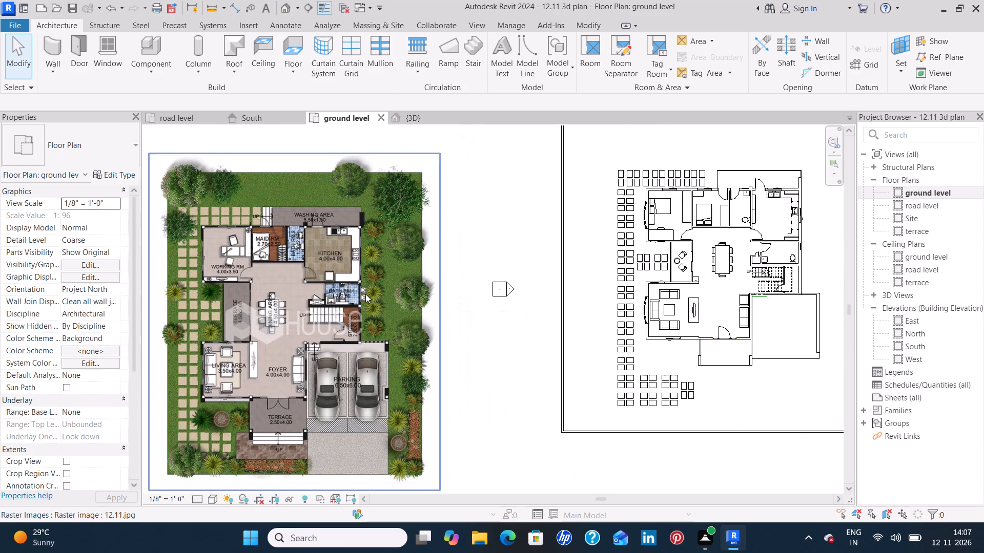
{"action": "scroll", "coordinate": [366, 293], "scroll_direction": "up", "scroll_amount": 9}
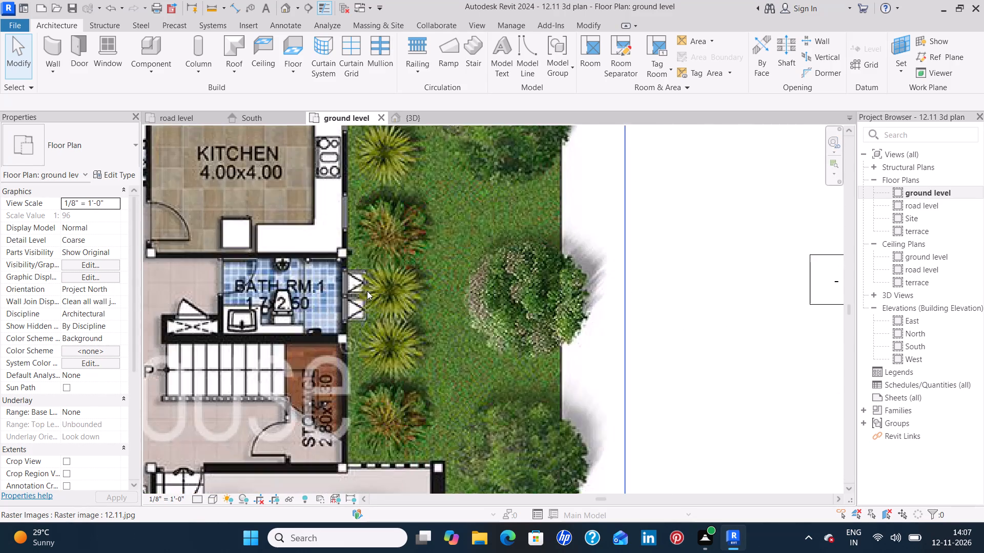
{"action": "scroll", "coordinate": [366, 290], "scroll_direction": "up", "scroll_amount": 5}
{"action": "scroll", "coordinate": [366, 290], "scroll_direction": "down", "scroll_amount": 13}
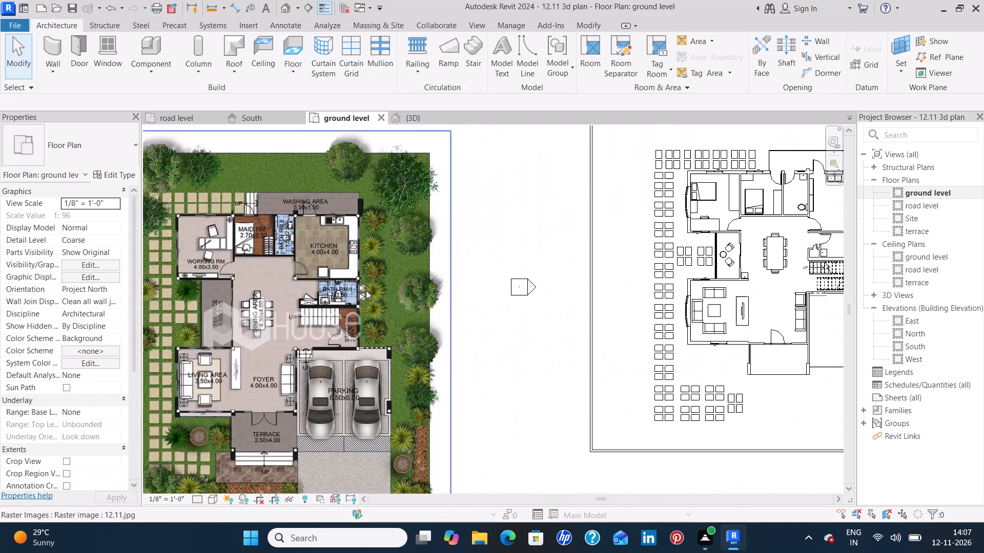
Draw Generic - 4.5" walls with 0 base offset up to level terrace, enclosing a shaft projecting about 2'-10" from the bathroom's outer wall.
{"action": "middle_click_drag", "start_coordinate": [763, 320], "coordinate": [628, 315]}
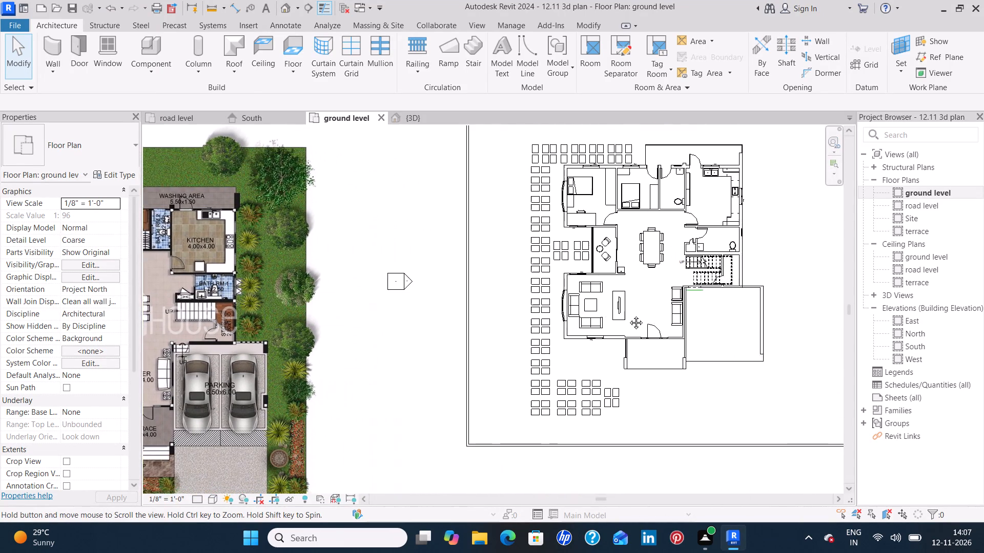
{"action": "middle_click_drag", "start_coordinate": [628, 315], "coordinate": [532, 319]}
{"action": "middle_click_drag", "start_coordinate": [682, 272], "coordinate": [655, 280]}
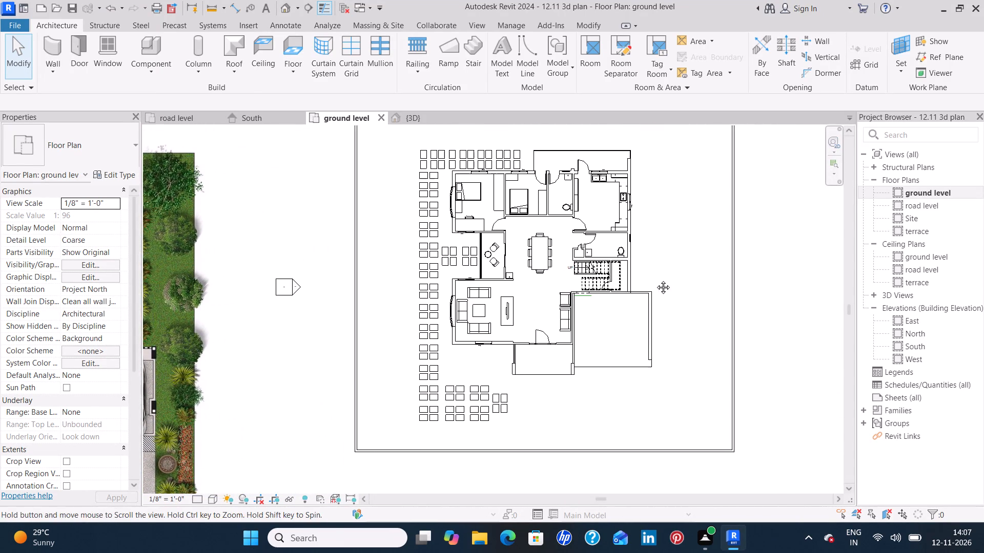
{"action": "middle_click_drag", "start_coordinate": [655, 280], "coordinate": [572, 293]}
{"action": "scroll", "coordinate": [546, 276], "scroll_direction": "up", "scroll_amount": 13}
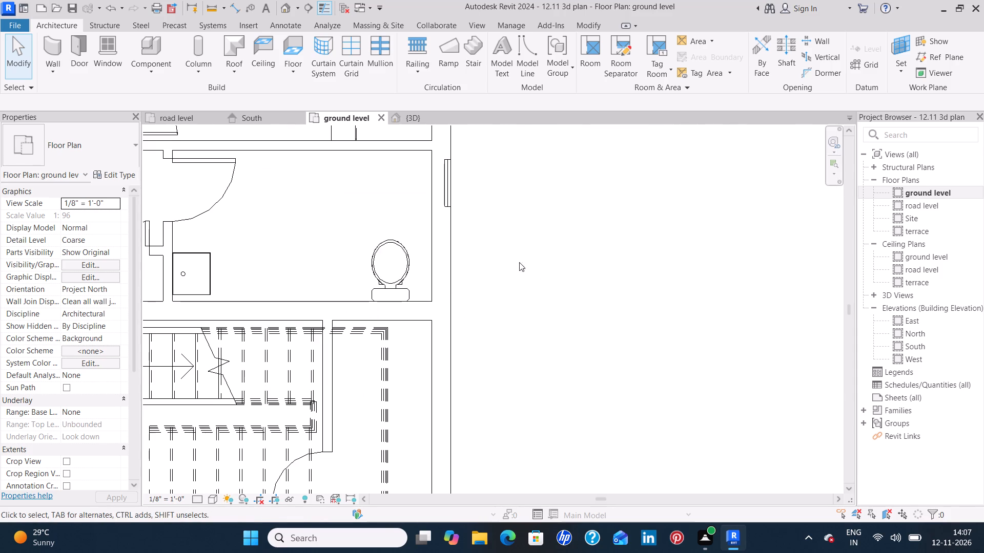
{"action": "middle_click_drag", "start_coordinate": [509, 247], "coordinate": [498, 291]}
{"action": "left_click", "coordinate": [54, 45]}
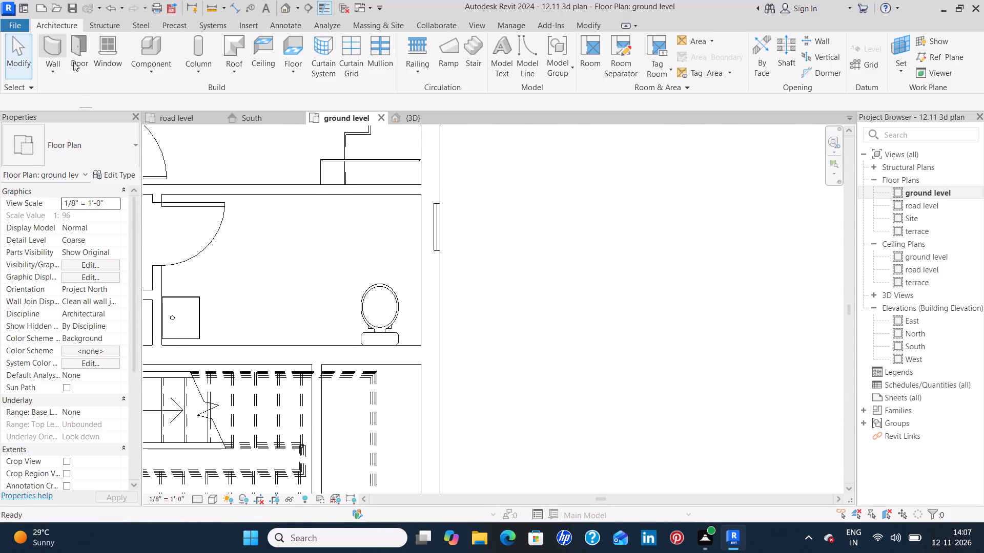
{"action": "left_click", "coordinate": [106, 145]}
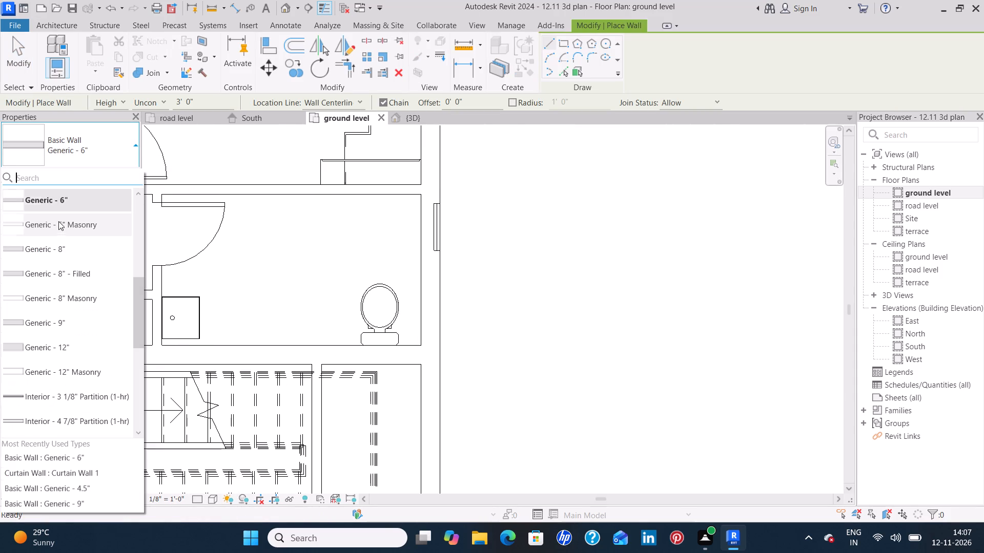
{"action": "scroll", "coordinate": [85, 227], "scroll_direction": "up", "scroll_amount": 1}
{"action": "left_click", "coordinate": [85, 227]}
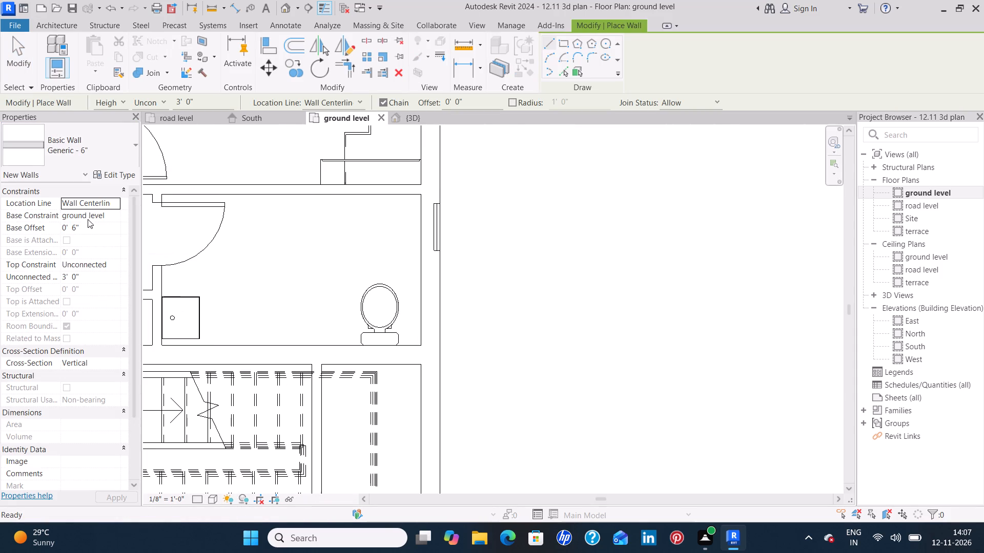
{"action": "left_click", "coordinate": [99, 158]}
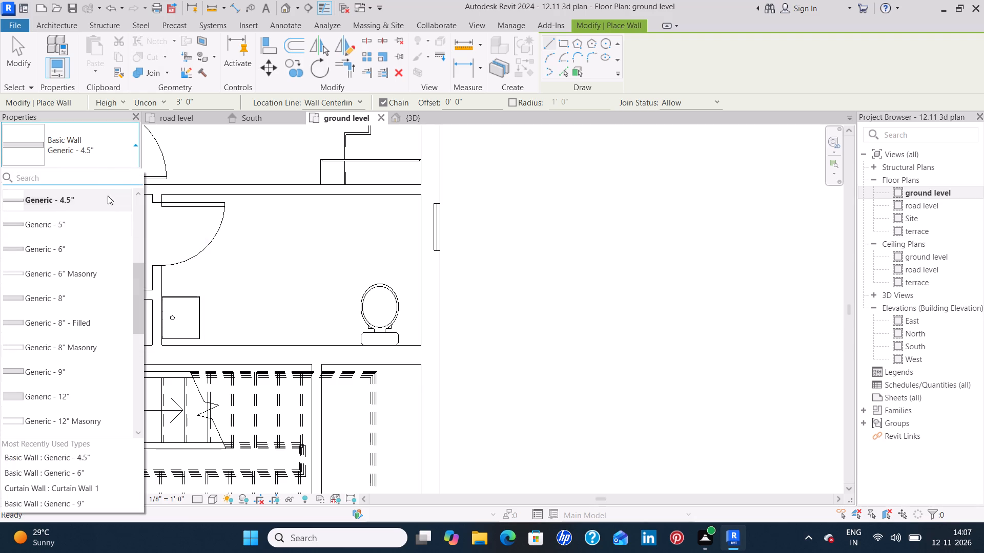
{"action": "left_click", "coordinate": [109, 158]}
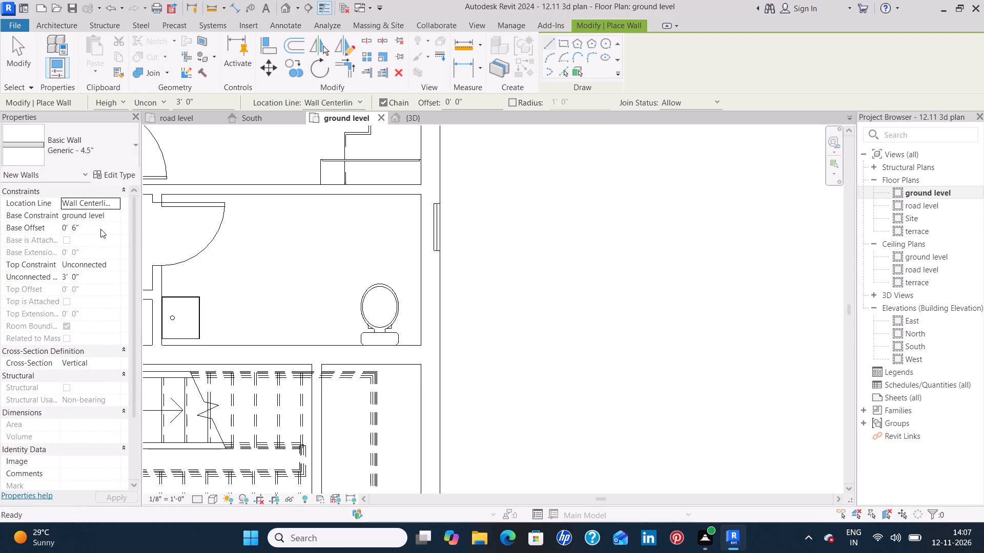
{"action": "left_click", "coordinate": [100, 229]}
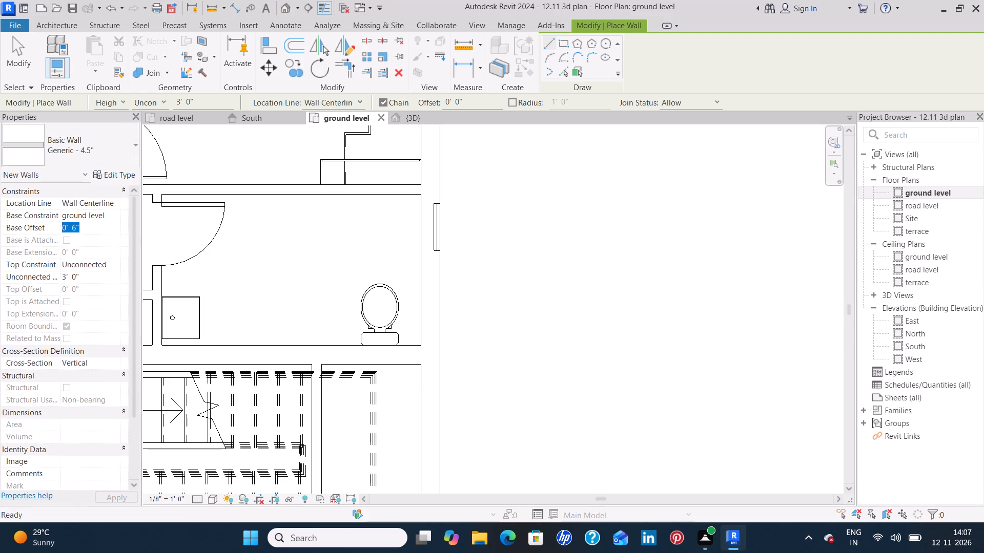
{"action": "key", "text": "BackSpace"}
{"action": "key", "text": "0"}
{"action": "left_click", "coordinate": [114, 232]}
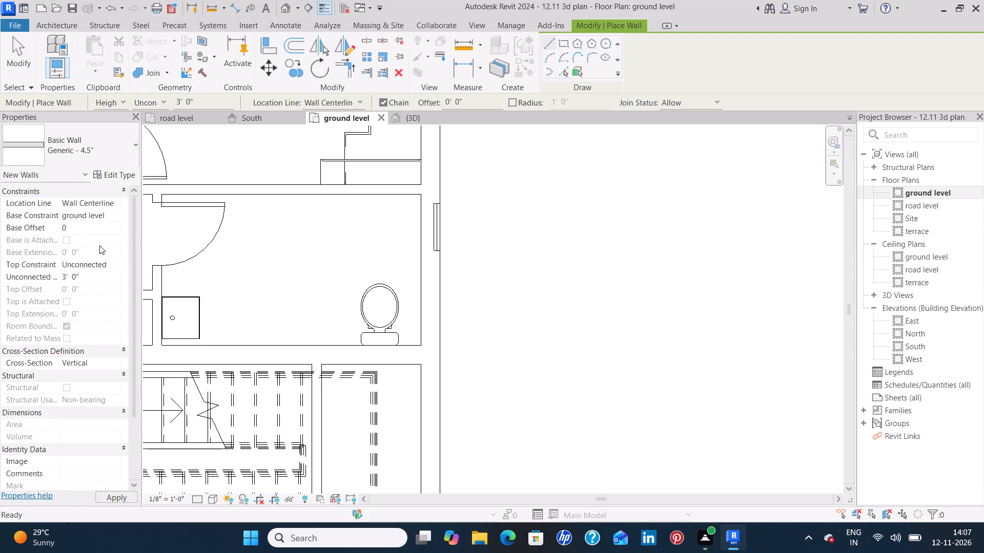
{"action": "left_click", "coordinate": [108, 265]}
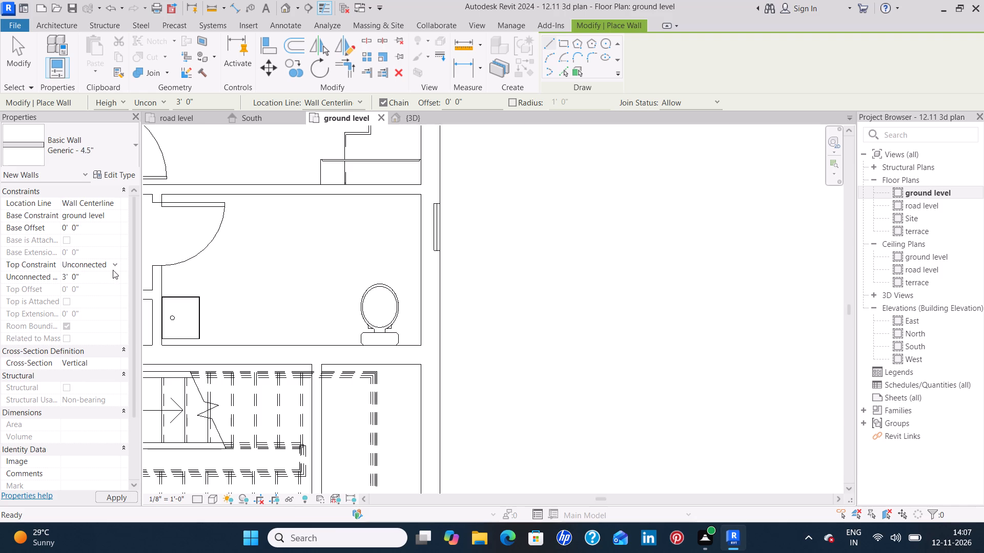
{"action": "left_click", "coordinate": [116, 263]}
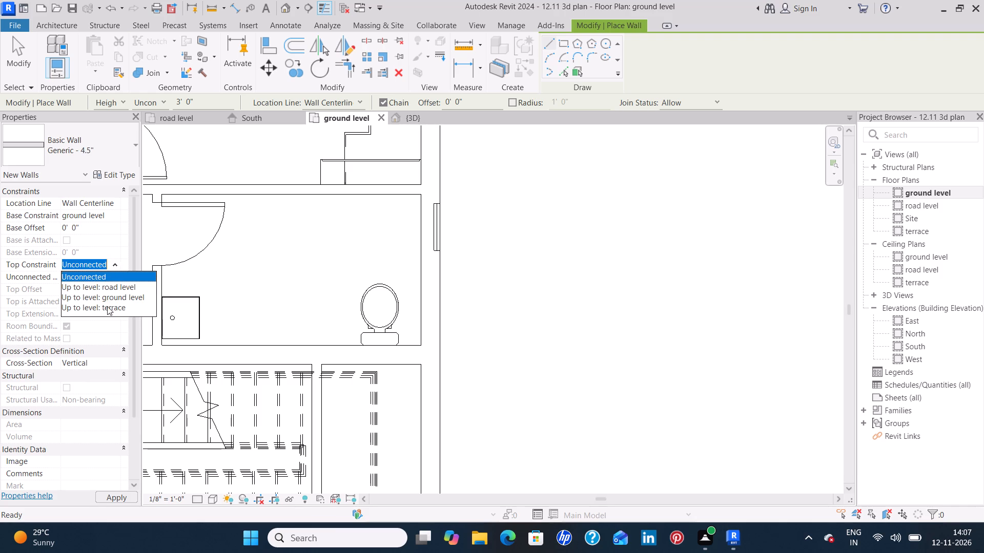
{"action": "left_click", "coordinate": [108, 309]}
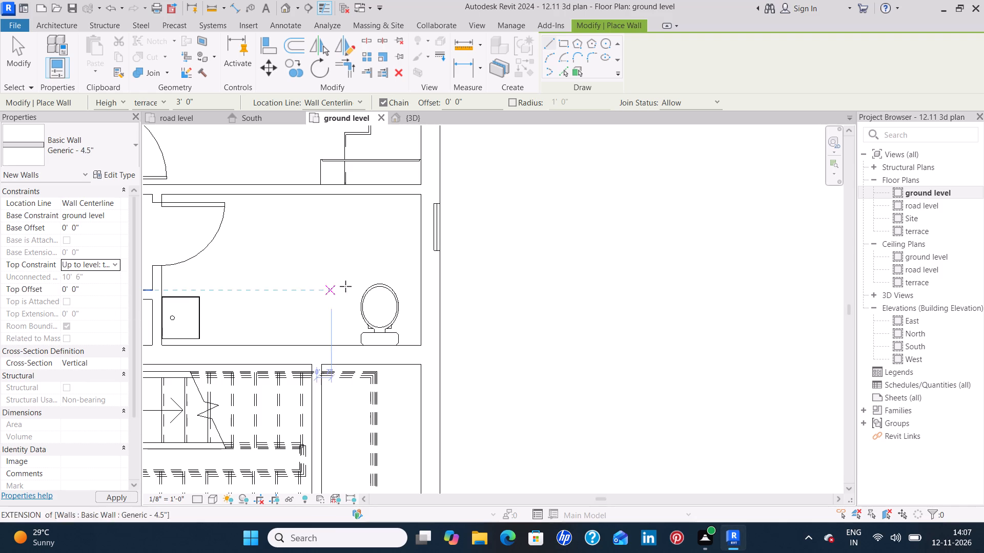
{"action": "left_click", "coordinate": [441, 264]}
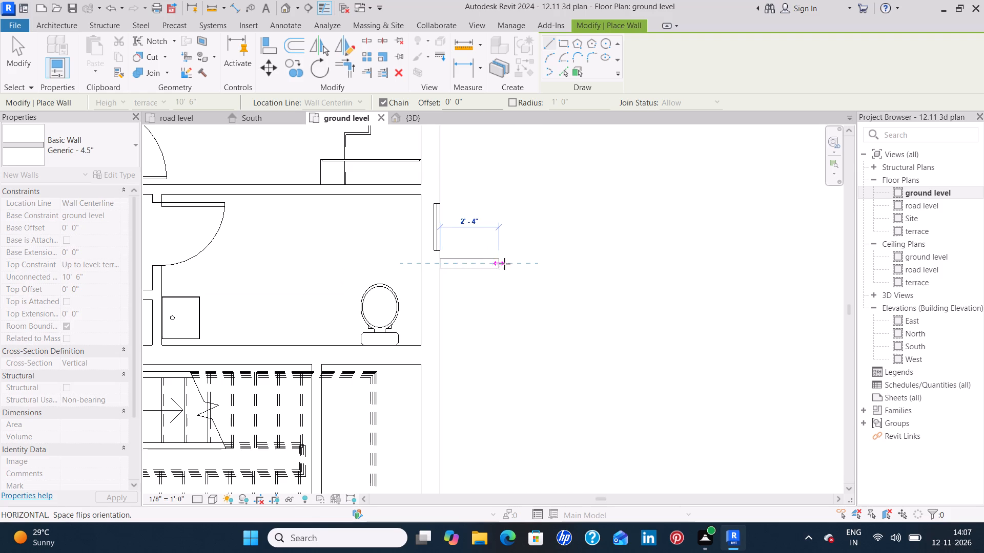
{"action": "left_click", "coordinate": [512, 264]}
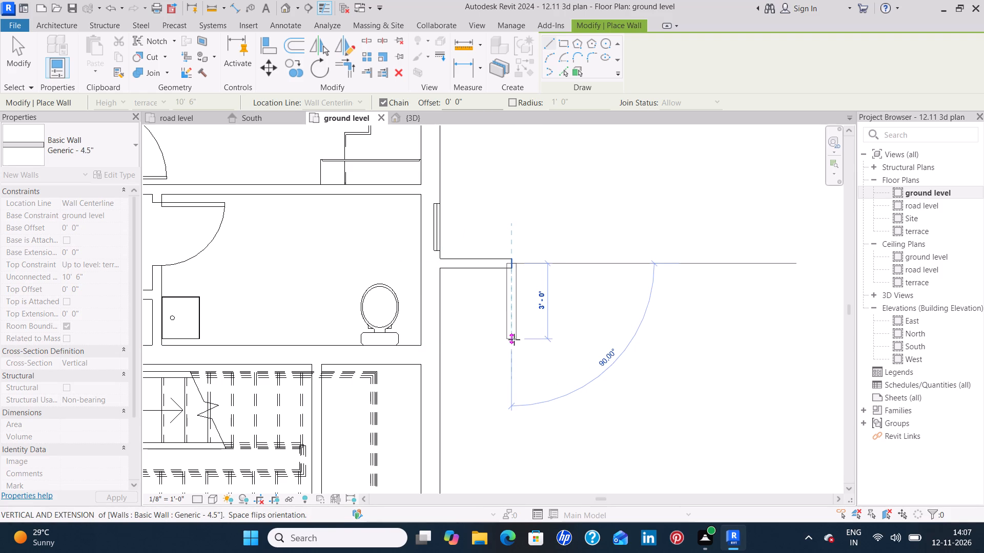
{"action": "left_click", "coordinate": [514, 341]}
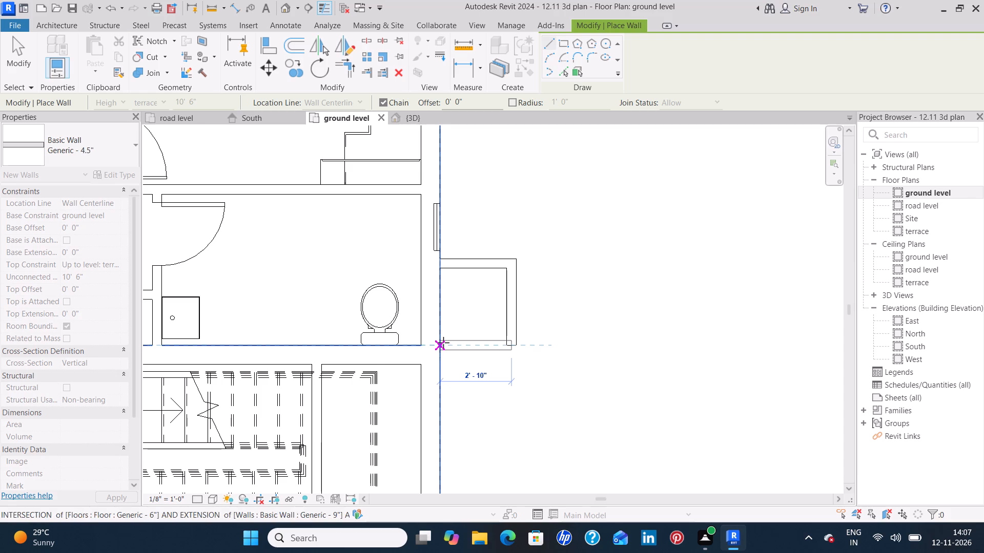
{"action": "left_click", "coordinate": [443, 343]}
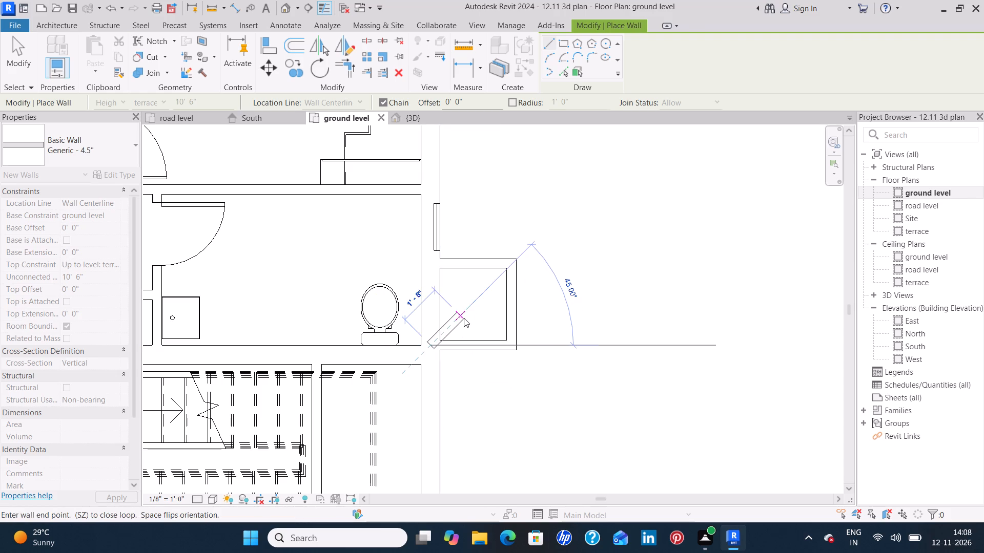
{"action": "key", "text": "Escape"}
{"action": "key", "text": "Escape"}
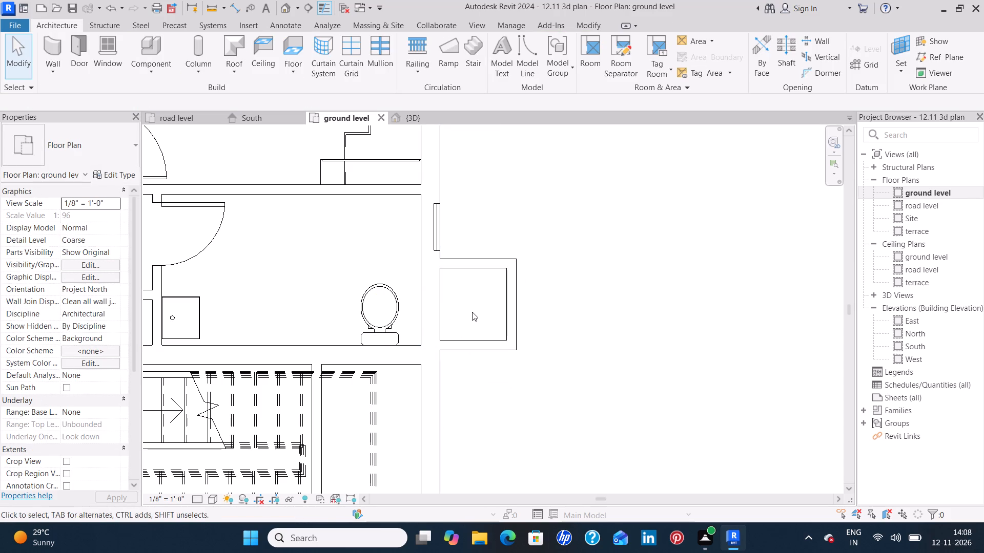
Draw crossed diagonal model lines corner to corner in the small rectangular duct beside the bathroom's basin, above the stair.
{"action": "scroll", "coordinate": [472, 310], "scroll_direction": "down", "scroll_amount": 4}
{"action": "middle_click_drag", "start_coordinate": [494, 350], "coordinate": [488, 286]}
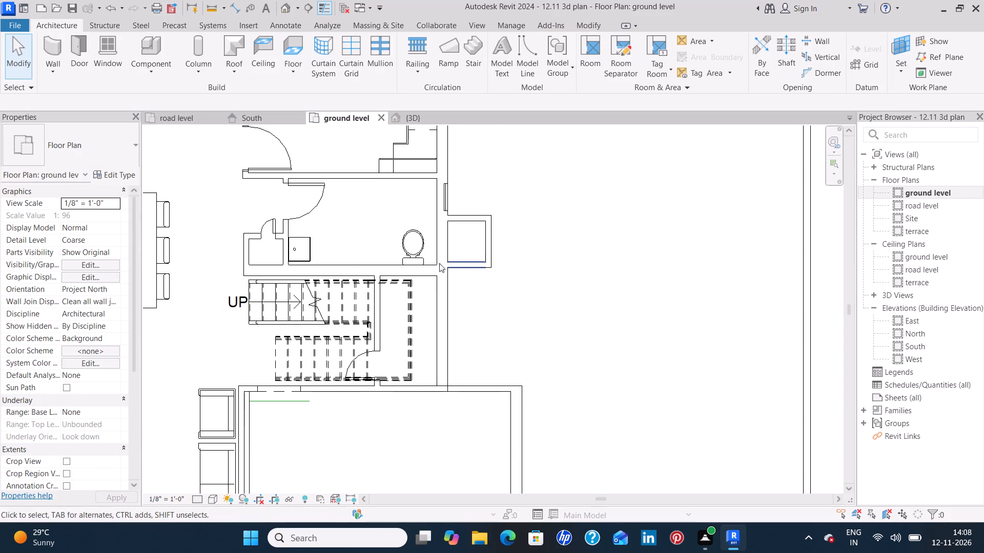
{"action": "scroll", "coordinate": [266, 253], "scroll_direction": "up", "scroll_amount": 3}
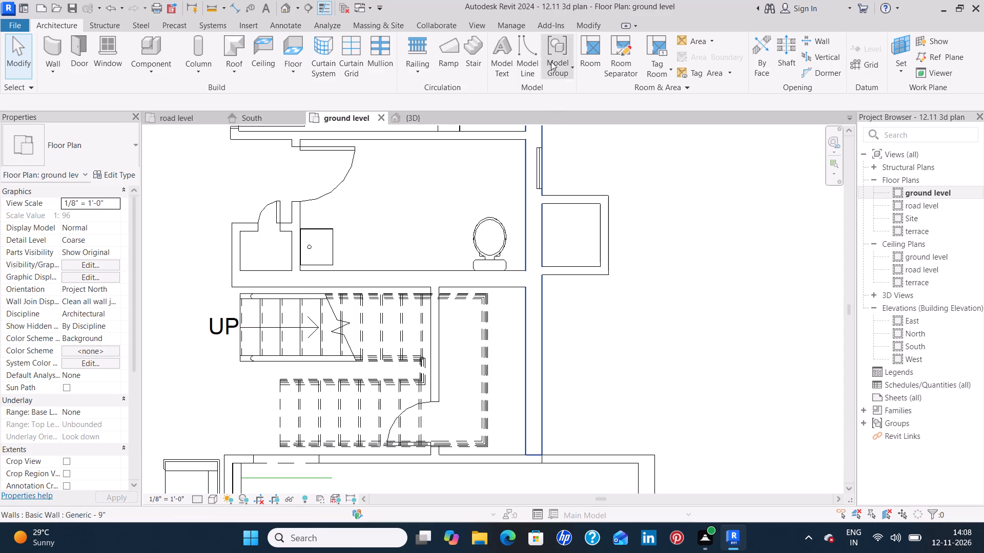
{"action": "left_click", "coordinate": [519, 51]}
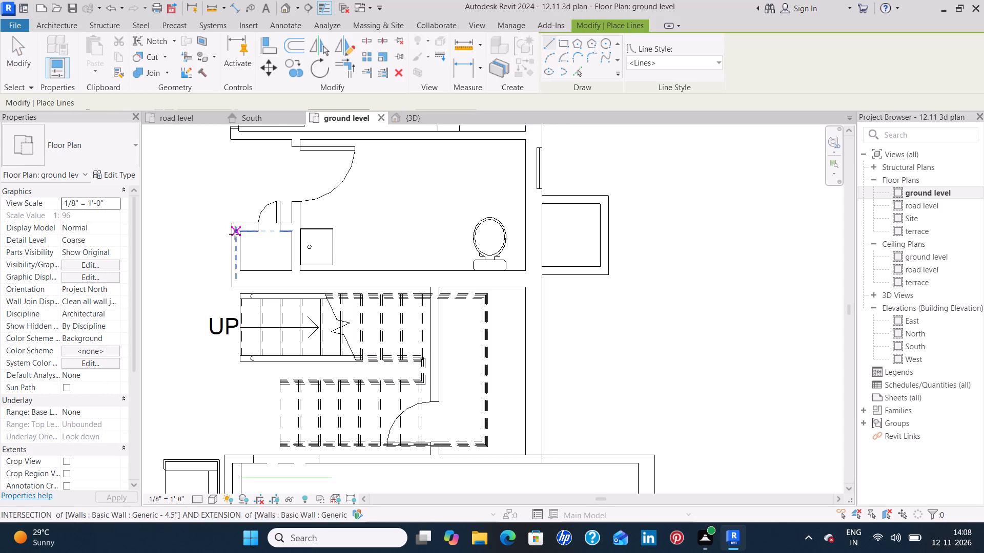
{"action": "left_click", "coordinate": [237, 234]}
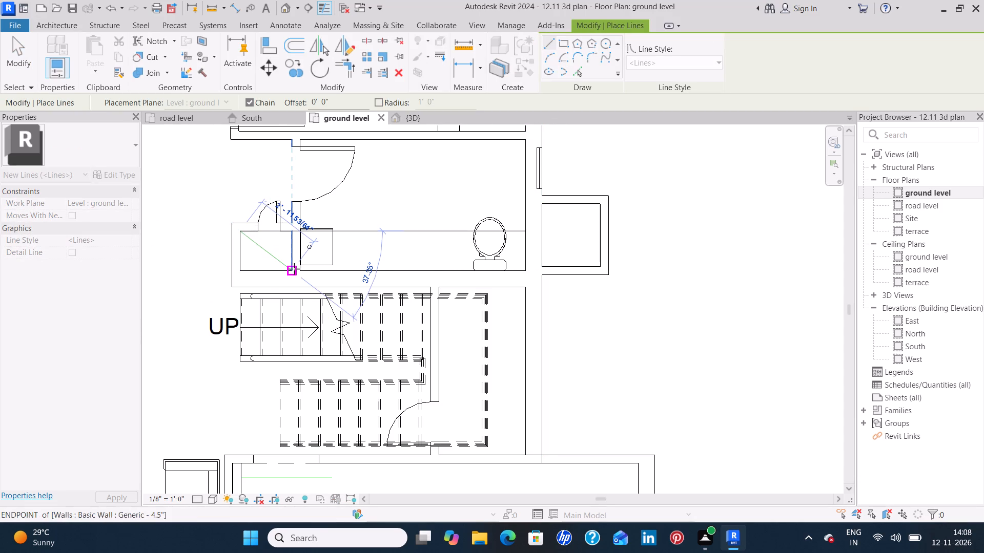
{"action": "left_click", "coordinate": [294, 269]}
{"action": "left_click", "coordinate": [292, 231]}
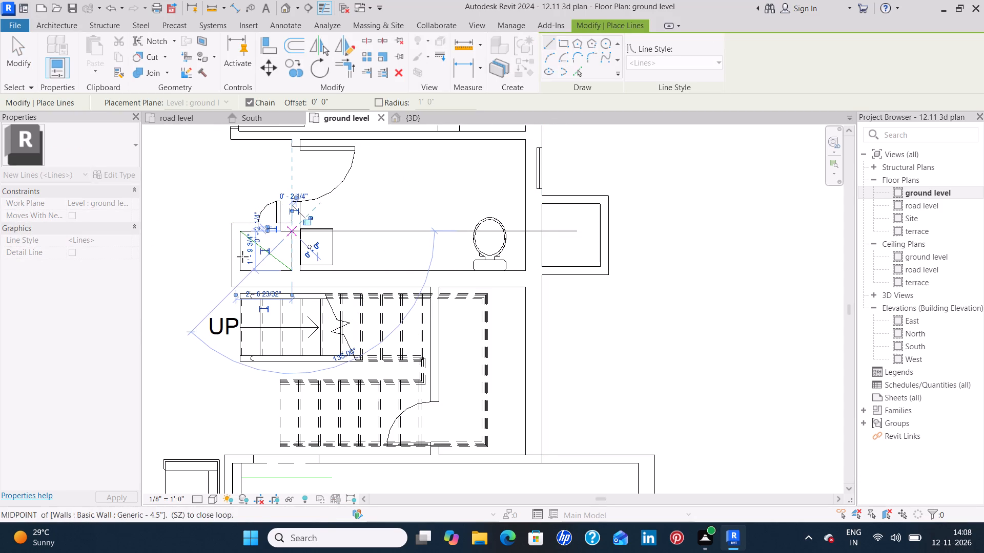
{"action": "left_click", "coordinate": [240, 268]}
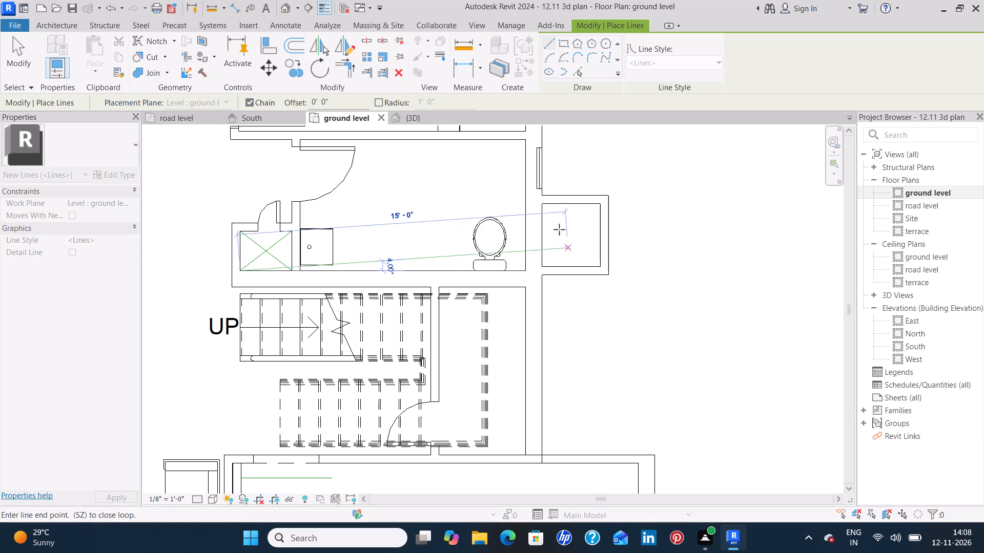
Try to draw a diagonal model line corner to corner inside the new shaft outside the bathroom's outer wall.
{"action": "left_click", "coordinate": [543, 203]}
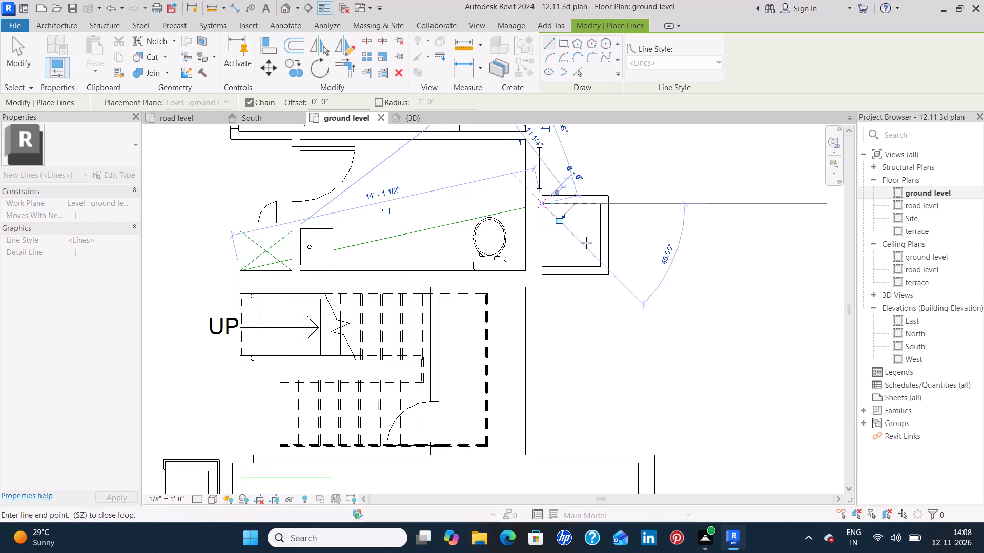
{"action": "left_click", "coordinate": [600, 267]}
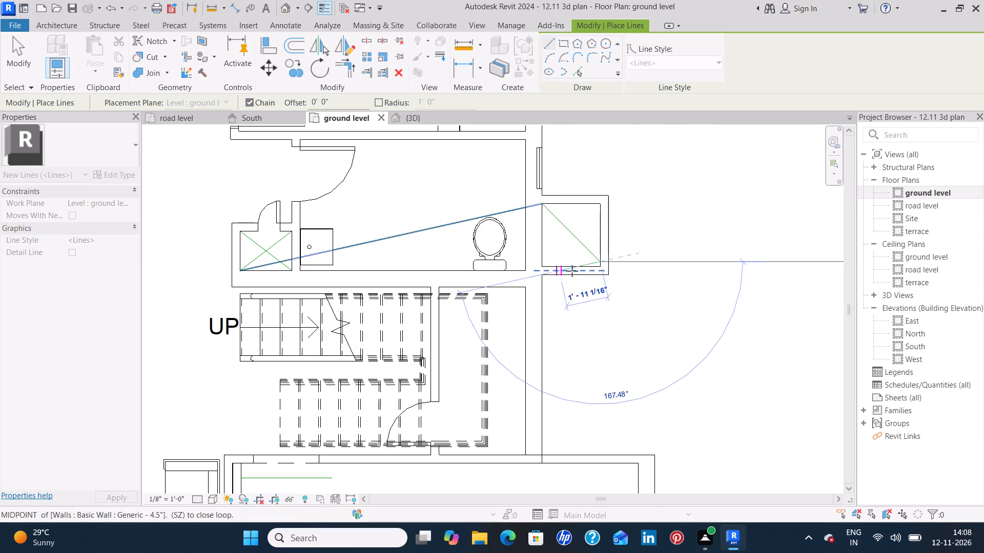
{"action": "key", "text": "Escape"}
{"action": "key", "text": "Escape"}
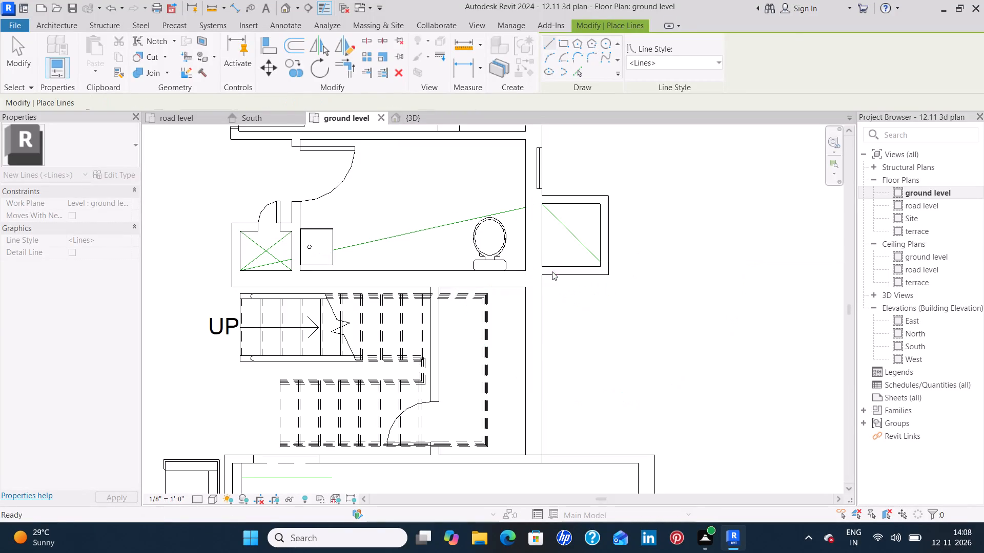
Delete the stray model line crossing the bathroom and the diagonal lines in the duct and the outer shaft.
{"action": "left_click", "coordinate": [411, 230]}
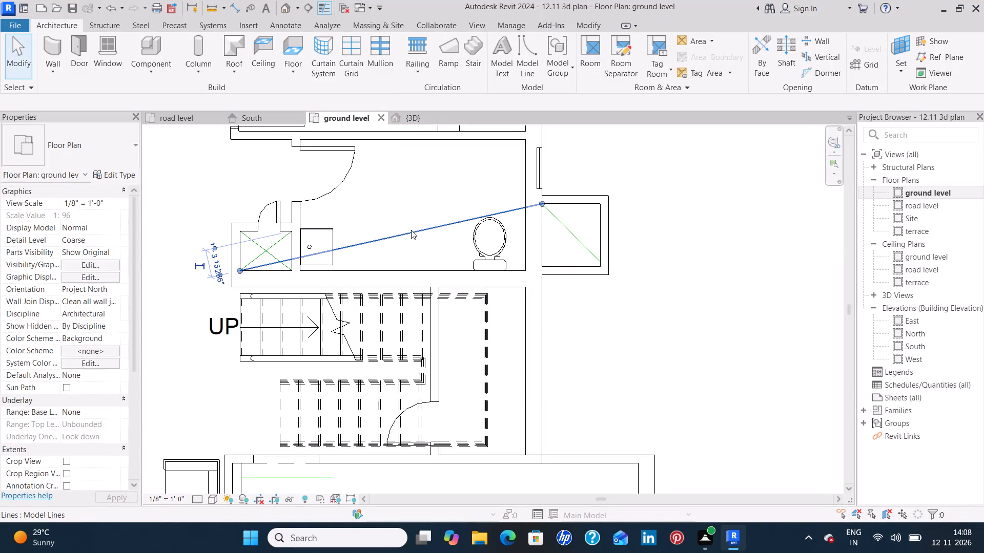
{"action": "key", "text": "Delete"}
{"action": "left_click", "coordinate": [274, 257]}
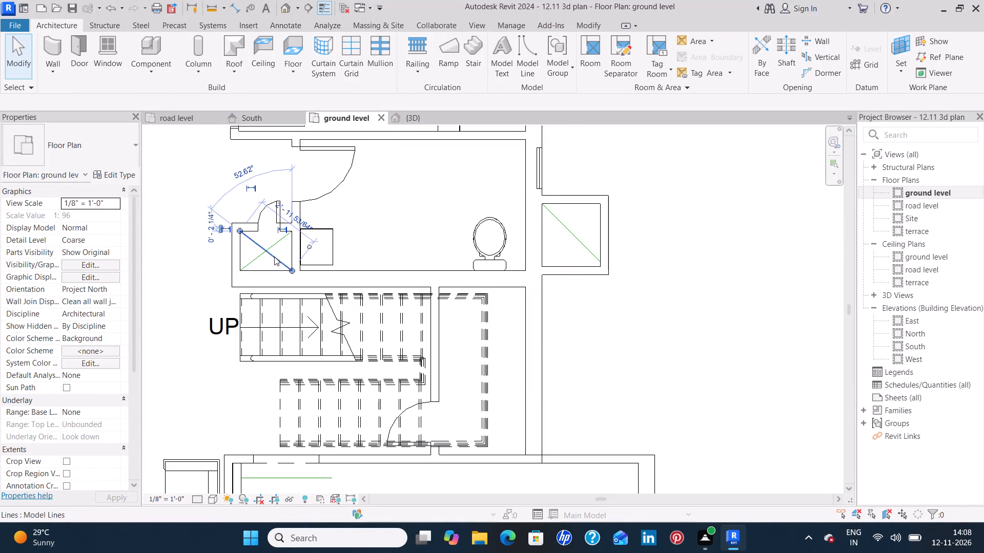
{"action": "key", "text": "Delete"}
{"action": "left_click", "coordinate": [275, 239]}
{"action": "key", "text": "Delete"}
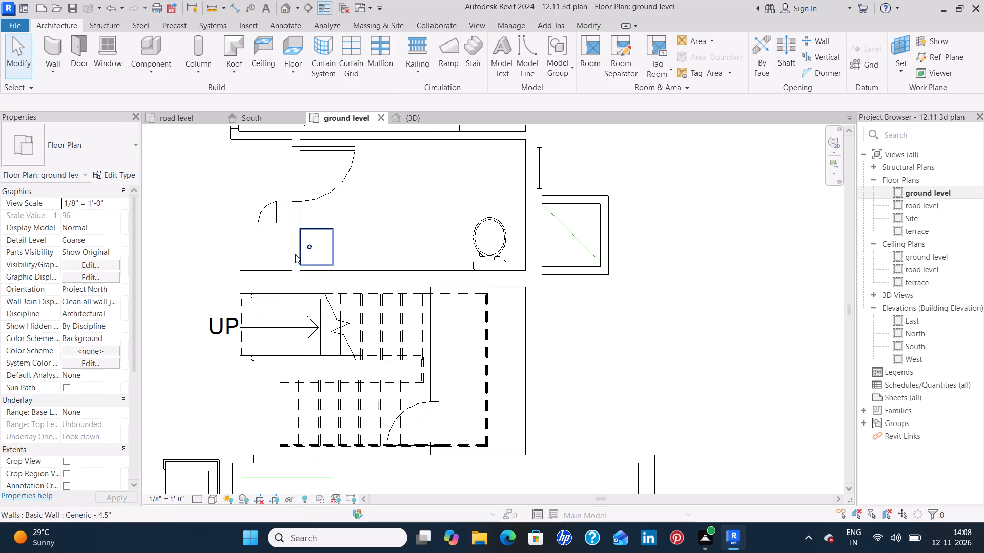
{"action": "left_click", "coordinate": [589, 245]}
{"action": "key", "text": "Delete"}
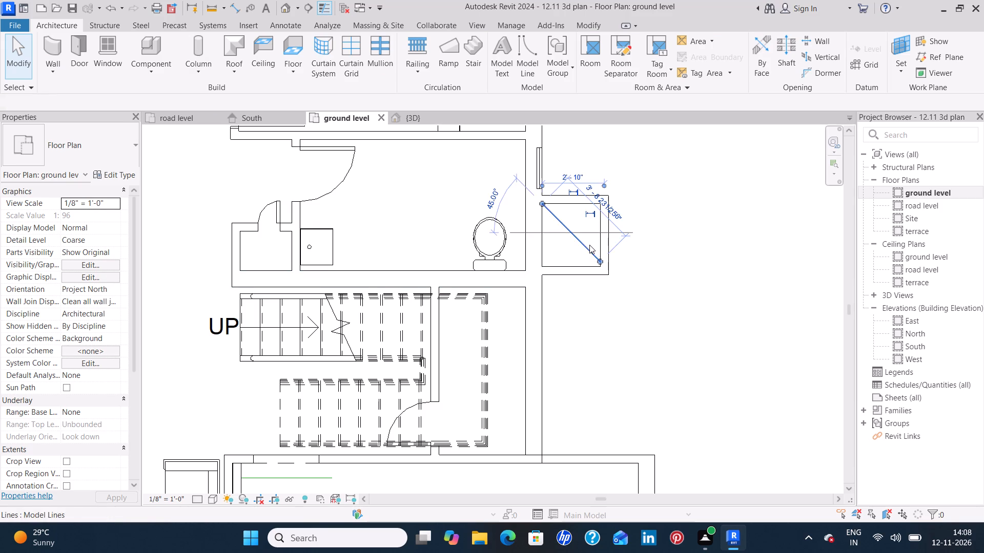
Draw two crossed diagonal model lines corner to corner in the small duct beside the bathroom's basin.
{"action": "left_click", "coordinate": [529, 47]}
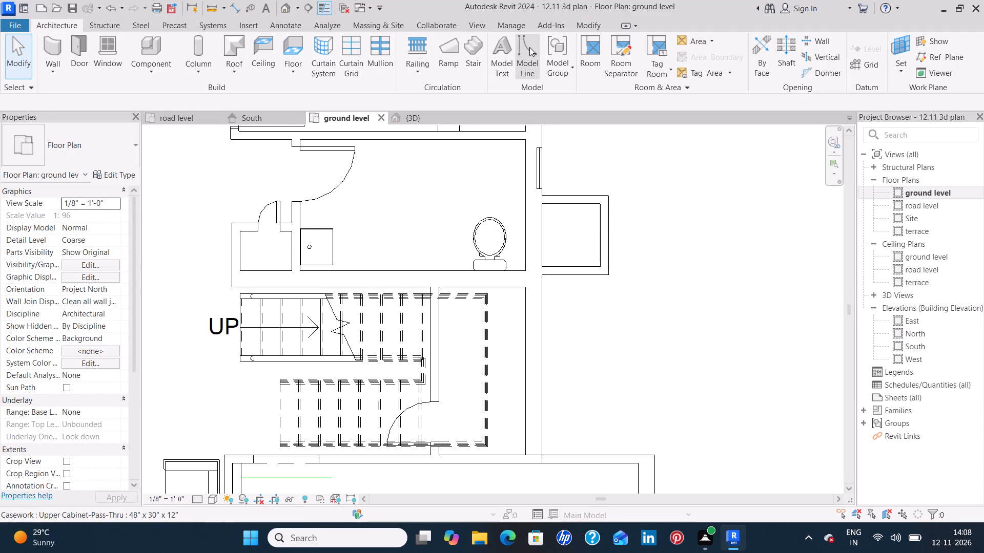
{"action": "scroll", "coordinate": [256, 243], "scroll_direction": "up", "scroll_amount": 9}
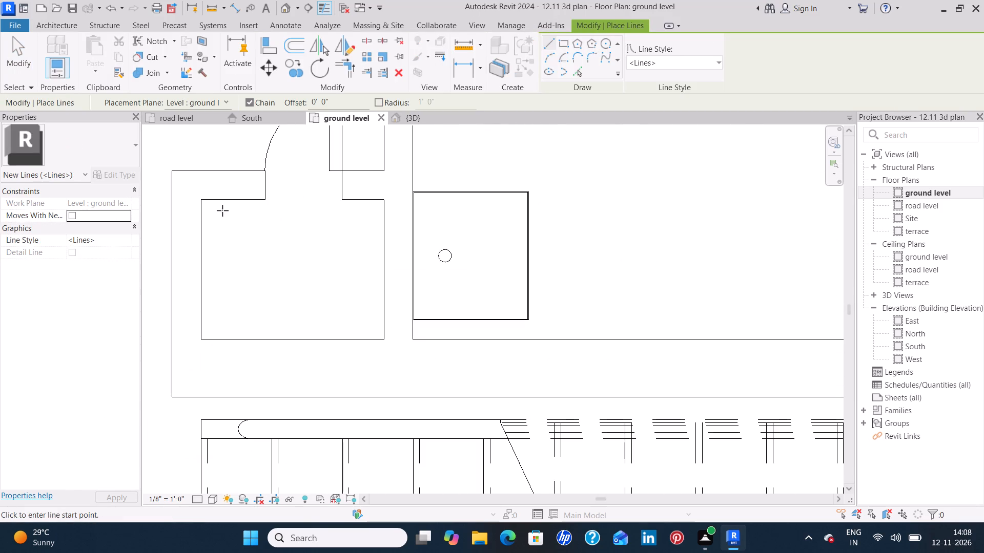
{"action": "left_click", "coordinate": [200, 198]}
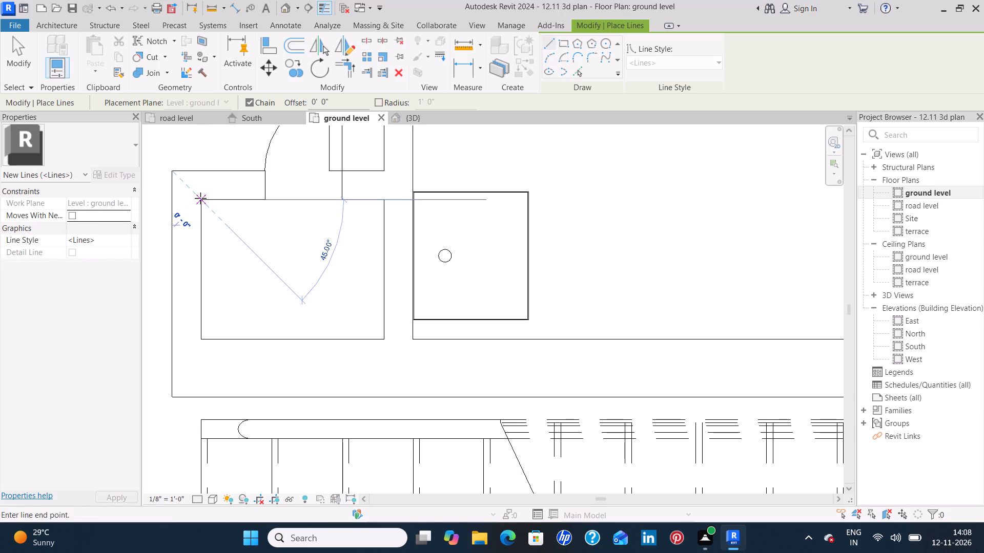
{"action": "left_click", "coordinate": [382, 338]}
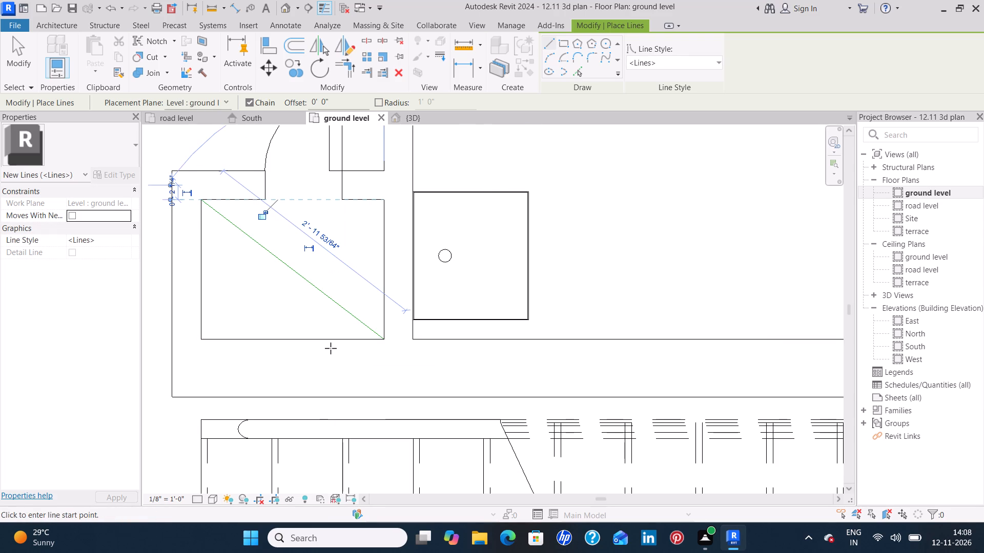
{"action": "key", "text": "Escape"}
{"action": "left_click", "coordinate": [382, 202]}
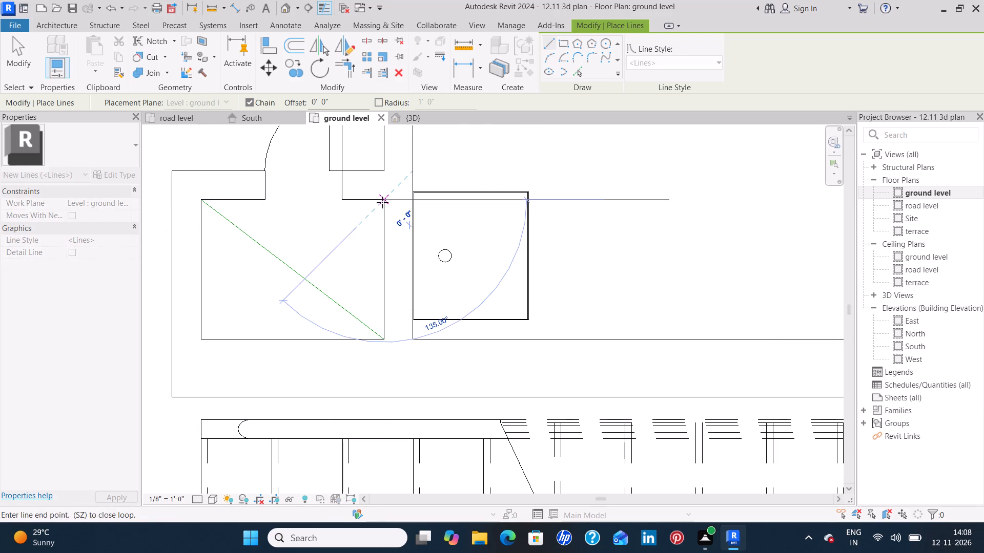
{"action": "left_click", "coordinate": [199, 337]}
{"action": "key", "text": "Escape"}
Draw two crossed diagonal model lines between the inner corners of the shaft outside the bathroom's outer wall.
{"action": "scroll", "coordinate": [751, 283], "scroll_direction": "down", "scroll_amount": 4}
{"action": "middle_click_drag", "start_coordinate": [703, 289], "coordinate": [396, 280]}
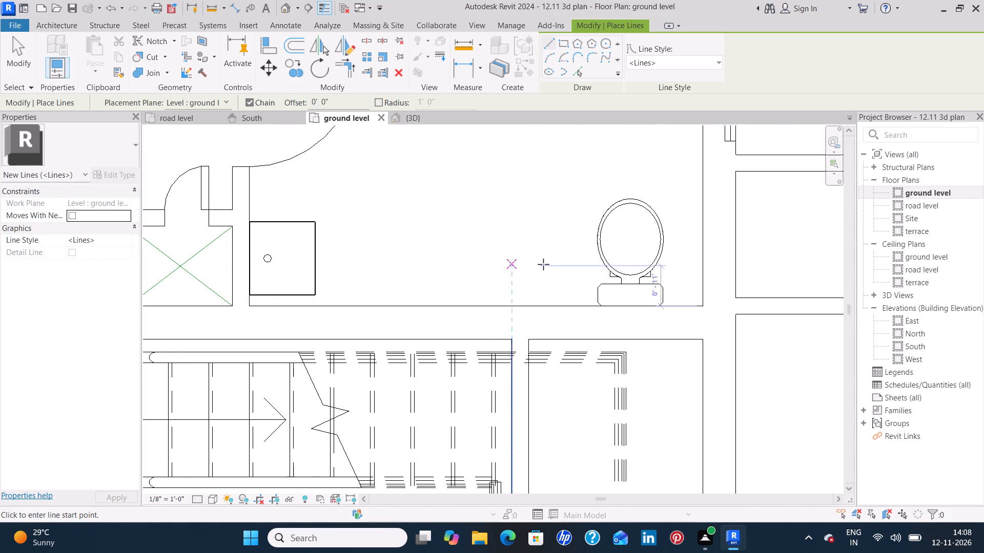
{"action": "middle_click_drag", "start_coordinate": [760, 231], "coordinate": [510, 256]}
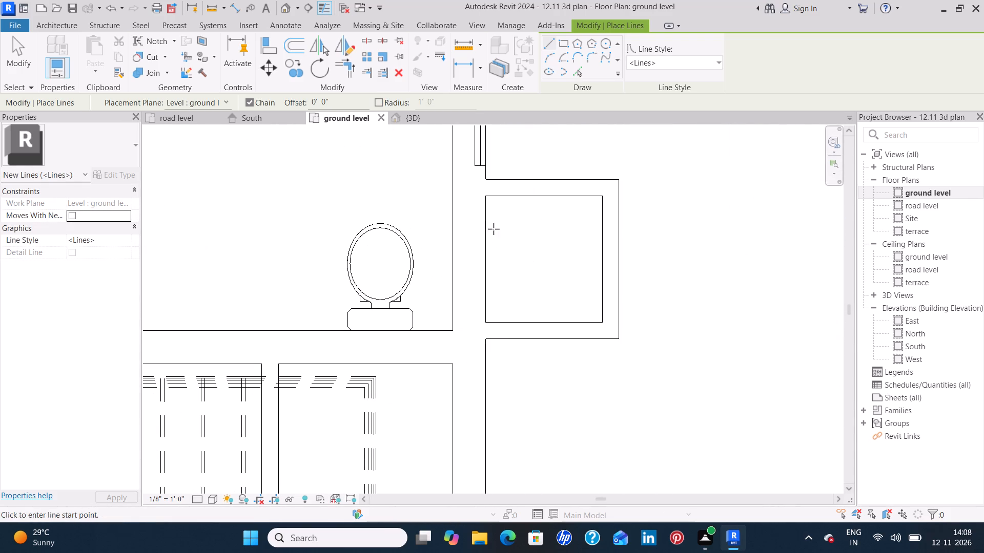
{"action": "left_click", "coordinate": [485, 195]}
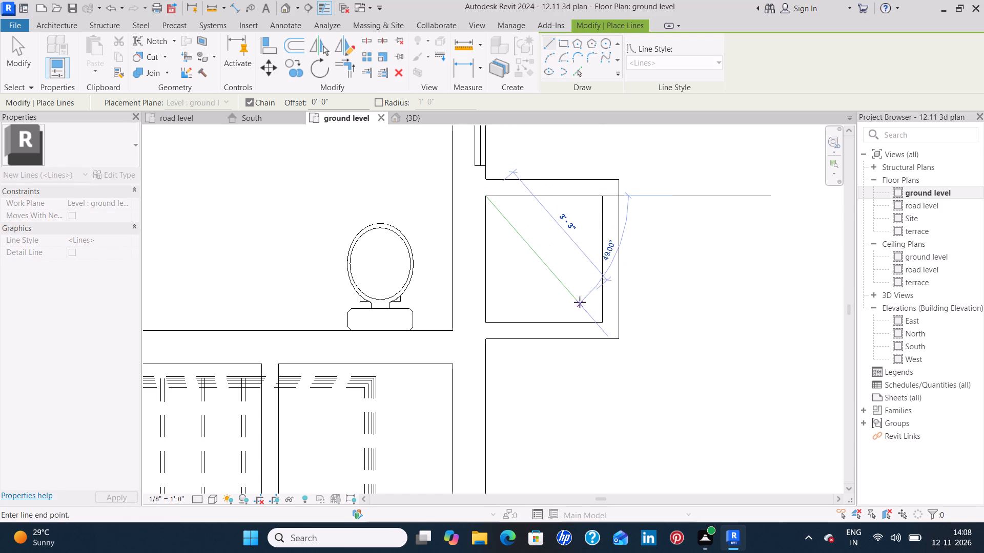
{"action": "left_click", "coordinate": [601, 323]}
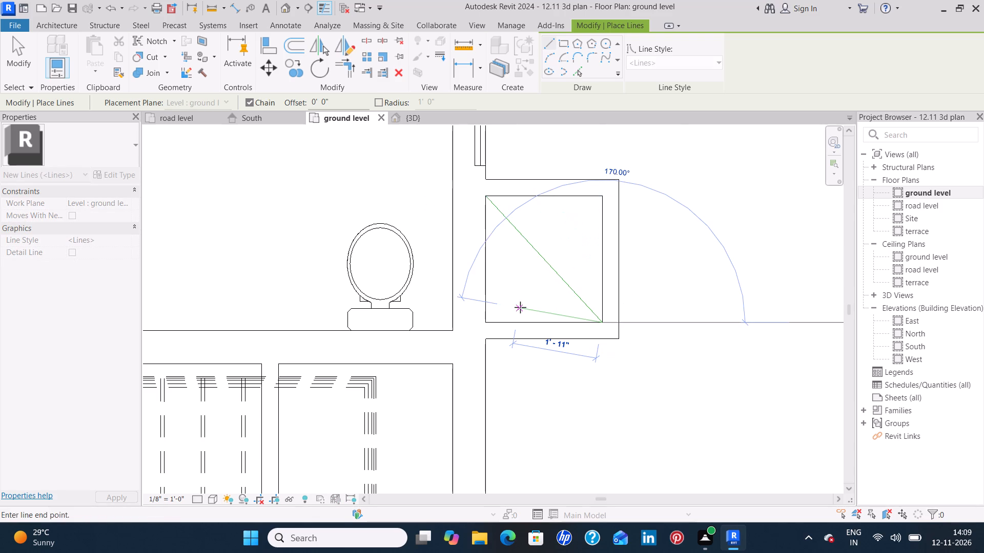
{"action": "key", "text": "Escape"}
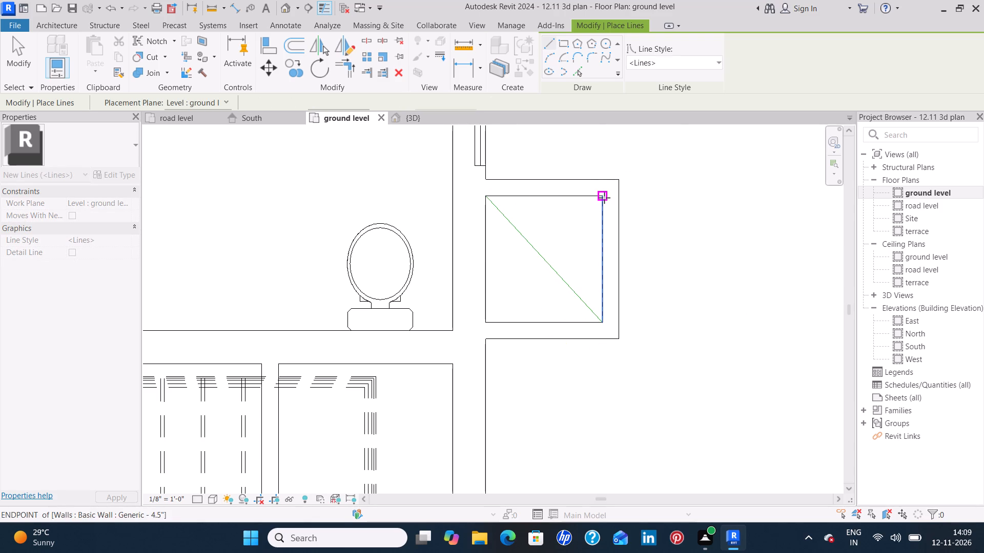
{"action": "left_click", "coordinate": [602, 196]}
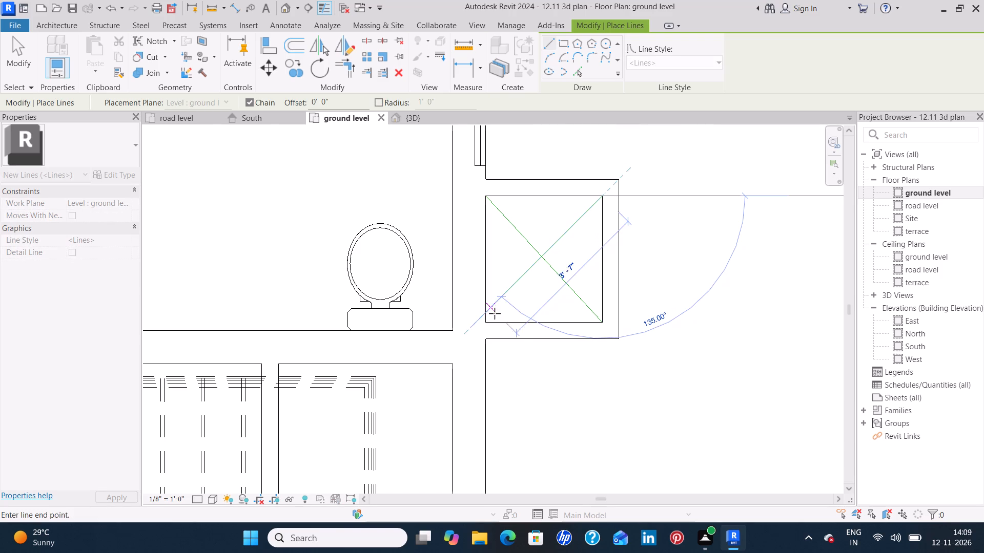
{"action": "left_click", "coordinate": [488, 322]}
{"action": "key", "text": "Escape"}
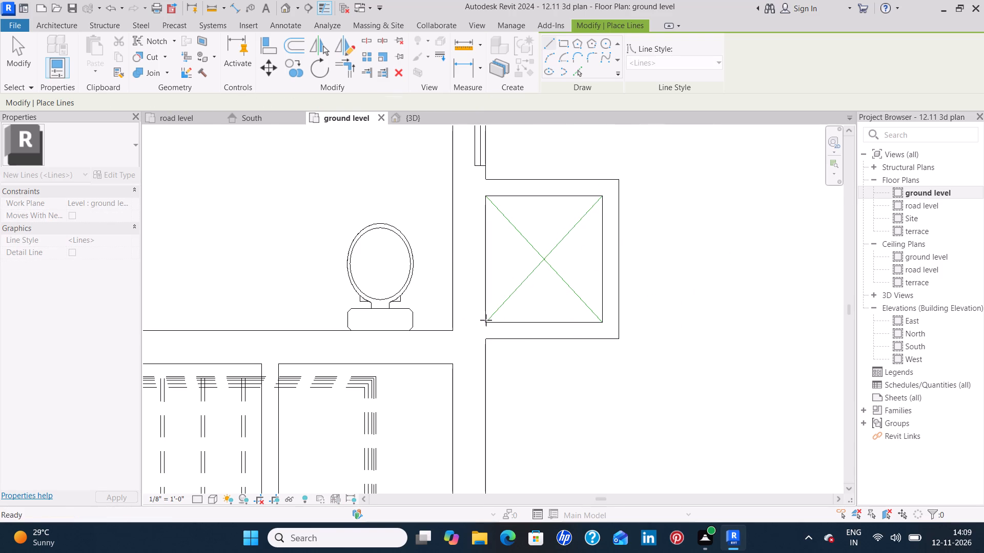
{"action": "key", "text": "Escape"}
Examine the front of the ground level plan and the 12.11.jpg reference image around the terrace, parking and paving.
{"action": "scroll", "coordinate": [543, 283], "scroll_direction": "down", "scroll_amount": 8}
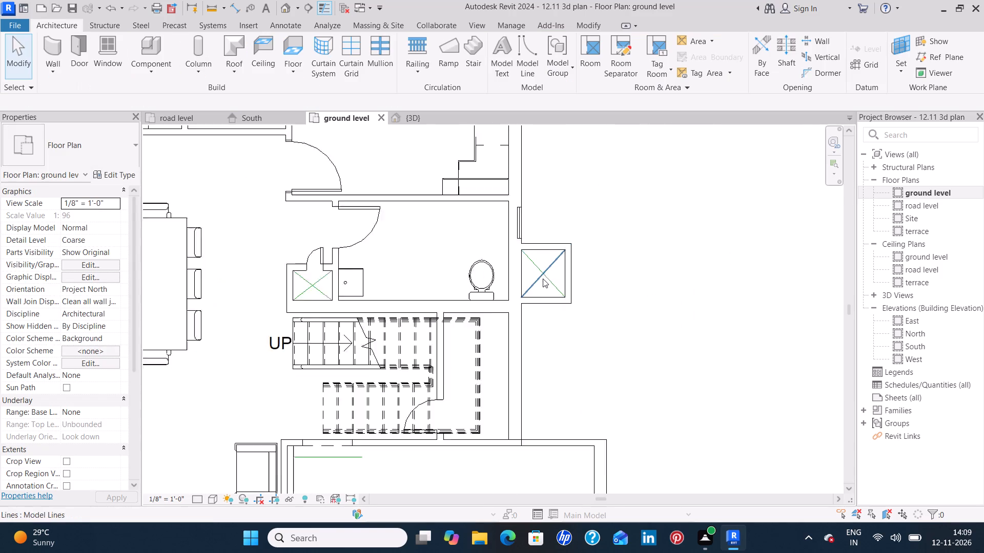
{"action": "scroll", "coordinate": [543, 279], "scroll_direction": "down", "scroll_amount": 3}
{"action": "middle_click_drag", "start_coordinate": [596, 312], "coordinate": [621, 202]}
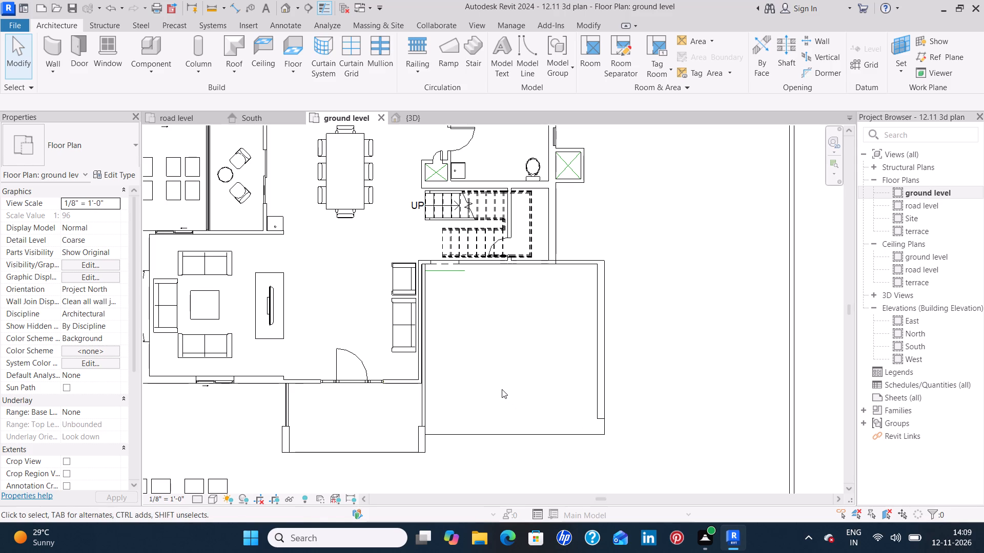
{"action": "middle_click_drag", "start_coordinate": [500, 380], "coordinate": [500, 256]}
{"action": "middle_click_drag", "start_coordinate": [340, 305], "coordinate": [402, 348]}
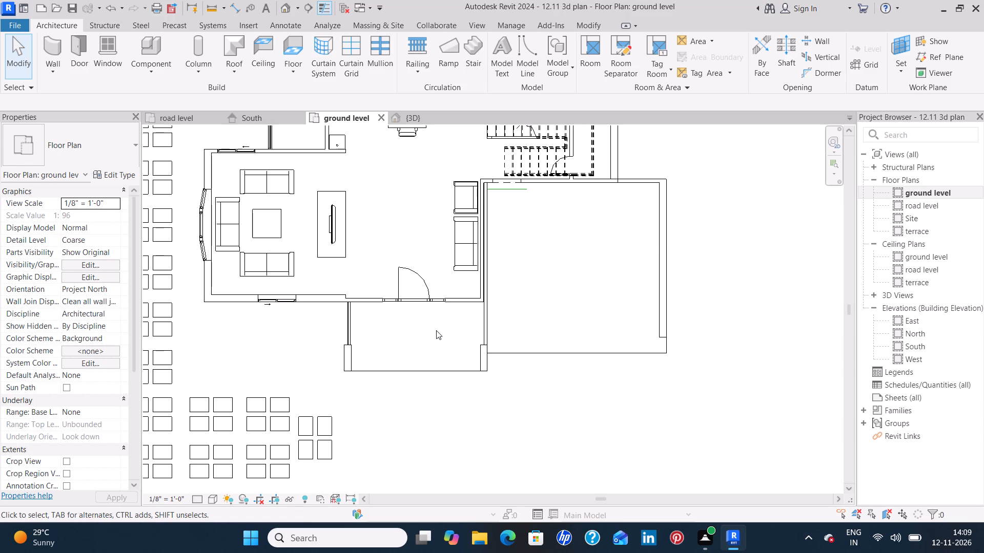
{"action": "middle_click_drag", "start_coordinate": [410, 239], "coordinate": [457, 325]}
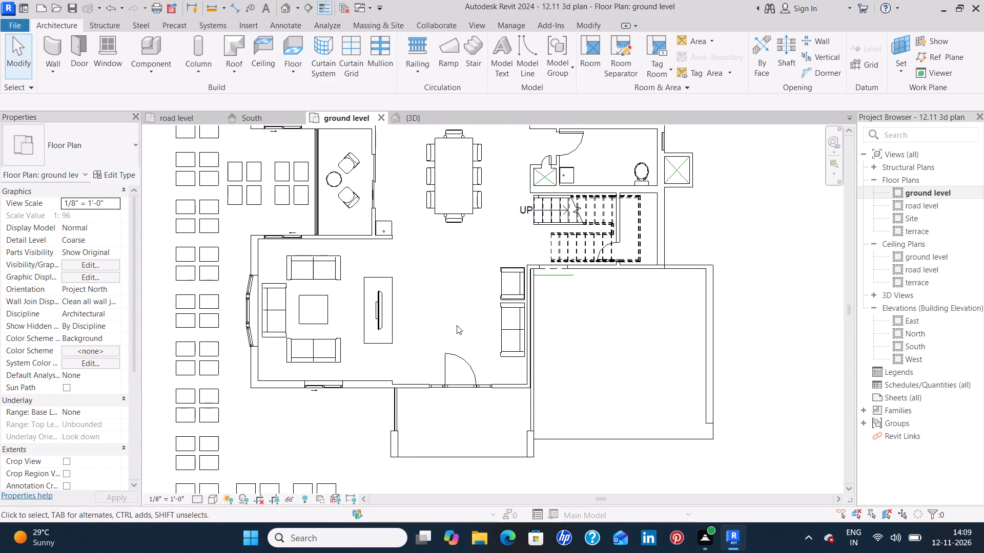
{"action": "scroll", "coordinate": [455, 323], "scroll_direction": "down", "scroll_amount": 2}
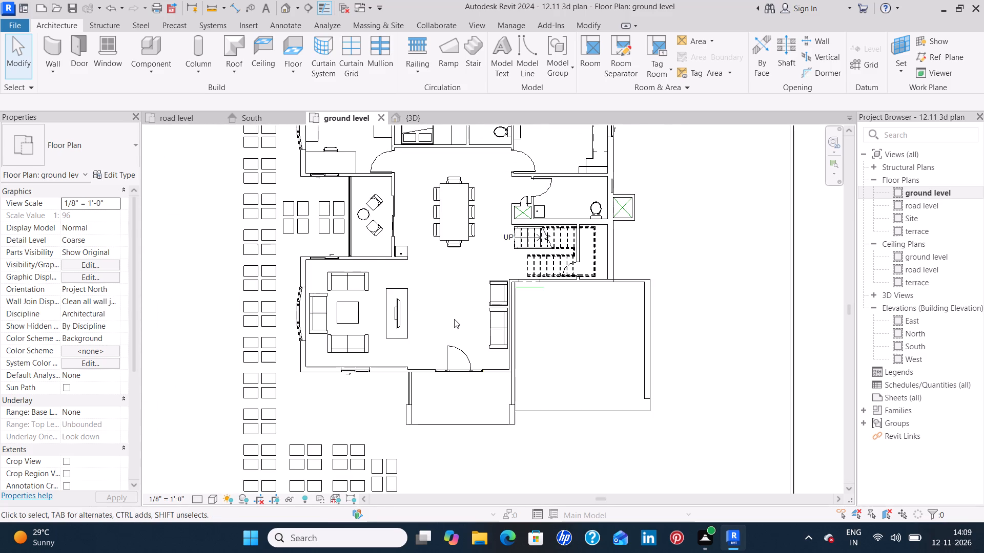
{"action": "scroll", "coordinate": [454, 318], "scroll_direction": "up", "scroll_amount": 2}
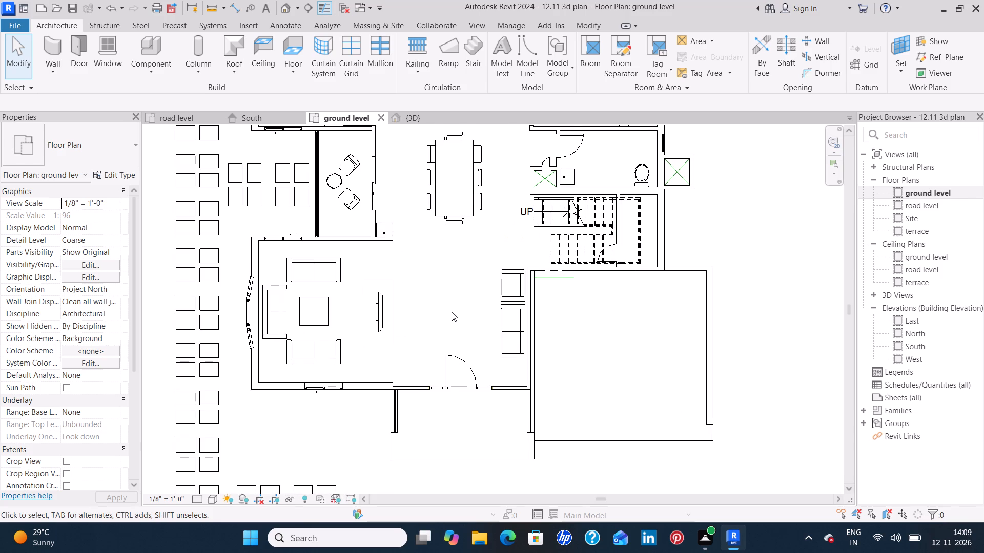
{"action": "scroll", "coordinate": [452, 312], "scroll_direction": "up", "scroll_amount": 2}
{"action": "scroll", "coordinate": [452, 312], "scroll_direction": "down", "scroll_amount": 13}
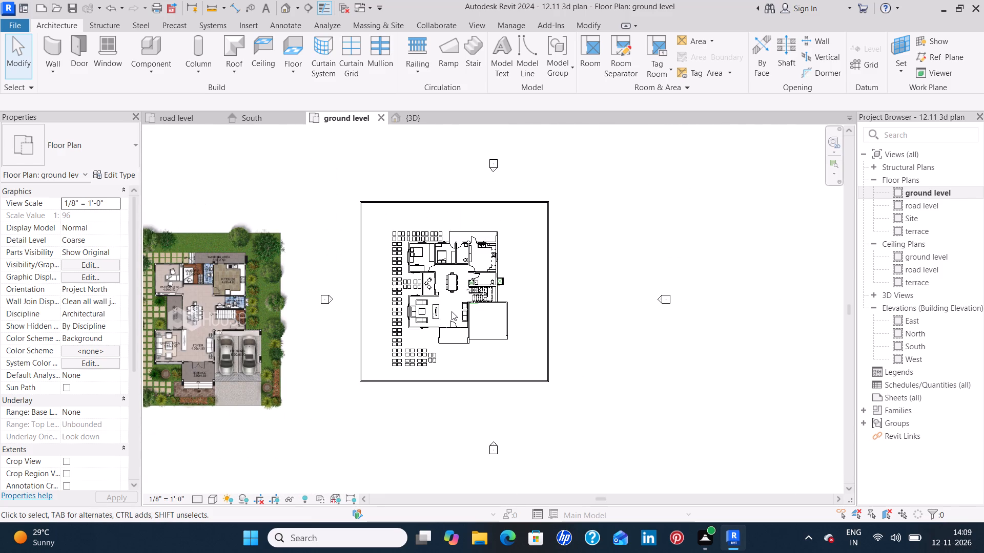
{"action": "scroll", "coordinate": [157, 375], "scroll_direction": "up", "scroll_amount": 7}
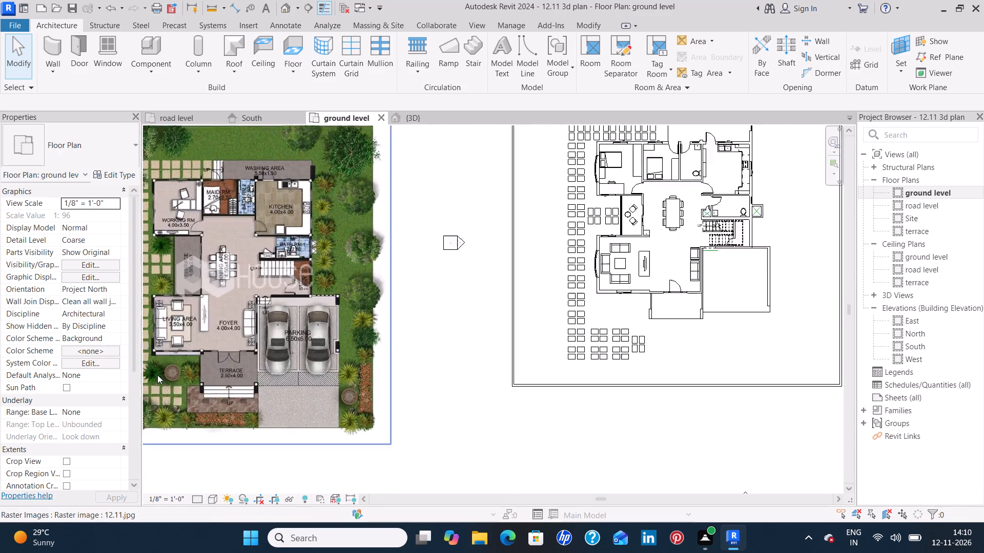
{"action": "scroll", "coordinate": [157, 375], "scroll_direction": "up", "scroll_amount": 5}
{"action": "scroll", "coordinate": [192, 365], "scroll_direction": "down", "scroll_amount": 4}
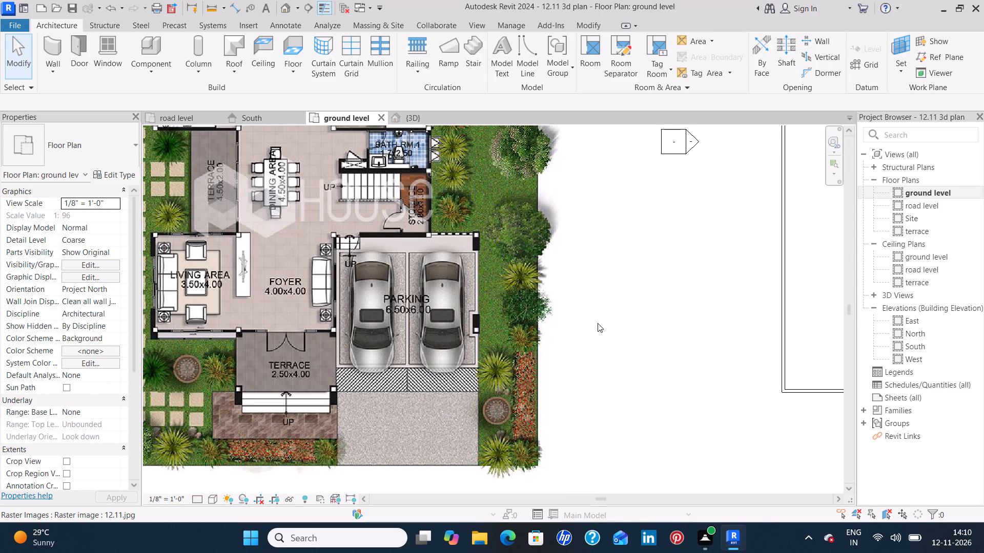
{"action": "middle_click_drag", "start_coordinate": [651, 328], "coordinate": [693, 323]}
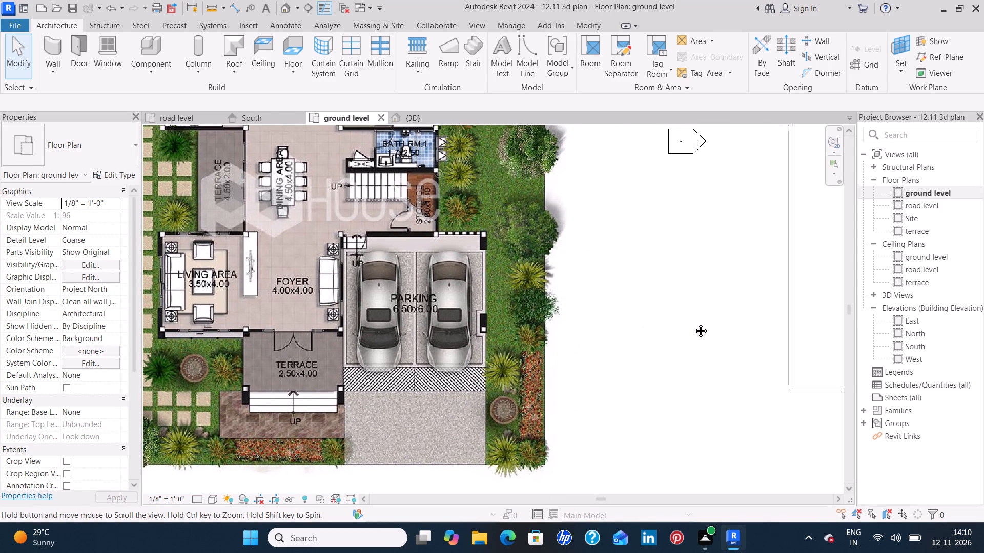
{"action": "middle_click_drag", "start_coordinate": [693, 323], "coordinate": [717, 320]}
{"action": "middle_click_drag", "start_coordinate": [717, 320], "coordinate": [712, 318]}
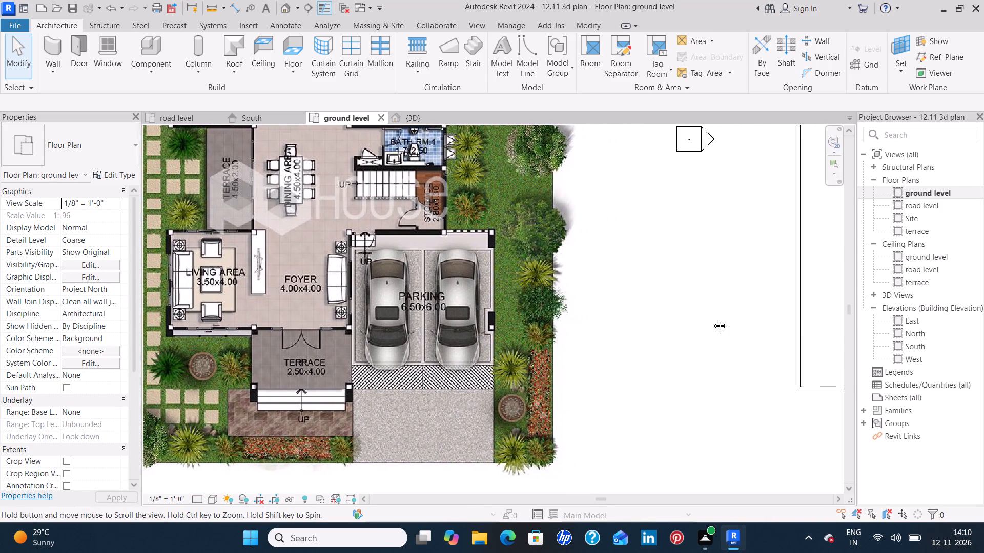
Edit the boundary of the stepping-stone floor and delete its frontmost row of three four-paver clusters.
{"action": "middle_click_drag", "start_coordinate": [712, 318], "coordinate": [524, 342]}
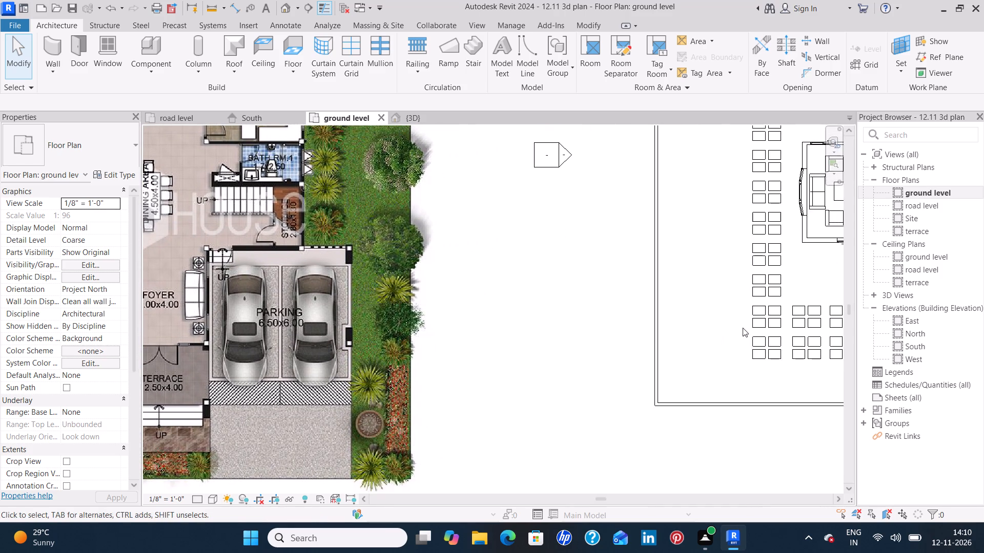
{"action": "middle_click_drag", "start_coordinate": [742, 328], "coordinate": [541, 327]}
{"action": "middle_click_drag", "start_coordinate": [734, 321], "coordinate": [627, 321]}
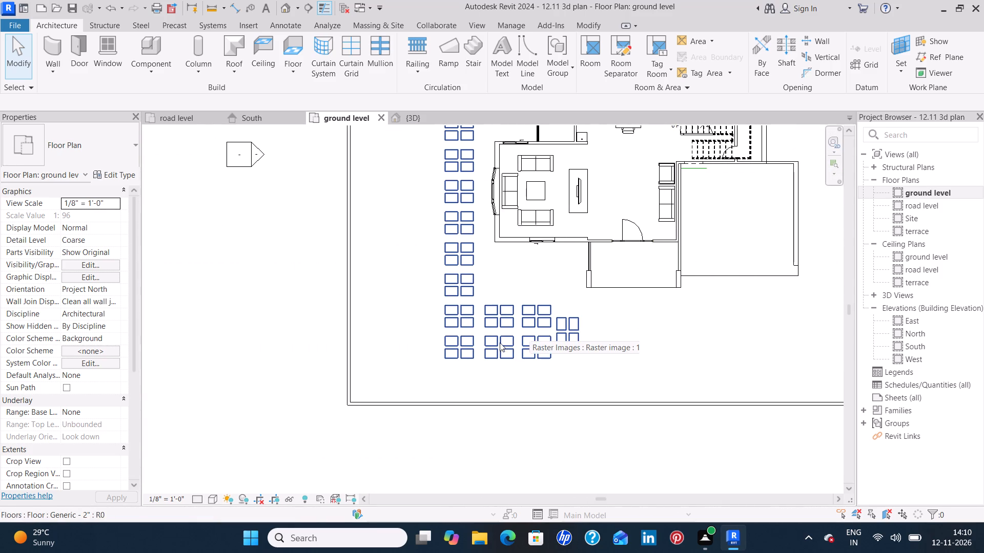
{"action": "middle_click_drag", "start_coordinate": [573, 347], "coordinate": [566, 334]}
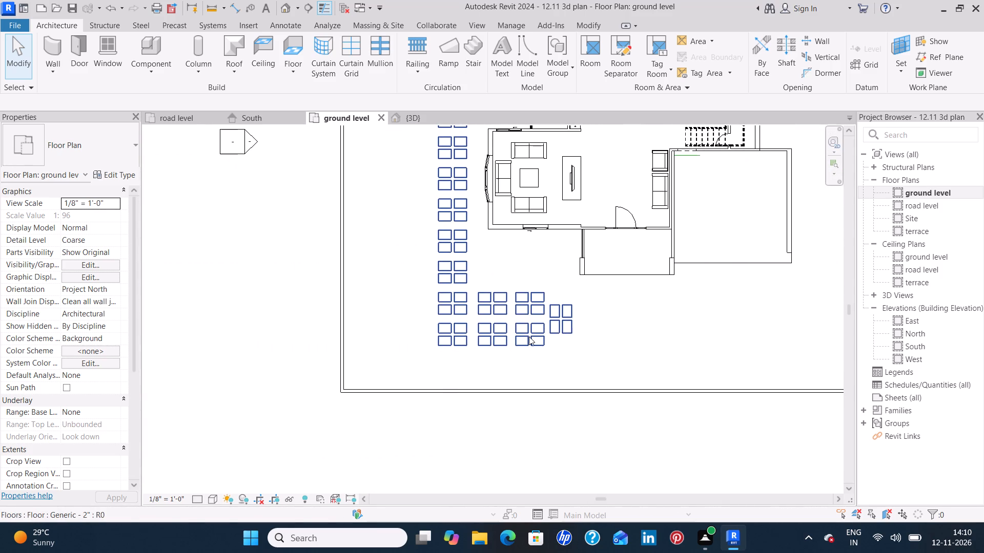
{"action": "left_click", "coordinate": [529, 336]}
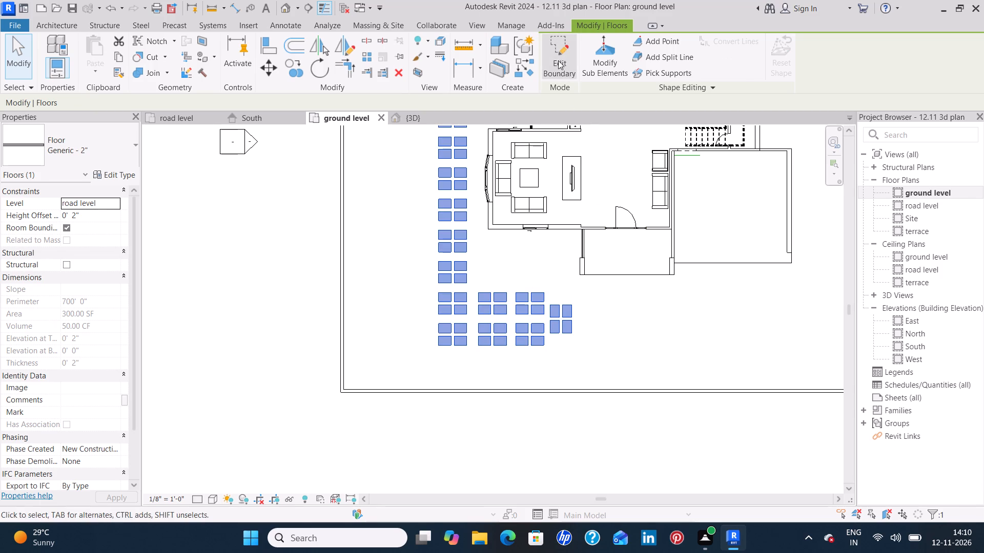
{"action": "left_click", "coordinate": [555, 52]}
{"action": "scroll", "coordinate": [543, 356], "scroll_direction": "up", "scroll_amount": 8}
{"action": "left_click_drag", "start_coordinate": [557, 341], "coordinate": [440, 256]}
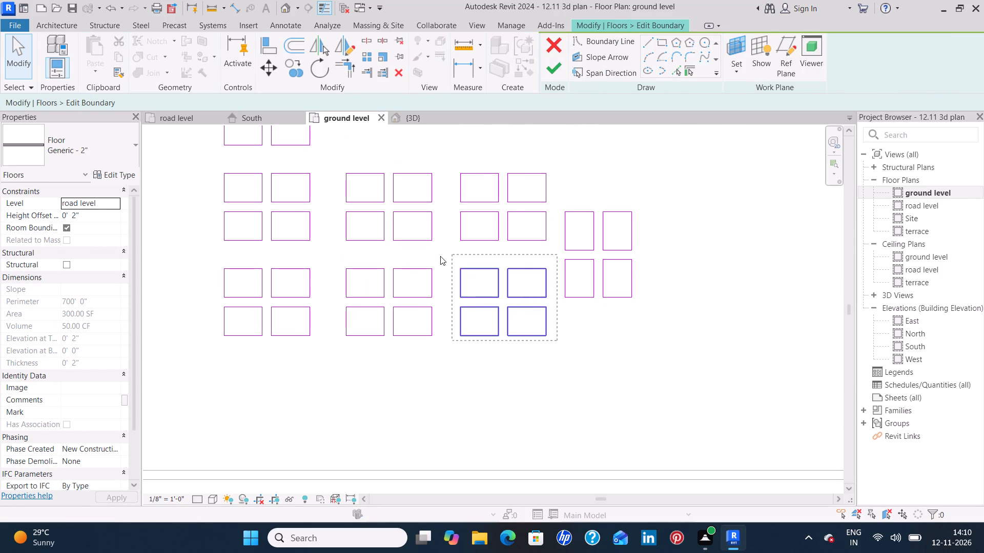
{"action": "left_click_drag", "start_coordinate": [440, 256], "coordinate": [212, 256]}
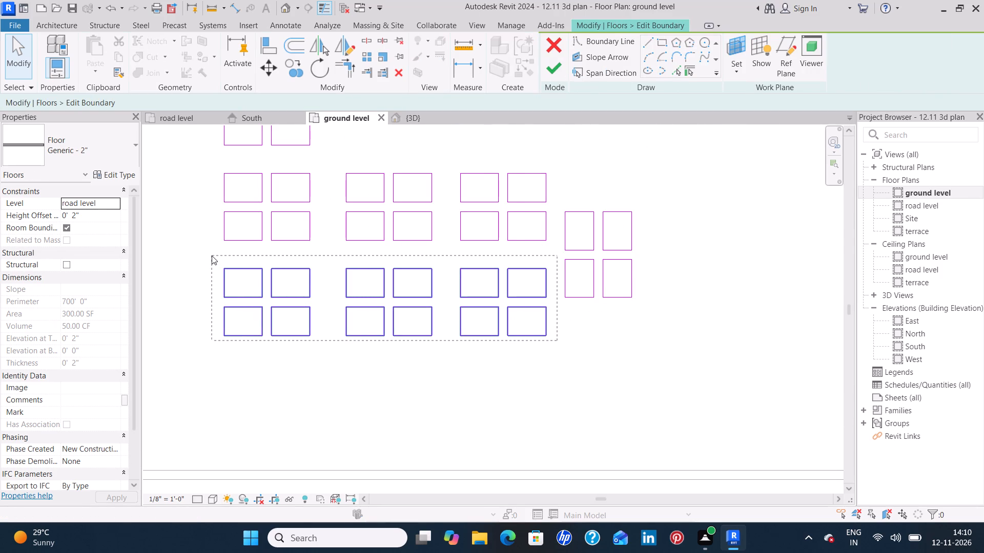
{"action": "left_click_drag", "start_coordinate": [212, 256], "coordinate": [598, 394]}
{"action": "scroll", "coordinate": [664, 377], "scroll_direction": "down", "scroll_amount": 3}
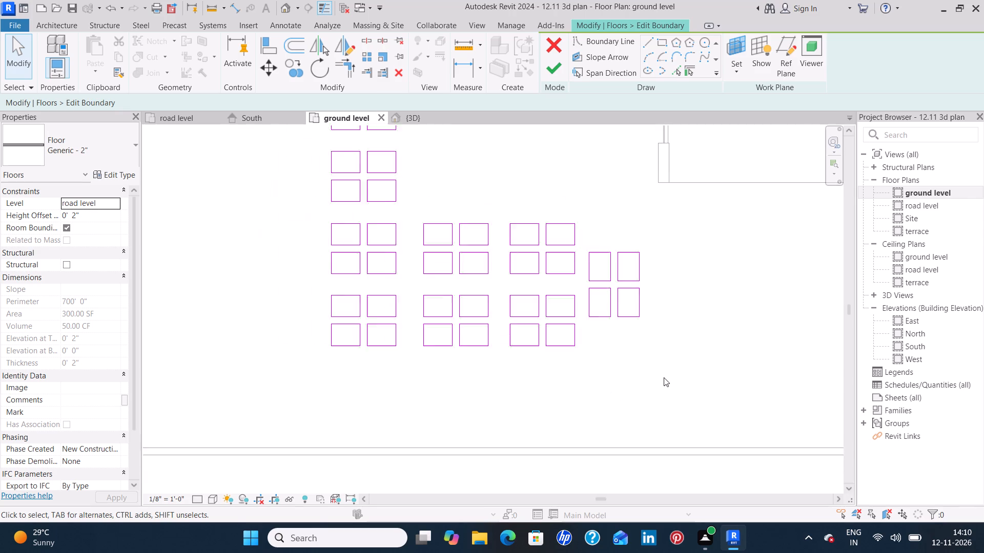
{"action": "scroll", "coordinate": [664, 377], "scroll_direction": "down", "scroll_amount": 3}
{"action": "middle_click_drag", "start_coordinate": [773, 353], "coordinate": [721, 361]}
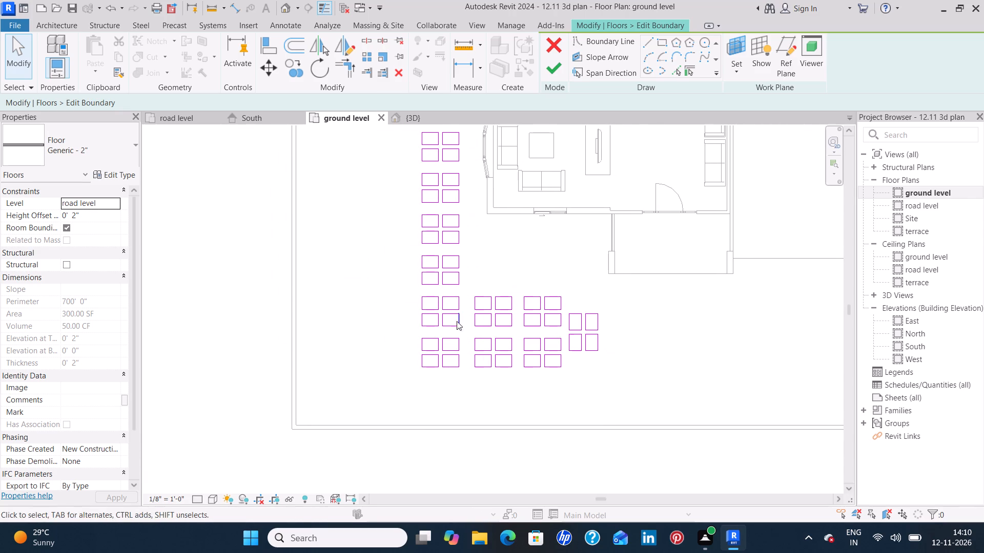
{"action": "left_click_drag", "start_coordinate": [568, 381], "coordinate": [568, 377]}
{"action": "left_click_drag", "start_coordinate": [568, 377], "coordinate": [417, 336]}
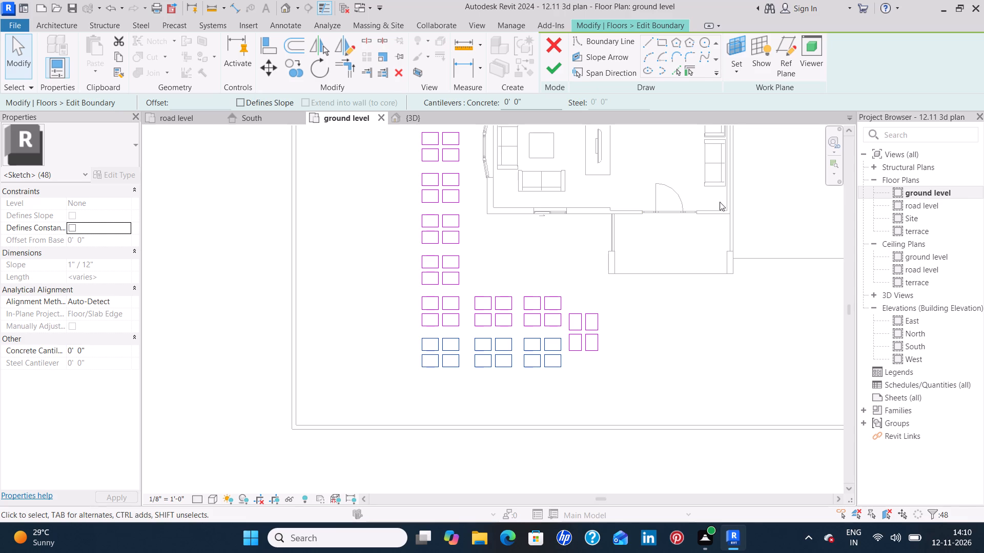
{"action": "key", "text": "Delete"}
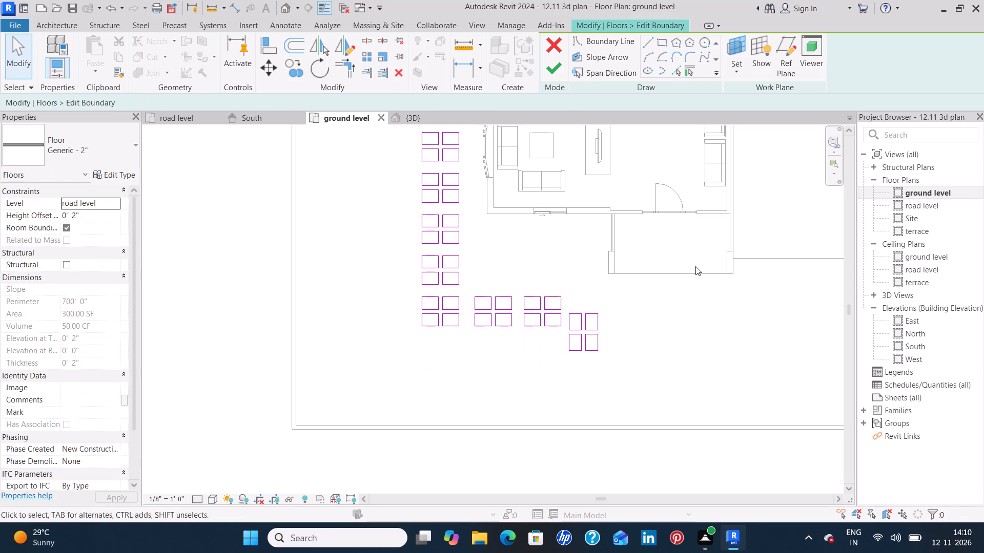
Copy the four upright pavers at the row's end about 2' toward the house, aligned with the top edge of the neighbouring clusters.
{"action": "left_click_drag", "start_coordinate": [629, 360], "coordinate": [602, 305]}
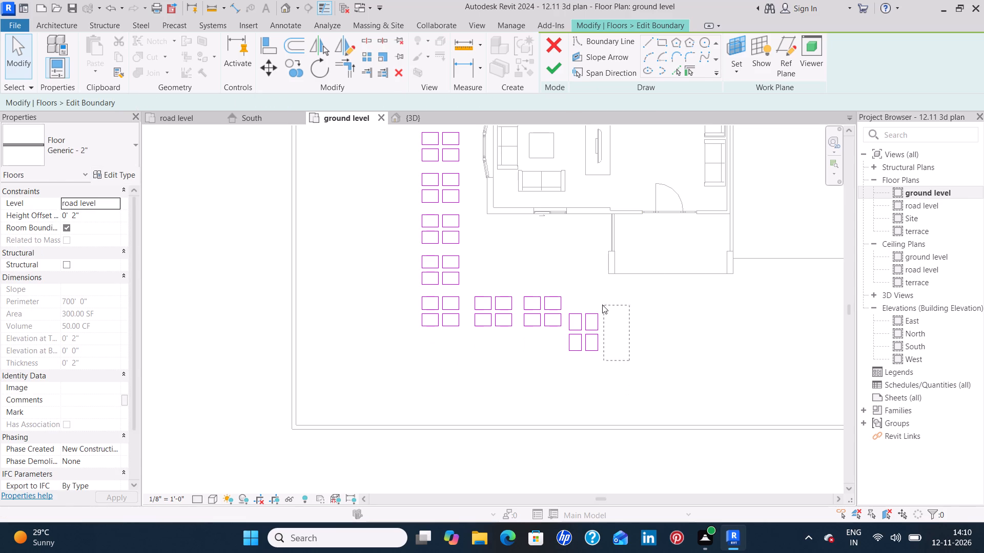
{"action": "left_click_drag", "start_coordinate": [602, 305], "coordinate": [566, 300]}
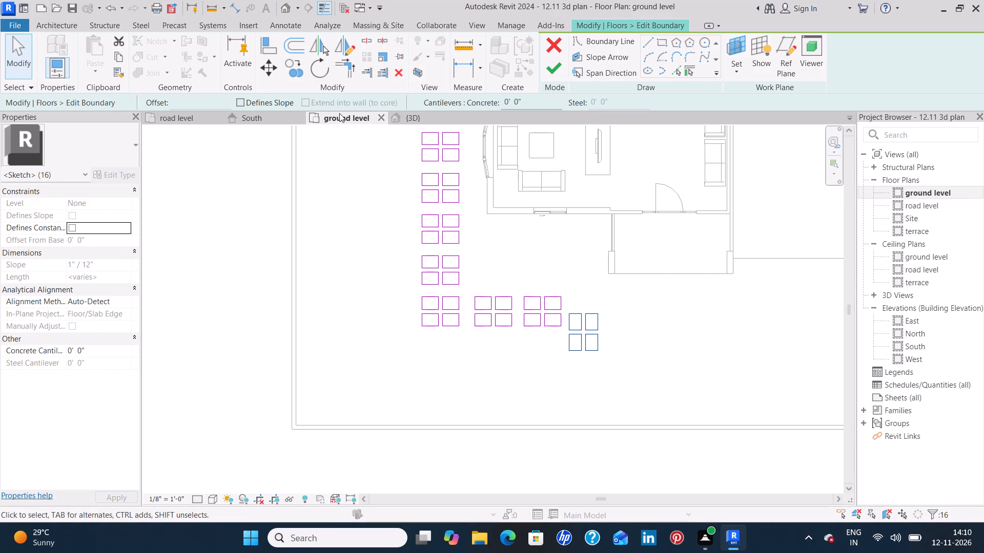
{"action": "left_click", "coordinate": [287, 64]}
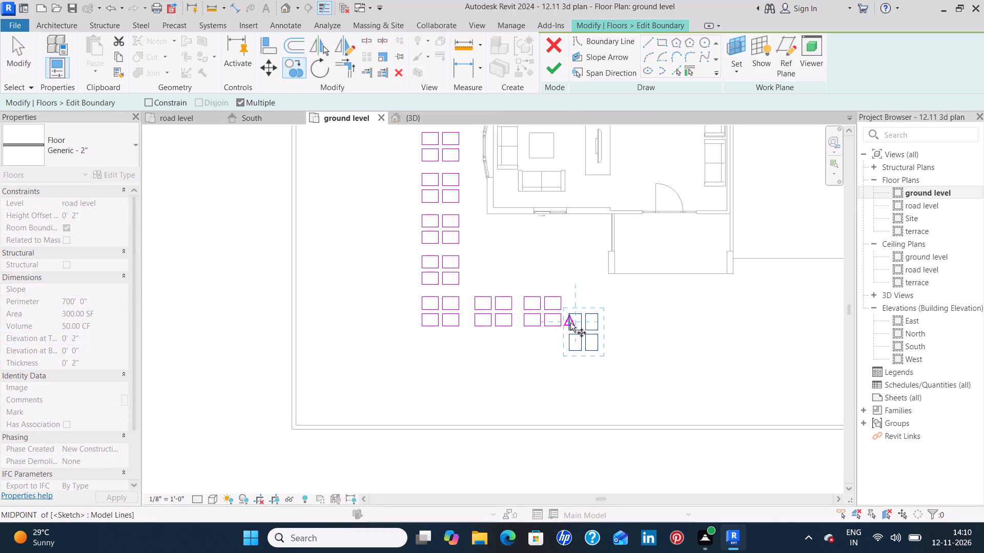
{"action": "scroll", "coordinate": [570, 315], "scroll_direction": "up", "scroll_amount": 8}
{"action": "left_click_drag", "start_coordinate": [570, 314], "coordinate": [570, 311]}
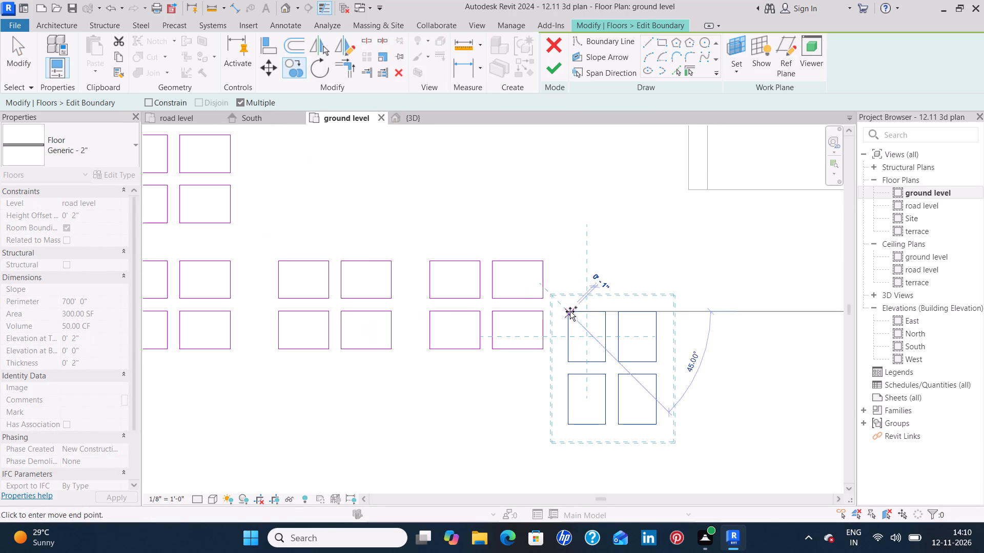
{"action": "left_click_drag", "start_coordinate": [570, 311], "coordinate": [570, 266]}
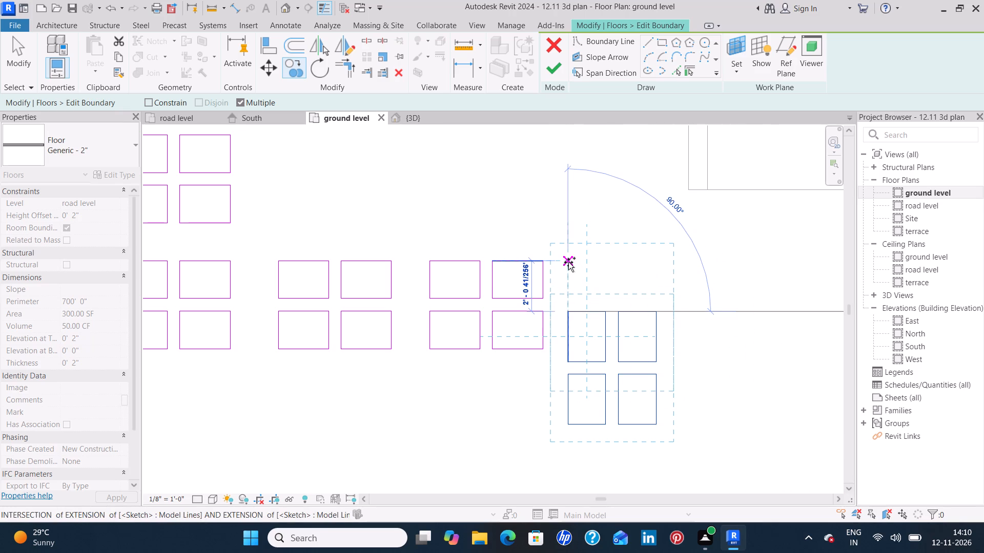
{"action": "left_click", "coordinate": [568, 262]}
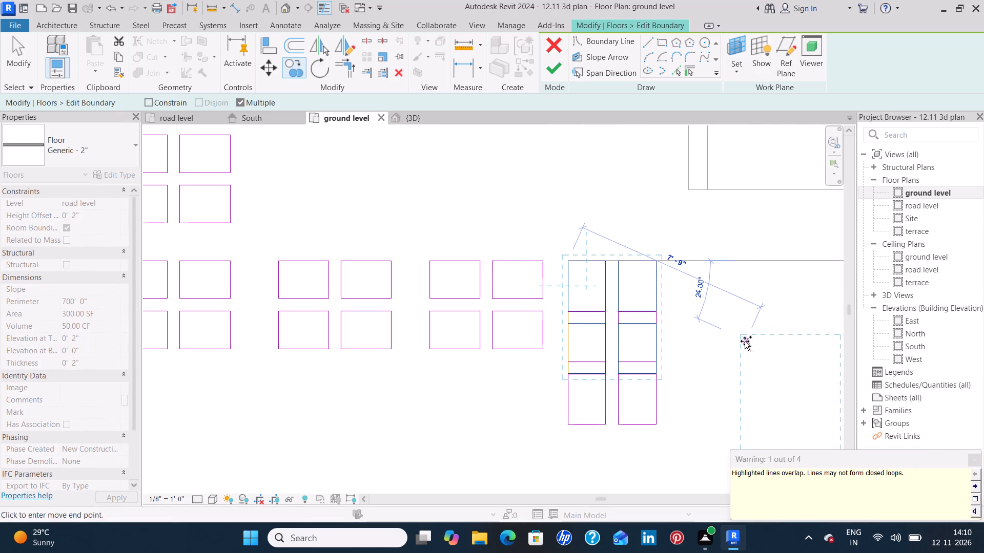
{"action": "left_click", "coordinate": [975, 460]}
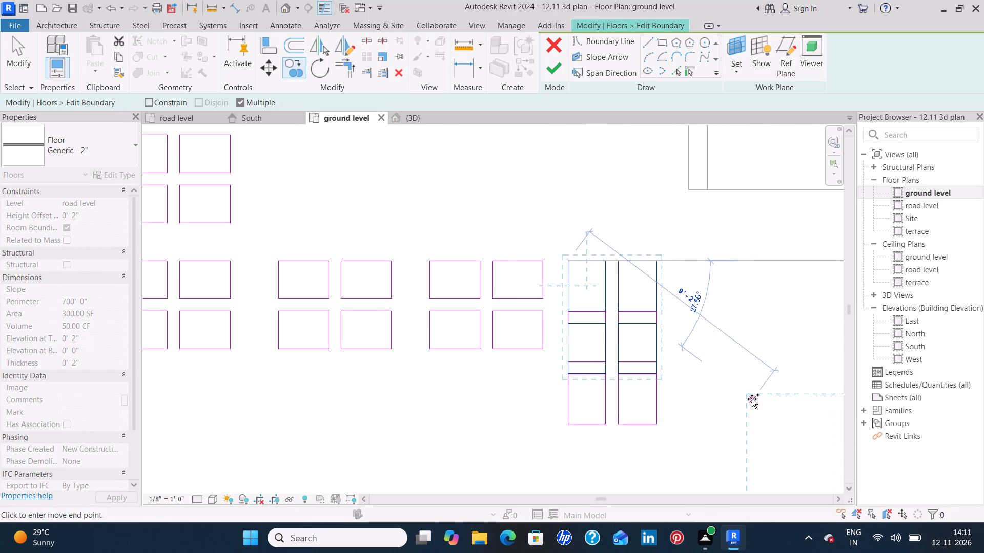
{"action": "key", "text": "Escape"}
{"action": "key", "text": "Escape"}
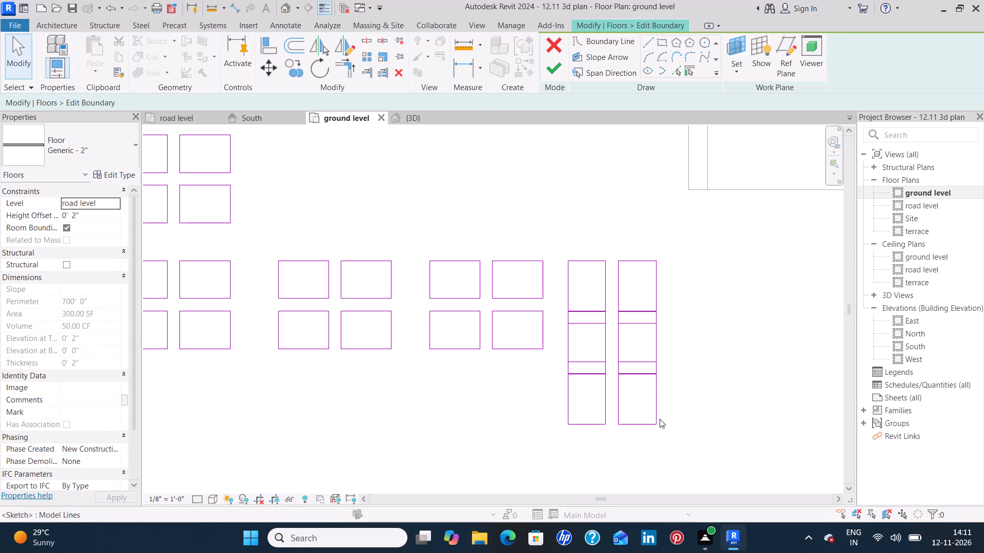
Delete the lower overlapping pavers and leftover horizontal lines at the row's end, keeping only the top two upright pavers.
{"action": "left_click_drag", "start_coordinate": [669, 431], "coordinate": [670, 394]}
{"action": "left_click_drag", "start_coordinate": [670, 394], "coordinate": [554, 349]}
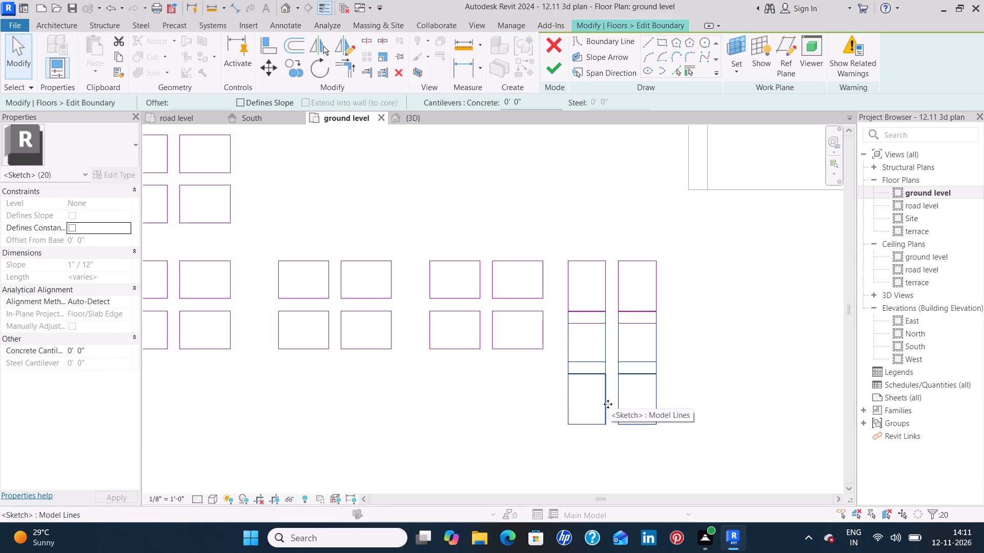
{"action": "key", "text": "Delete"}
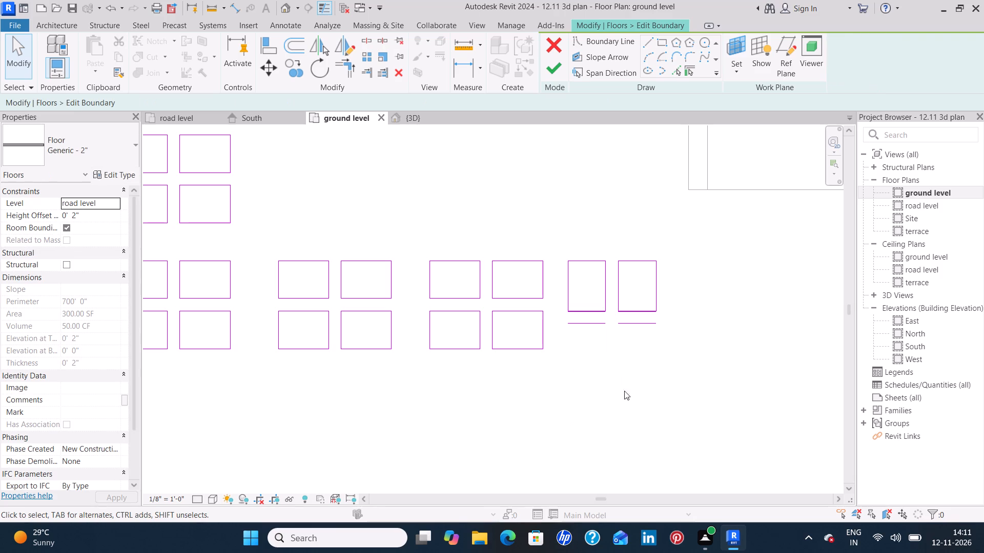
{"action": "left_click", "coordinate": [646, 310]}
{"action": "key", "text": "Delete"}
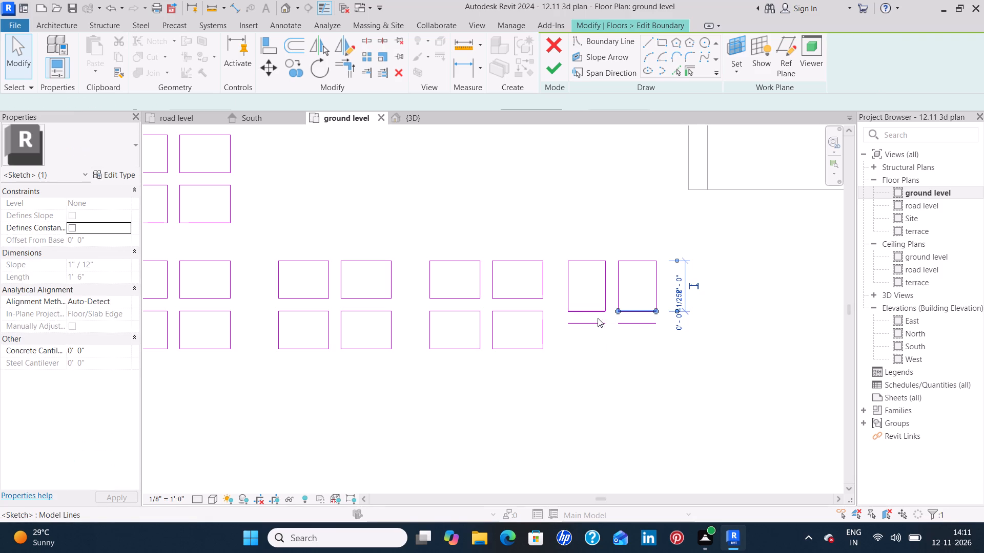
{"action": "left_click", "coordinate": [583, 307]}
{"action": "key", "text": "Delete"}
{"action": "left_click", "coordinate": [637, 326]}
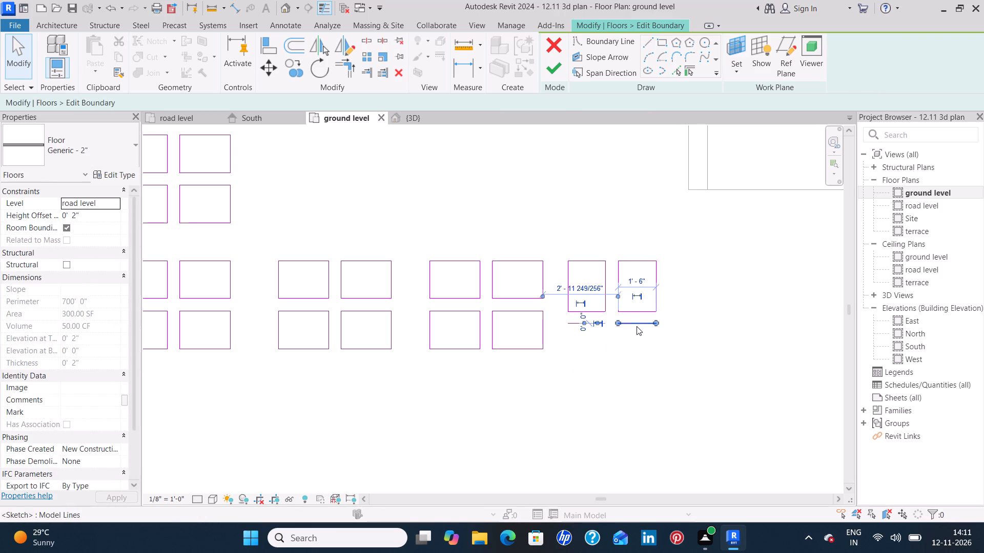
{"action": "key", "text": "Delete"}
{"action": "left_click", "coordinate": [584, 318]}
{"action": "key", "text": "Delete"}
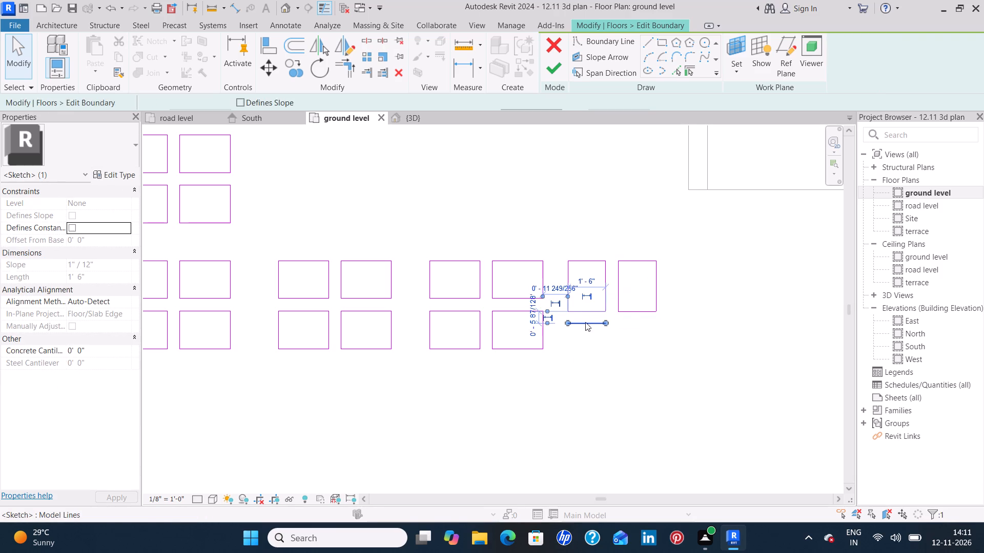
Delete the two remaining upright pavers at the end of the front row.
{"action": "left_click_drag", "start_coordinate": [663, 343], "coordinate": [651, 243]}
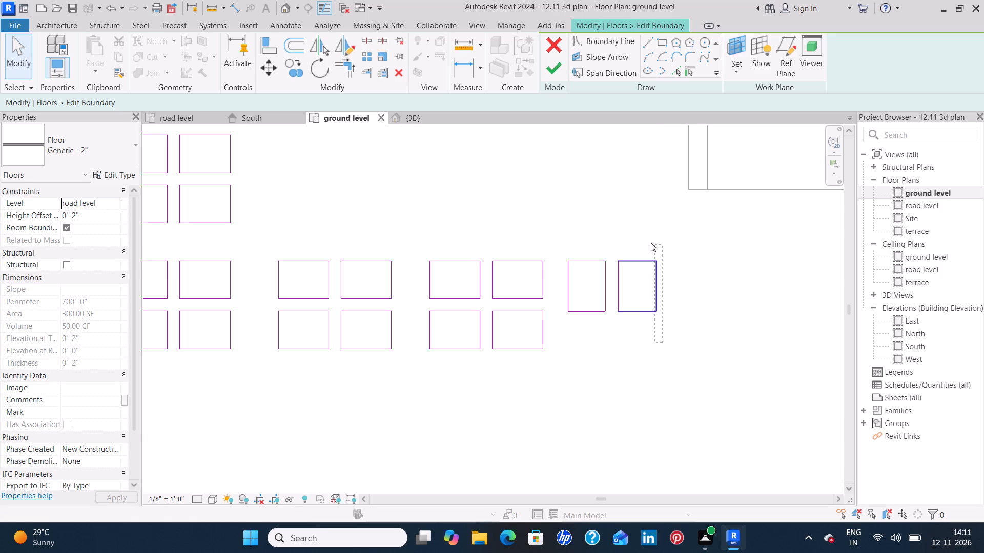
{"action": "left_click_drag", "start_coordinate": [651, 243], "coordinate": [562, 243]}
{"action": "key", "text": "Delete"}
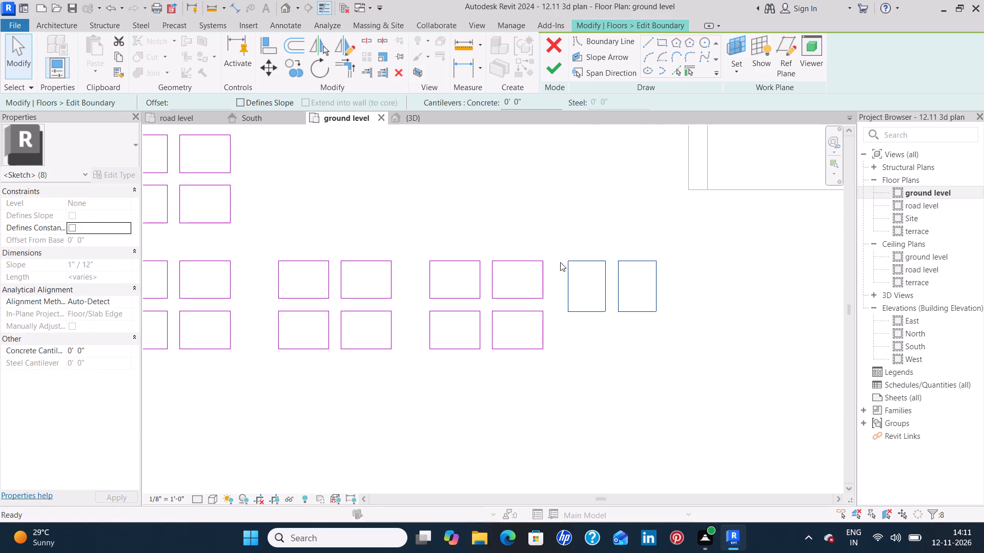
Nudge the two outer four-paver clusters of the front row together toward the corner cluster, leaving a narrow gap.
{"action": "scroll", "coordinate": [586, 293], "scroll_direction": "down", "scroll_amount": 4}
{"action": "middle_click_drag", "start_coordinate": [666, 280], "coordinate": [622, 359]}
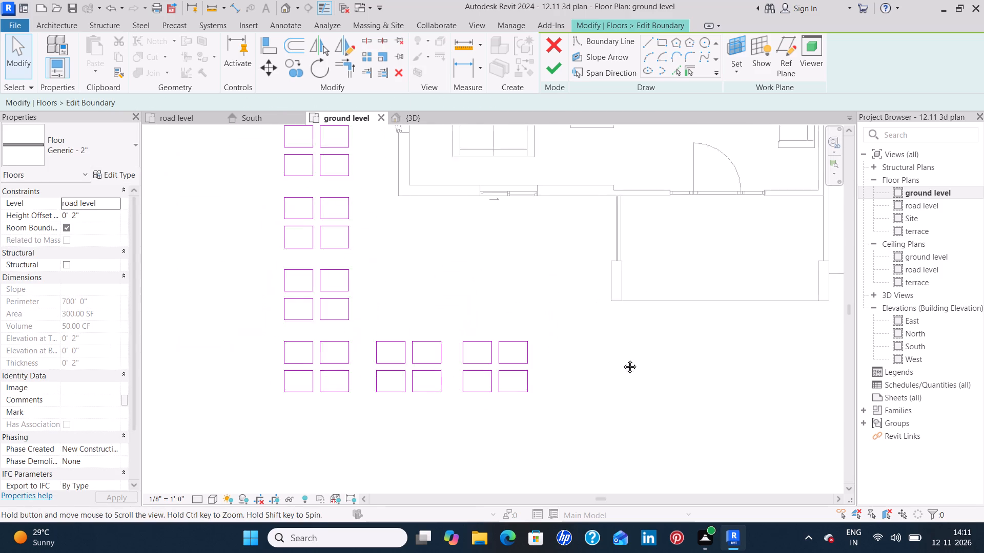
{"action": "middle_click_drag", "start_coordinate": [622, 359], "coordinate": [621, 361]}
{"action": "scroll", "coordinate": [618, 363], "scroll_direction": "down", "scroll_amount": 3}
{"action": "middle_click_drag", "start_coordinate": [601, 361], "coordinate": [598, 309]}
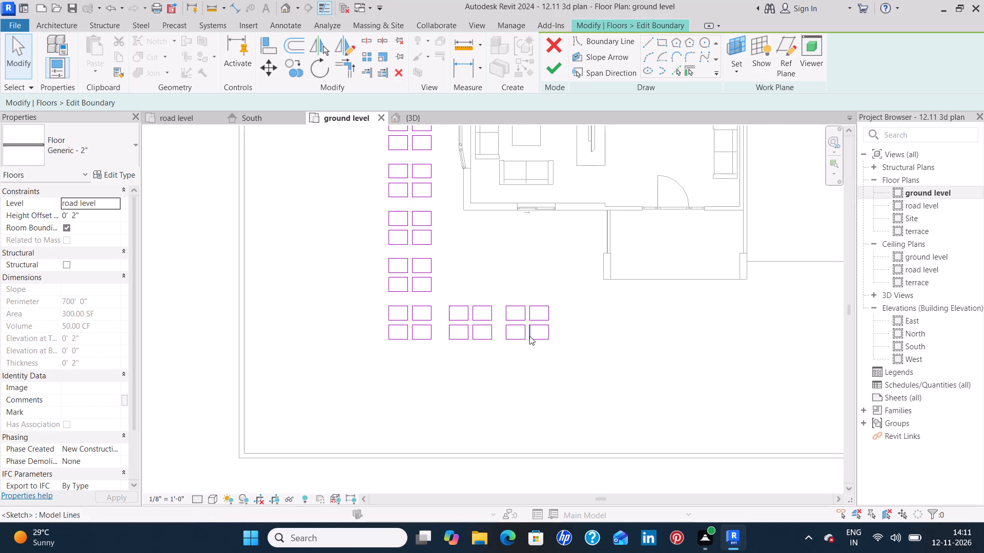
{"action": "scroll", "coordinate": [529, 336], "scroll_direction": "up", "scroll_amount": 4}
{"action": "left_click_drag", "start_coordinate": [577, 363], "coordinate": [503, 252]}
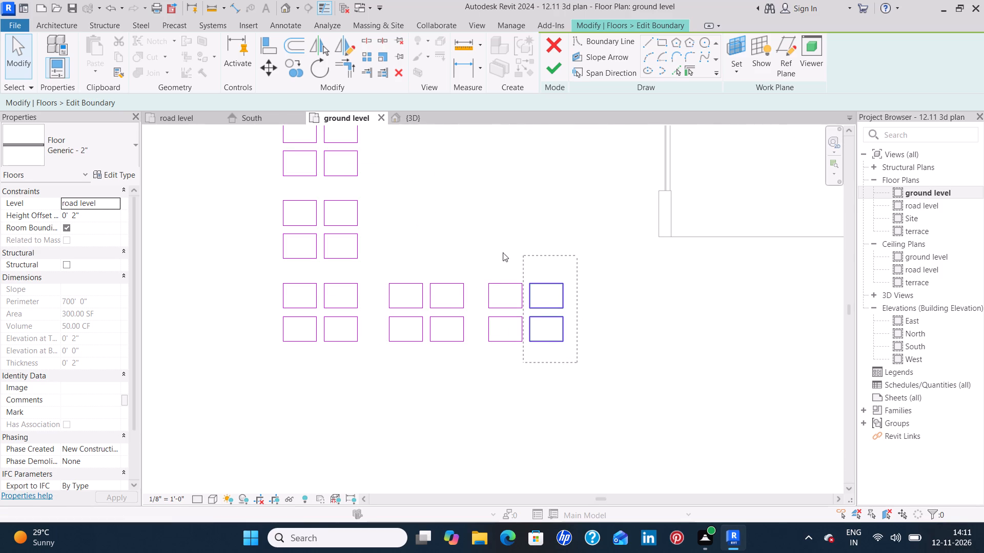
{"action": "left_click_drag", "start_coordinate": [503, 252], "coordinate": [369, 252]}
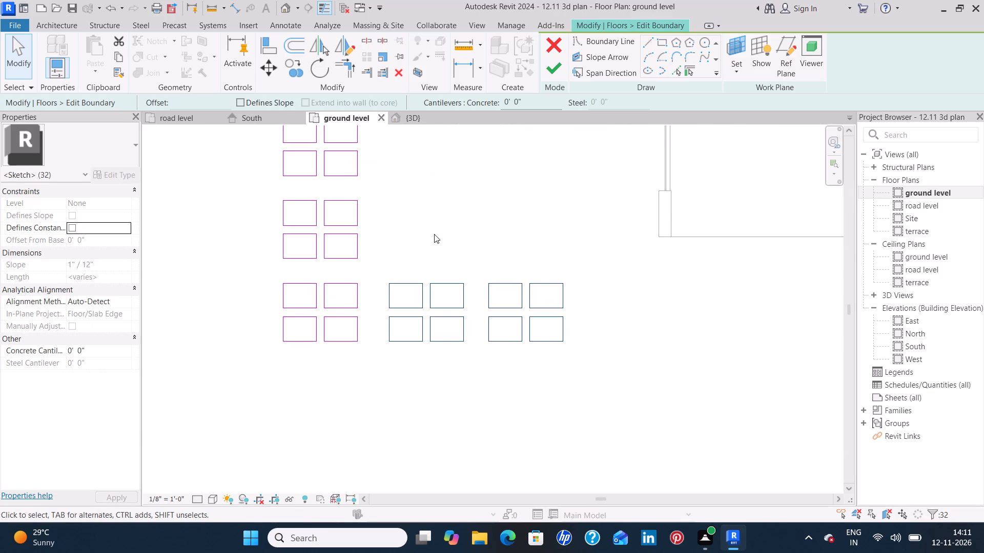
{"action": "key", "text": "Left"}
{"action": "key", "text": "Left"}
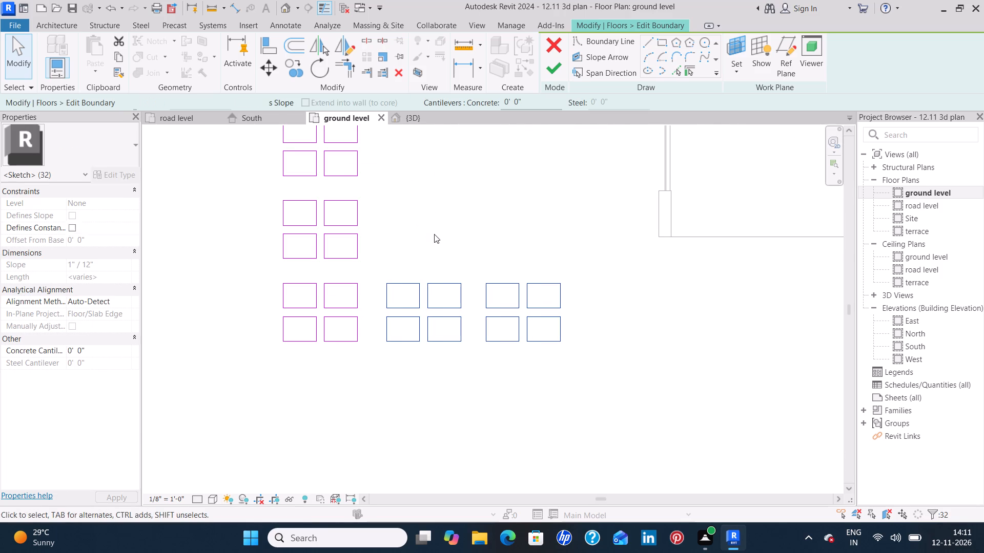
{"action": "key", "text": "Left"}
{"action": "key", "text": "Left"}
{"action": "key", "text": "Left"}
{"action": "key", "text": "Left"}
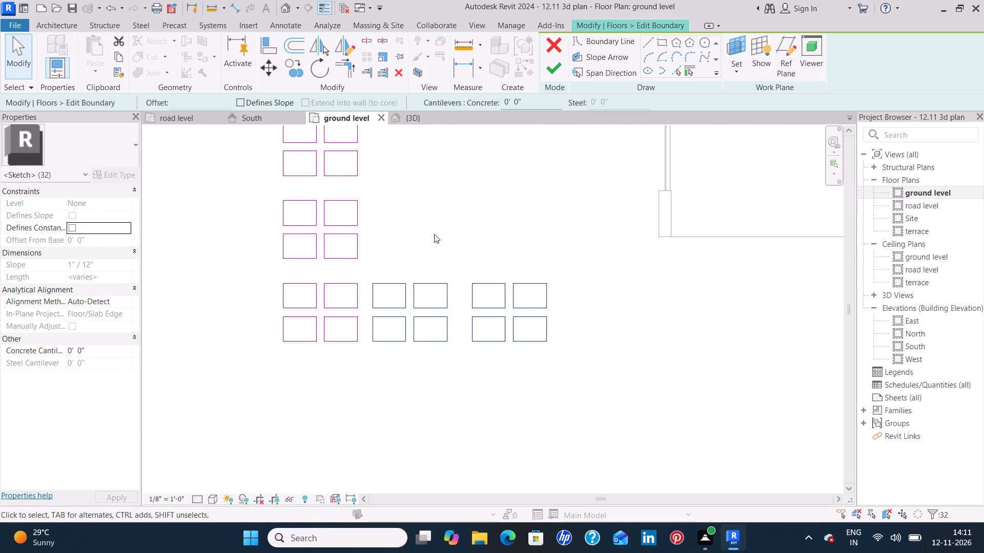
{"action": "key", "text": "Right"}
{"action": "key", "text": "Right"}
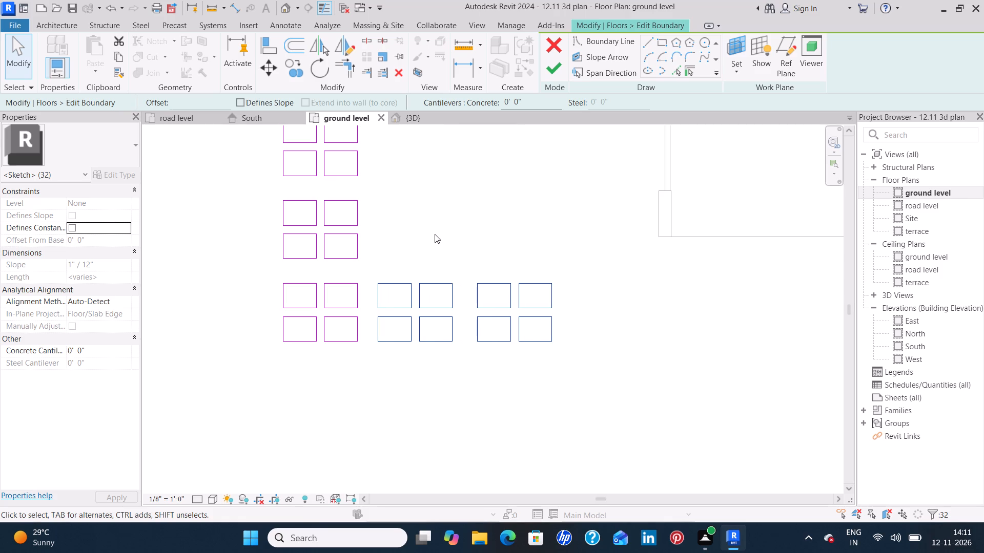
{"action": "left_click", "coordinate": [439, 234]}
Nudge the front row's end four-paver cluster toward the middle cluster to narrow the gap between them.
{"action": "left_click_drag", "start_coordinate": [547, 379], "coordinate": [565, 306]}
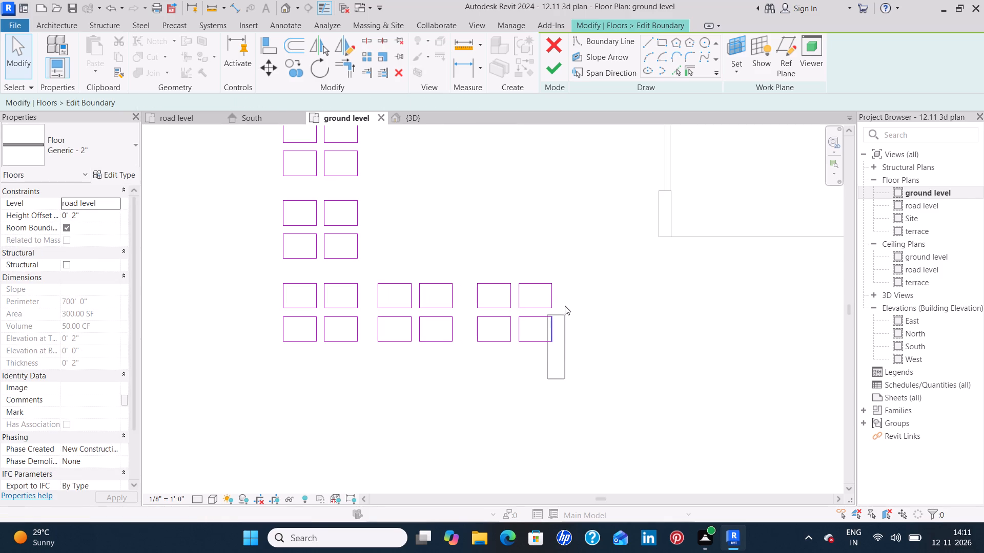
{"action": "left_click_drag", "start_coordinate": [565, 306], "coordinate": [466, 255]}
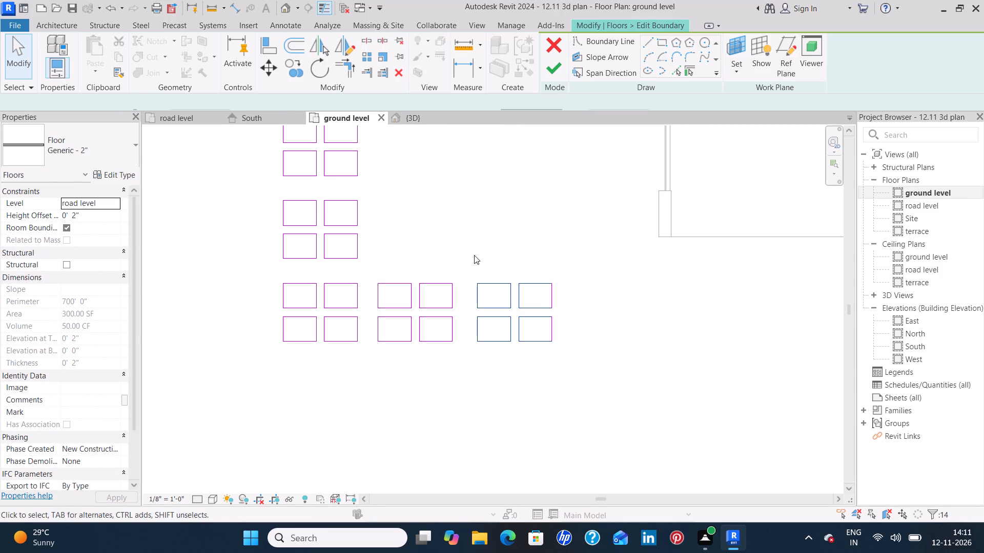
{"action": "left_click", "coordinate": [553, 299], "text": "ctrl"}
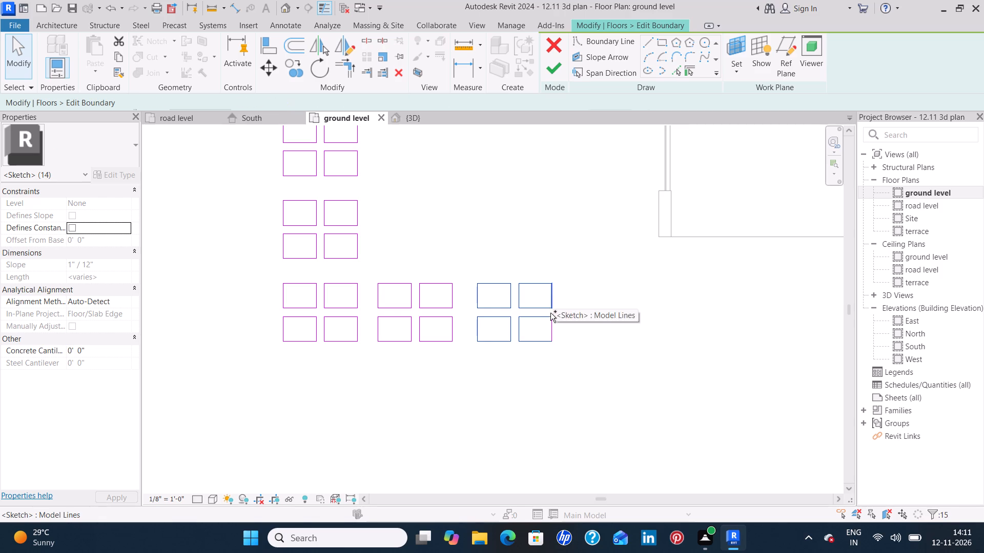
{"action": "left_click", "coordinate": [549, 330], "text": "ctrl"}
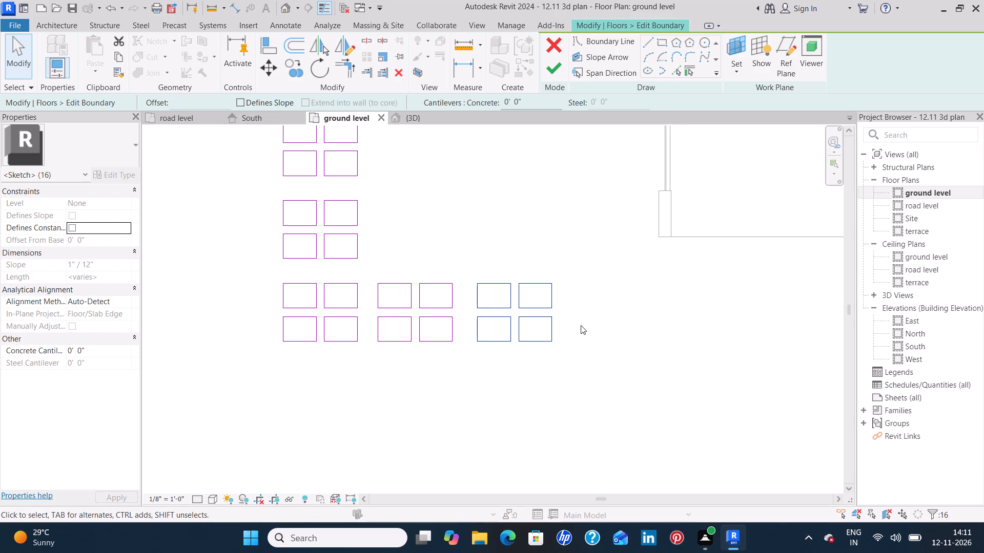
{"action": "key", "text": "Left"}
{"action": "key", "text": "Left"}
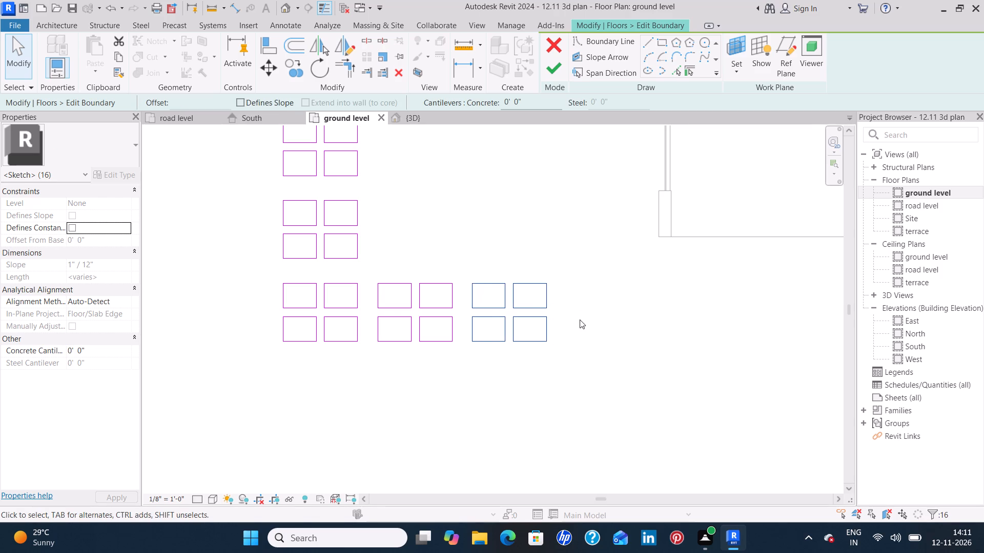
{"action": "left_click", "coordinate": [580, 317]}
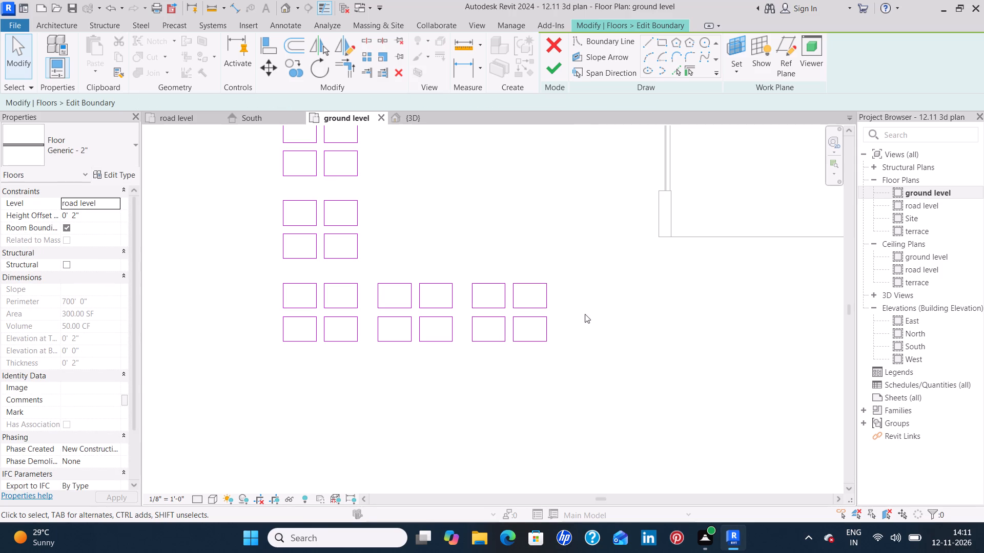
Copy the front row's end four-paver cluster 5' 6" horizontally toward the terrace, extending the row by one cluster.
{"action": "middle_click_drag", "start_coordinate": [589, 266], "coordinate": [589, 304]}
{"action": "scroll", "coordinate": [589, 304], "scroll_direction": "up", "scroll_amount": 1}
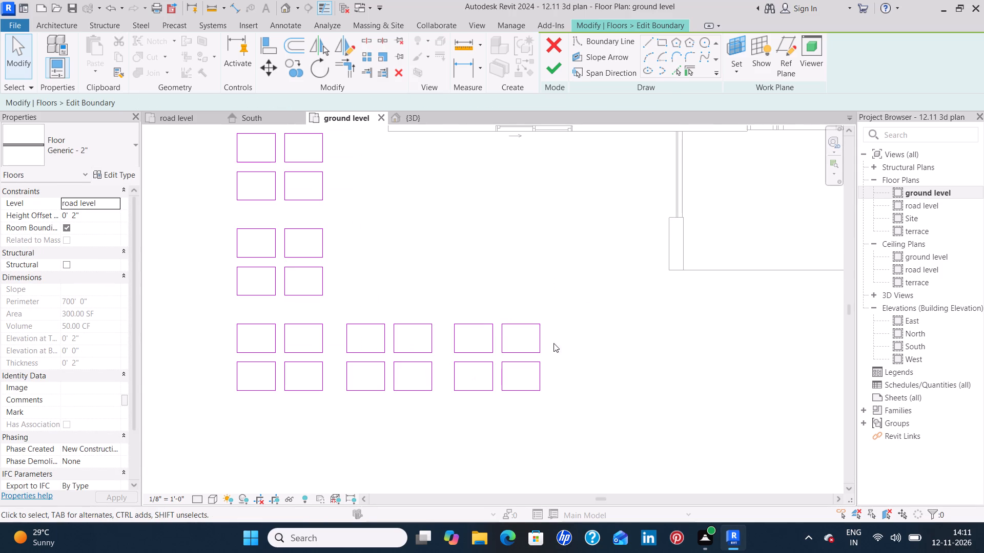
{"action": "left_click_drag", "start_coordinate": [548, 405], "coordinate": [508, 296]}
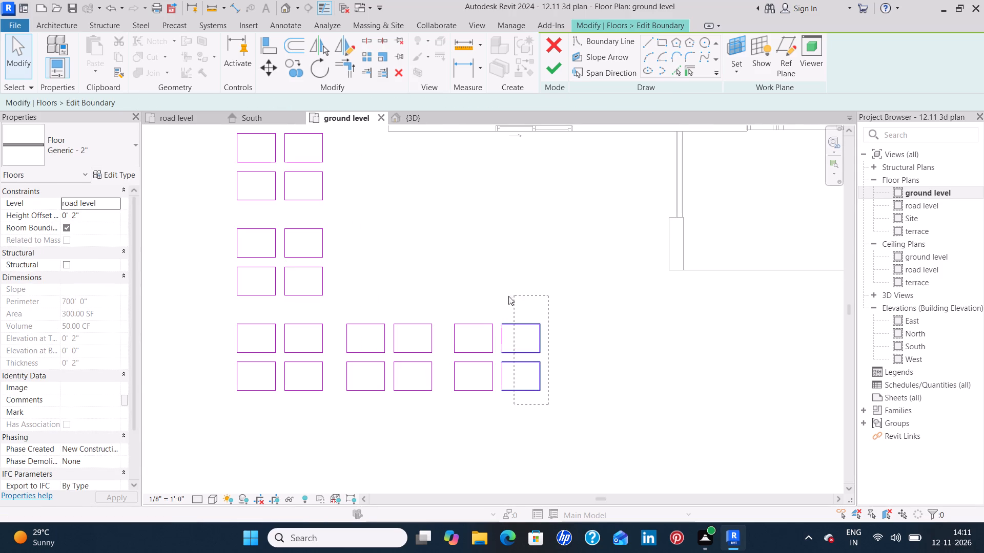
{"action": "left_click_drag", "start_coordinate": [508, 296], "coordinate": [447, 304]}
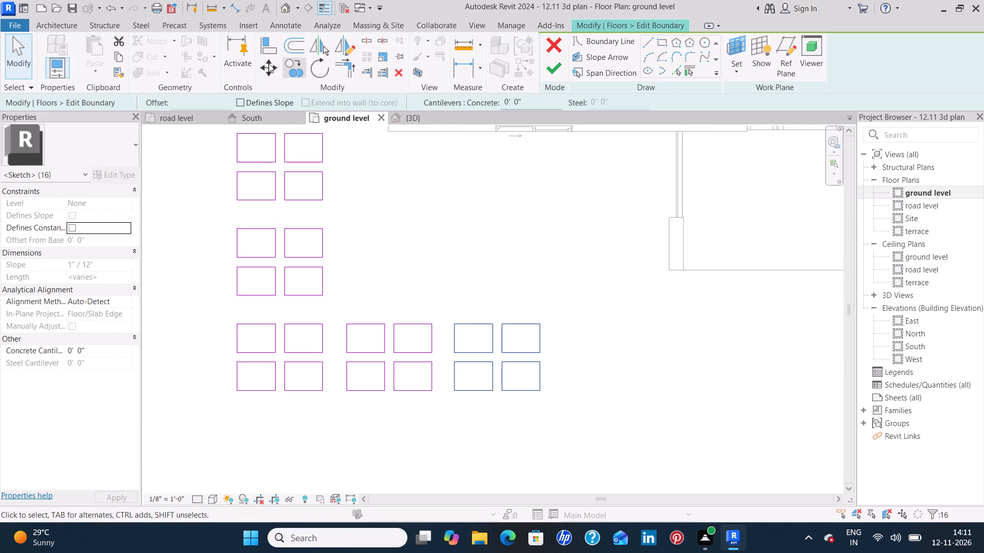
{"action": "left_click", "coordinate": [286, 66]}
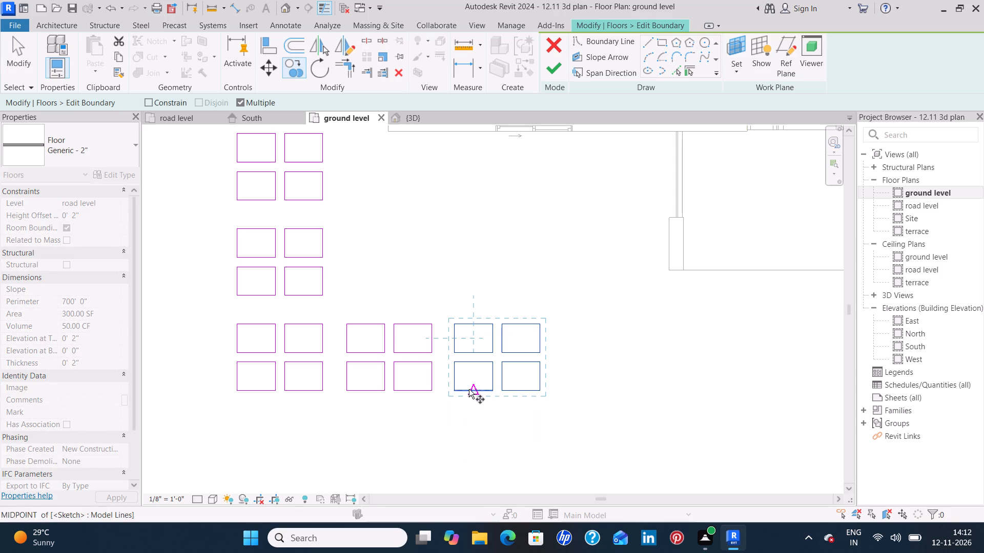
{"action": "left_click", "coordinate": [452, 386]}
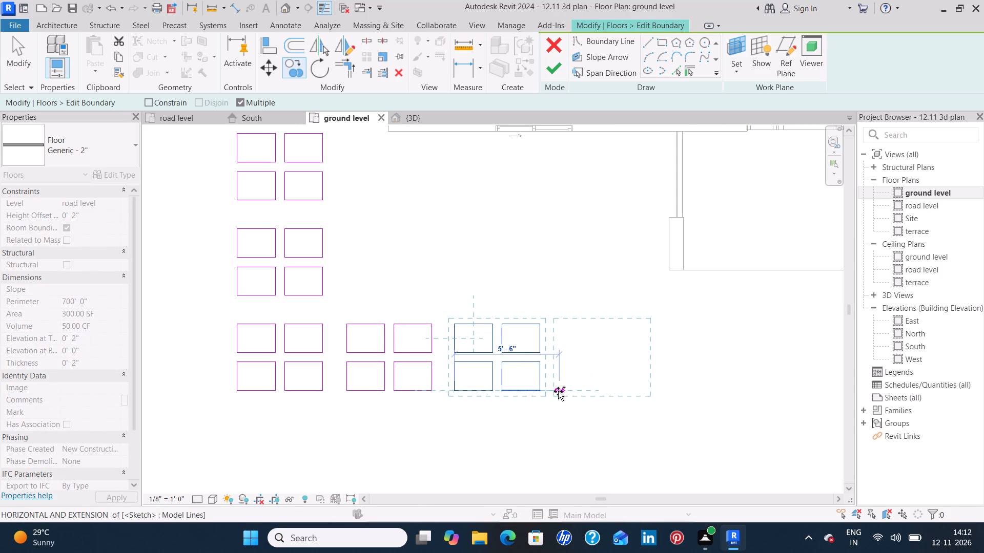
{"action": "left_click", "coordinate": [558, 391]}
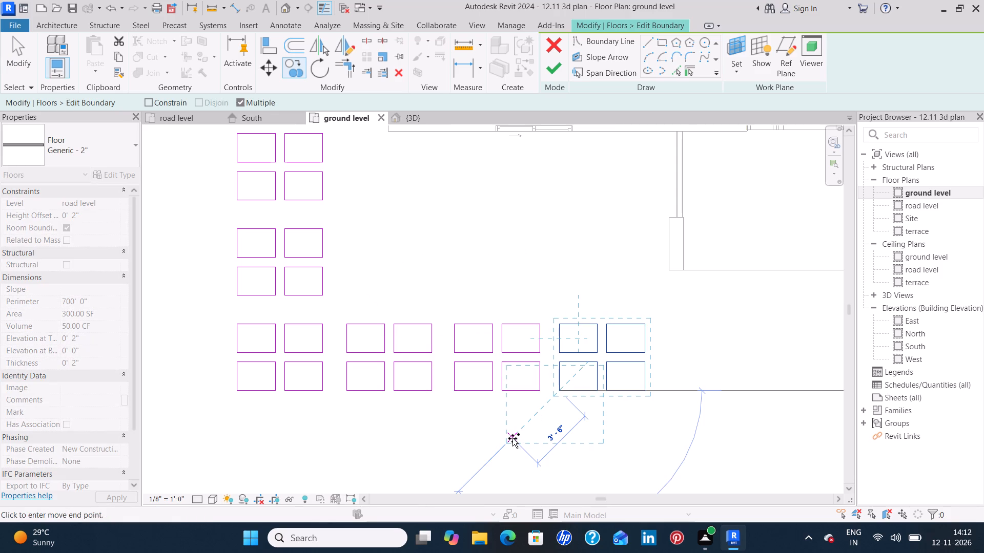
{"action": "key", "text": "Escape"}
{"action": "key", "text": "Escape"}
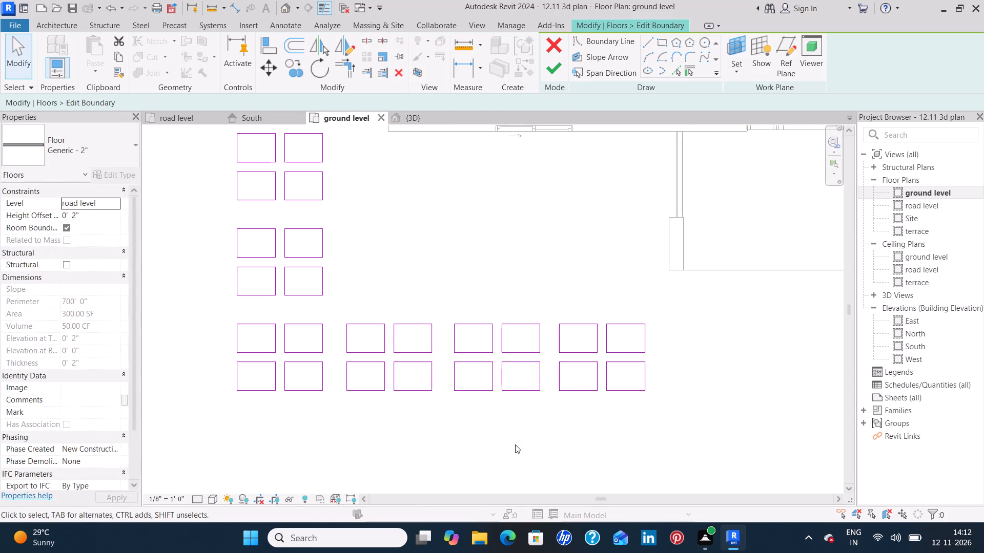
Finish the paver floor's boundary edit, dismiss the save reminder without saving, and deselect the floor.
{"action": "scroll", "coordinate": [597, 443], "scroll_direction": "down", "scroll_amount": 4}
{"action": "middle_click_drag", "start_coordinate": [692, 413], "coordinate": [579, 354]}
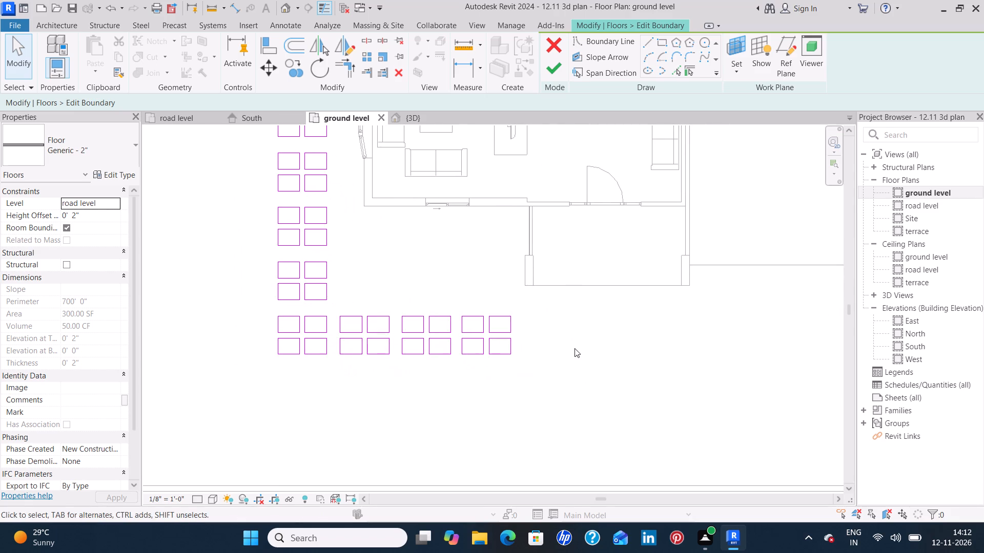
{"action": "left_click", "coordinate": [543, 71]}
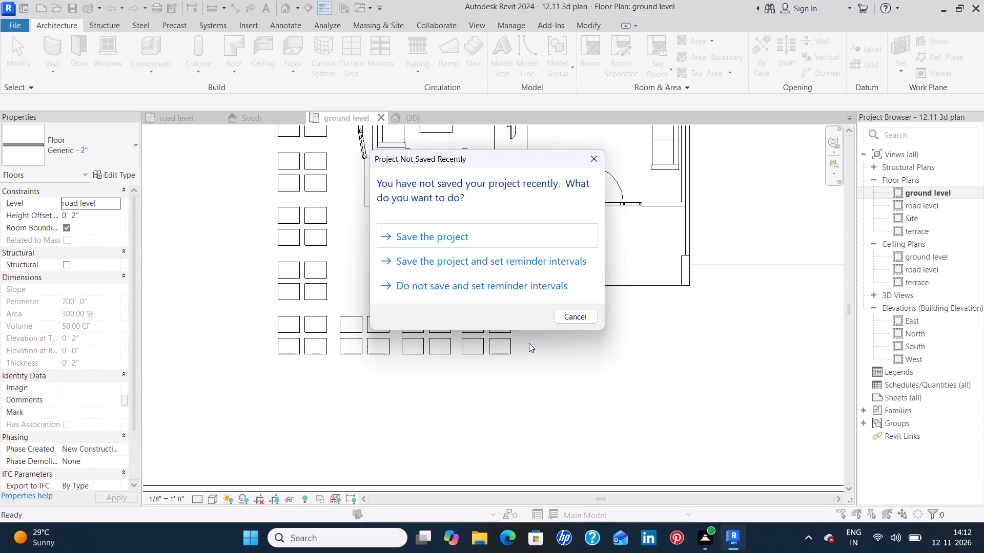
{"action": "left_click", "coordinate": [592, 155]}
{"action": "middle_click_drag", "start_coordinate": [564, 342], "coordinate": [530, 291]}
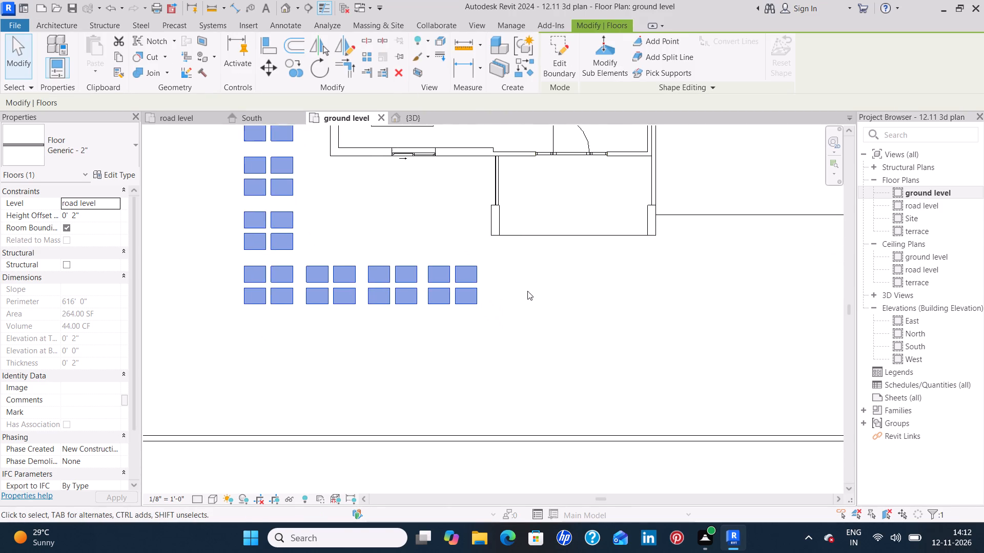
{"action": "left_click", "coordinate": [527, 301]}
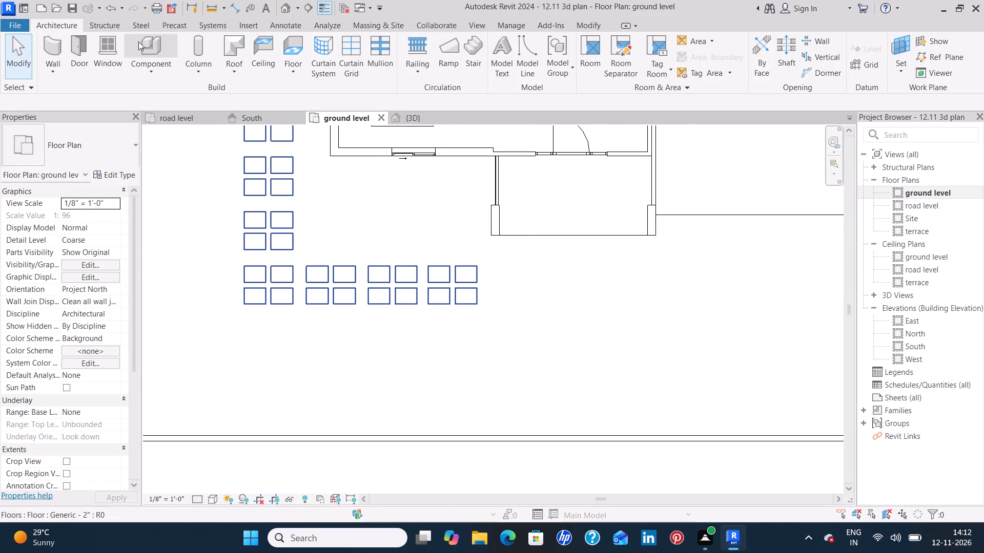
Start a new floor and duplicate the Generic - 2" floor type under the suggested name.
{"action": "left_click", "coordinate": [285, 49]}
{"action": "left_click", "coordinate": [102, 173]}
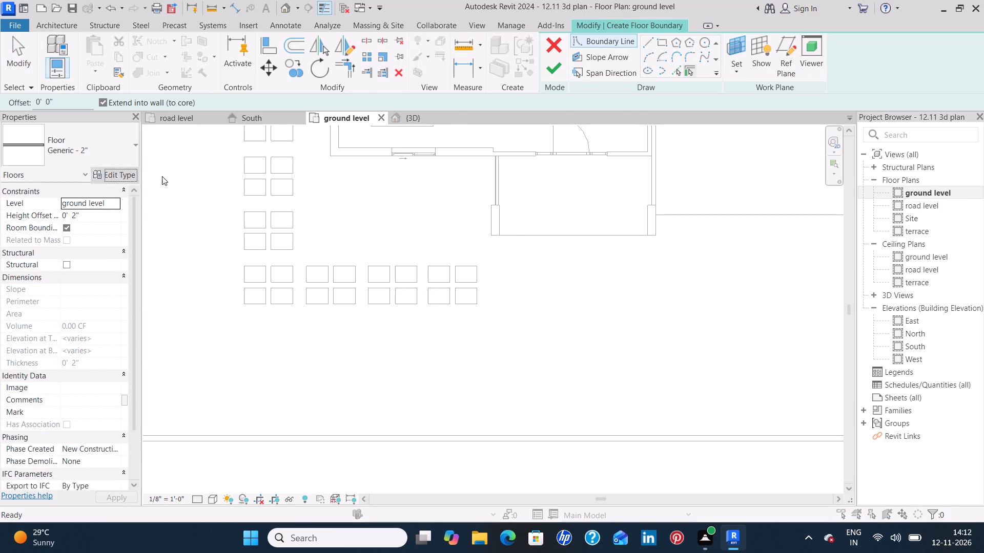
{"action": "left_click", "coordinate": [600, 120]}
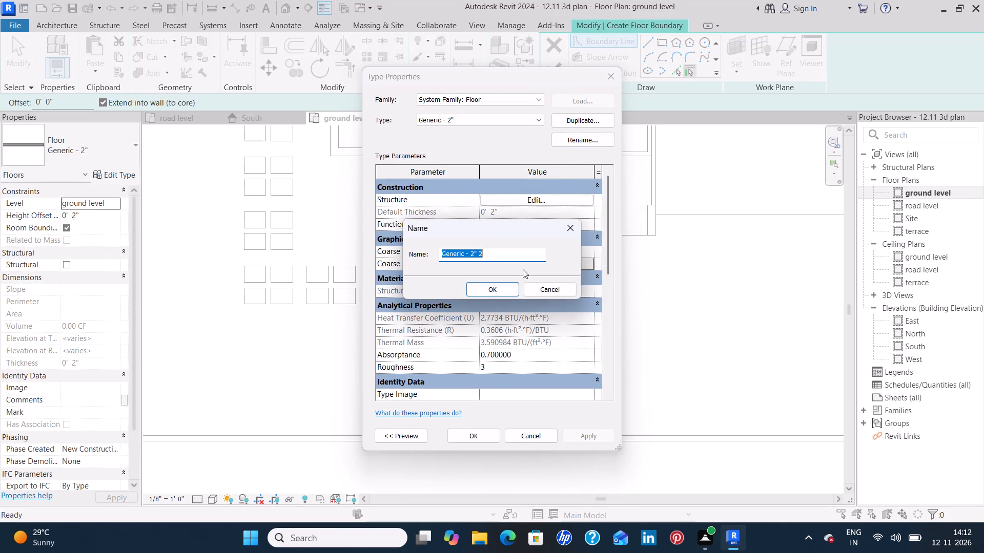
{"action": "left_click", "coordinate": [508, 285]}
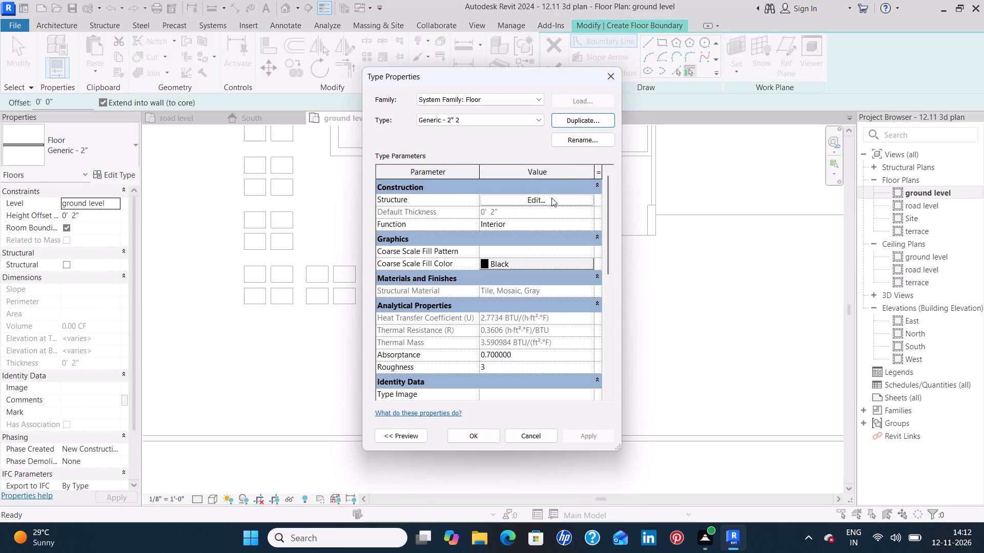
Assign the Concrete, Precast material to the duplicated floor type's structure layer, searching the materials for "cast", and apply the type.
{"action": "left_click", "coordinate": [552, 201]}
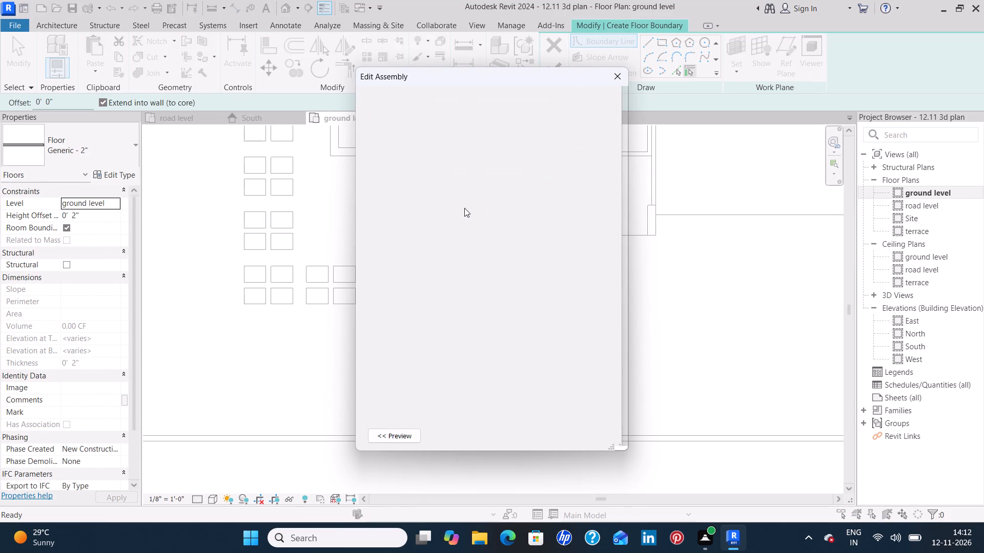
{"action": "left_click", "coordinate": [464, 208]}
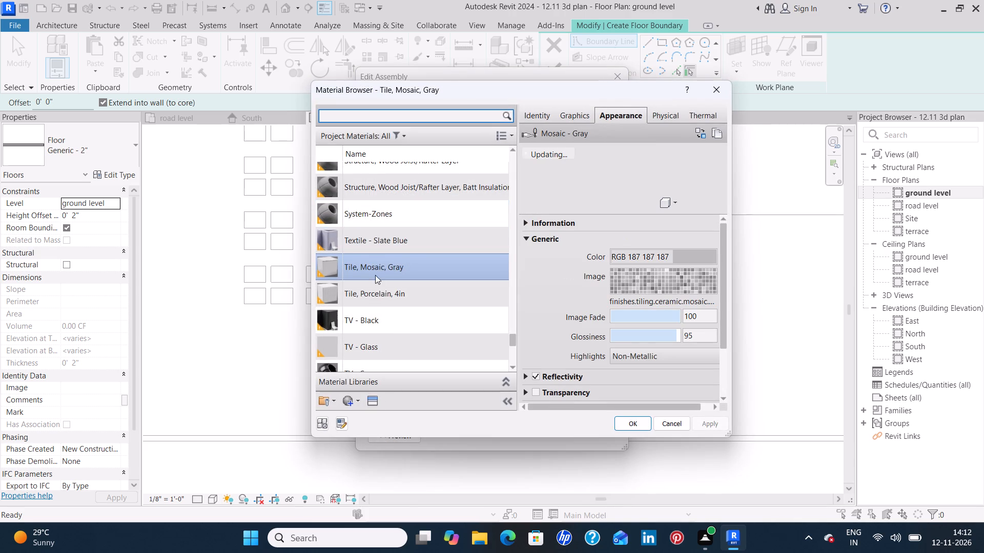
{"action": "scroll", "coordinate": [399, 246], "scroll_direction": "up", "scroll_amount": 5}
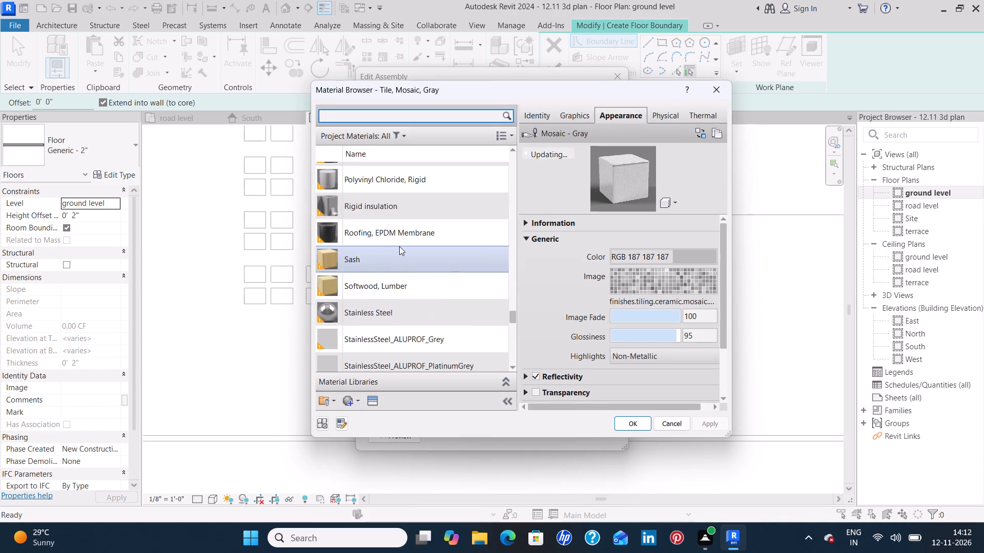
{"action": "scroll", "coordinate": [400, 245], "scroll_direction": "up", "scroll_amount": 1}
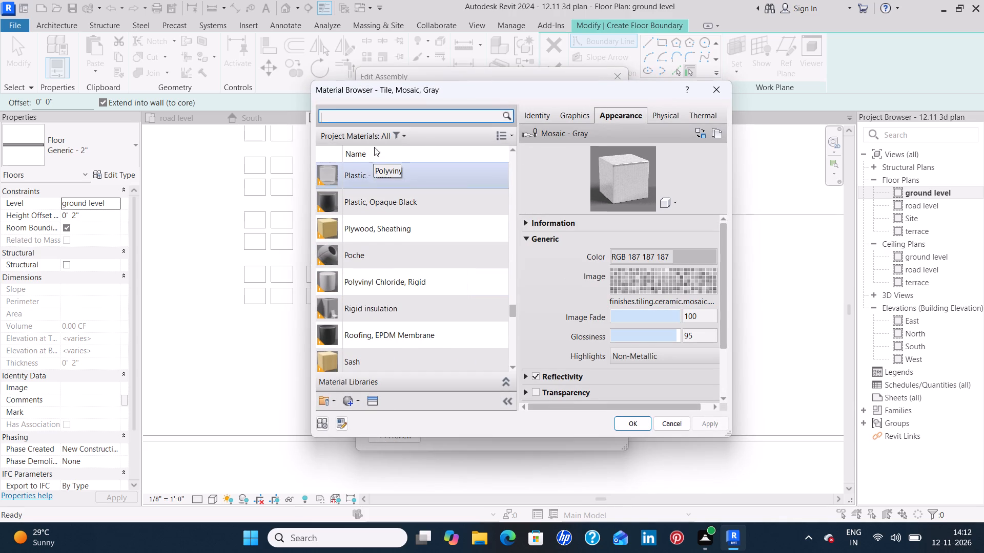
{"action": "left_click", "coordinate": [379, 117]}
{"action": "type", "text": "cast"}
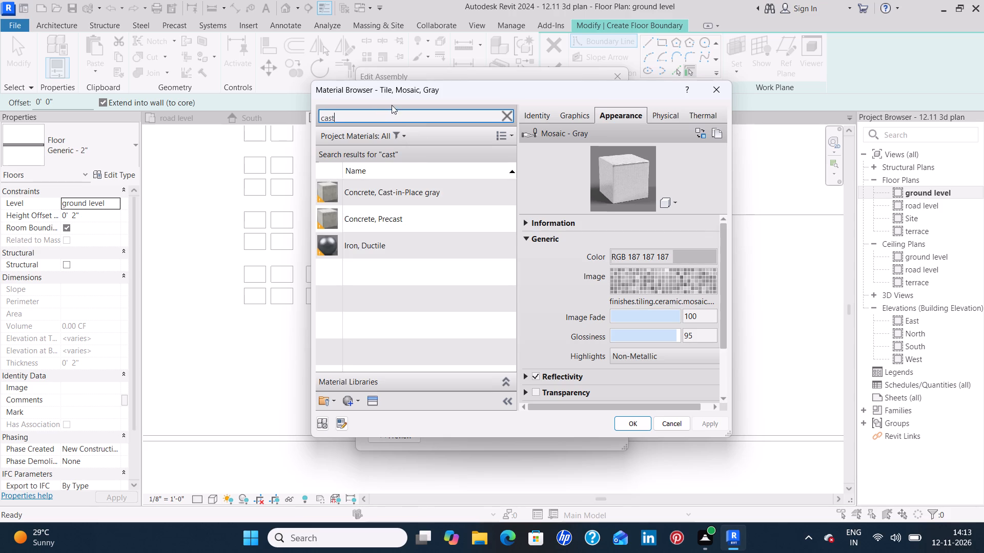
{"action": "left_click", "coordinate": [413, 214]}
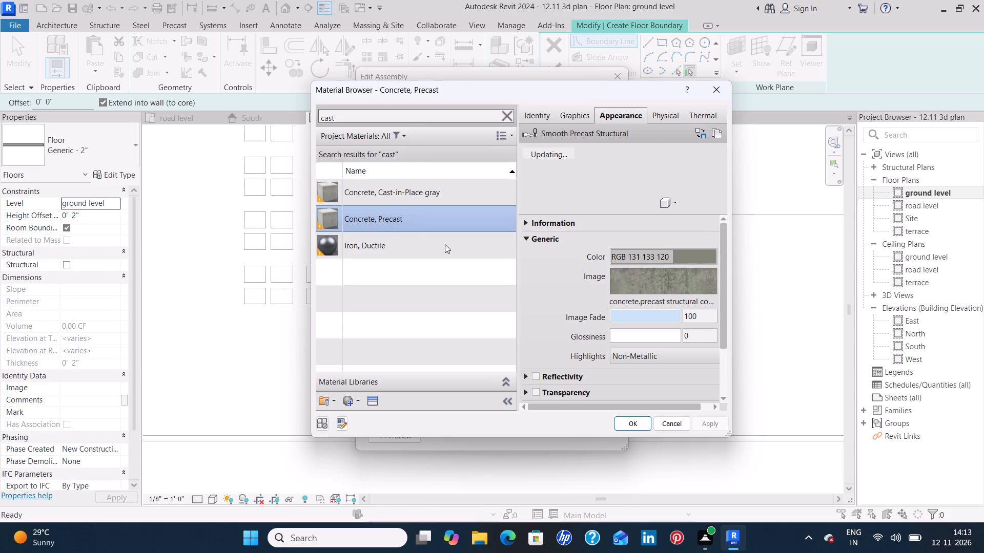
{"action": "left_click", "coordinate": [627, 424]}
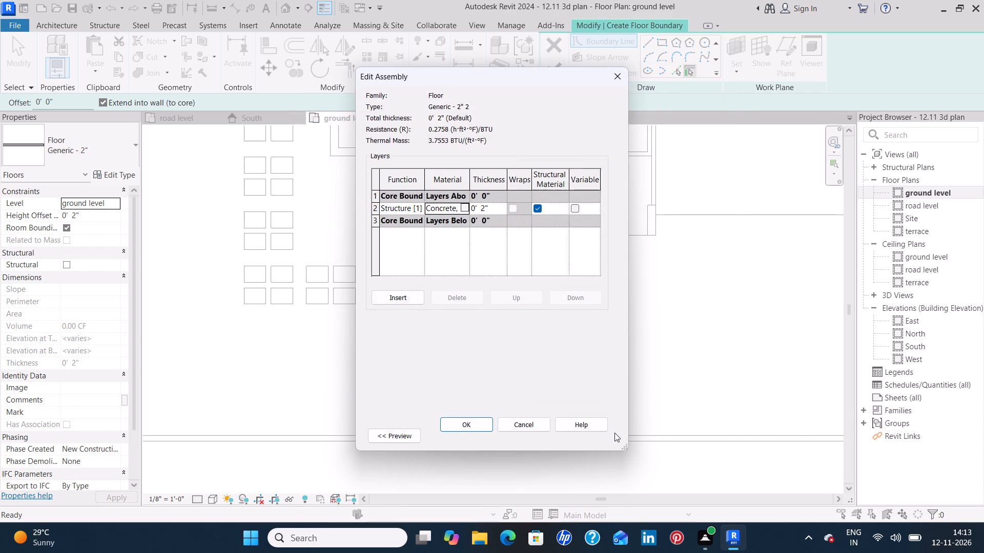
{"action": "left_click", "coordinate": [481, 429]}
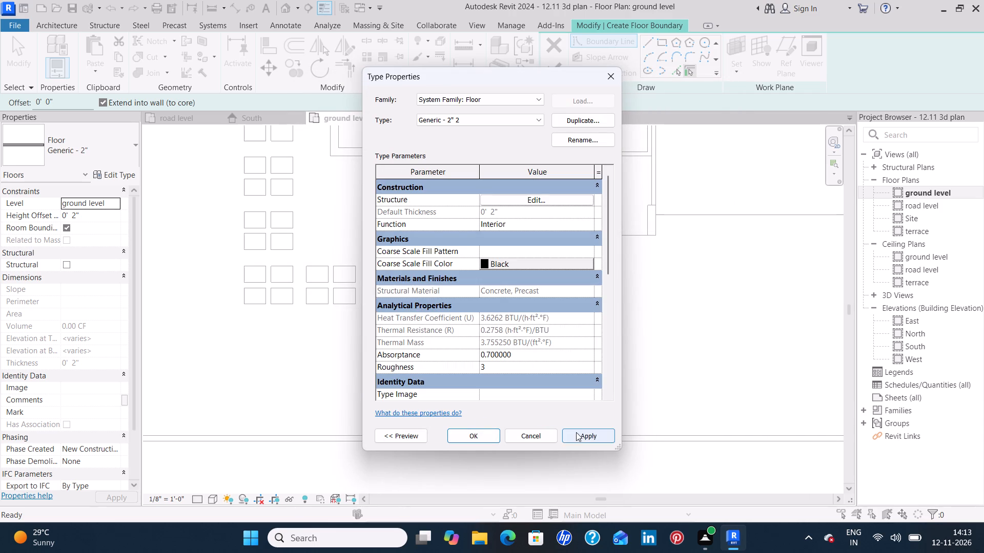
{"action": "left_click", "coordinate": [578, 435]}
{"action": "left_click", "coordinate": [483, 433]}
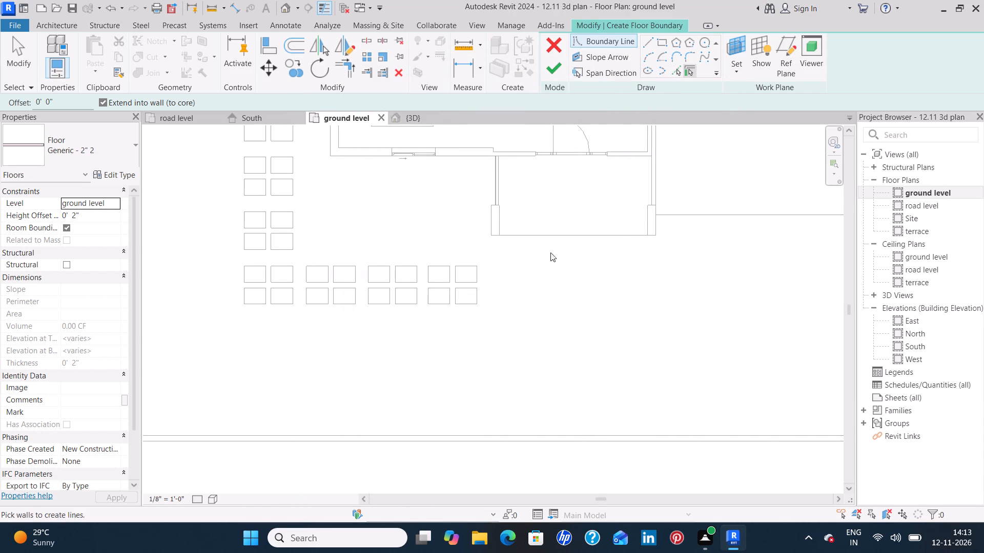
Draw the first floor boundary lines from the terrace's paver-side wall corner: about 1' 5" outward, plus 7' 4" toward the front.
{"action": "scroll", "coordinate": [505, 257], "scroll_direction": "down", "scroll_amount": 4}
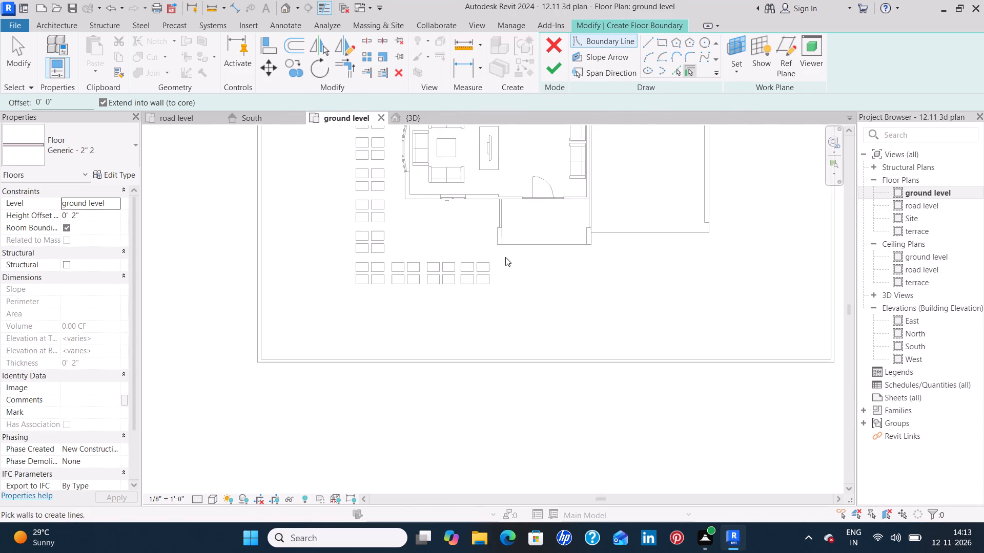
{"action": "scroll", "coordinate": [505, 257], "scroll_direction": "down", "scroll_amount": 8}
{"action": "scroll", "coordinate": [505, 257], "scroll_direction": "up", "scroll_amount": 1}
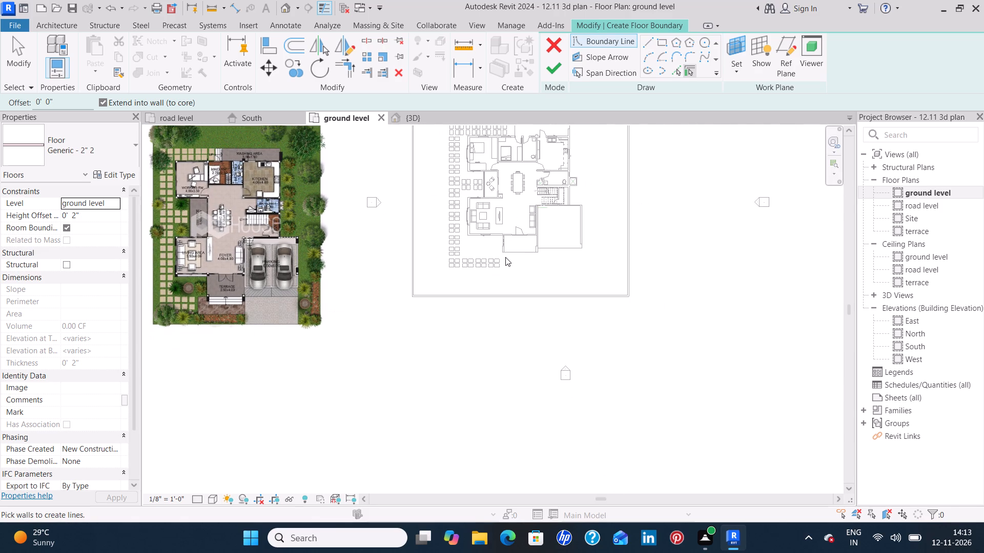
{"action": "scroll", "coordinate": [505, 257], "scroll_direction": "up", "scroll_amount": 1}
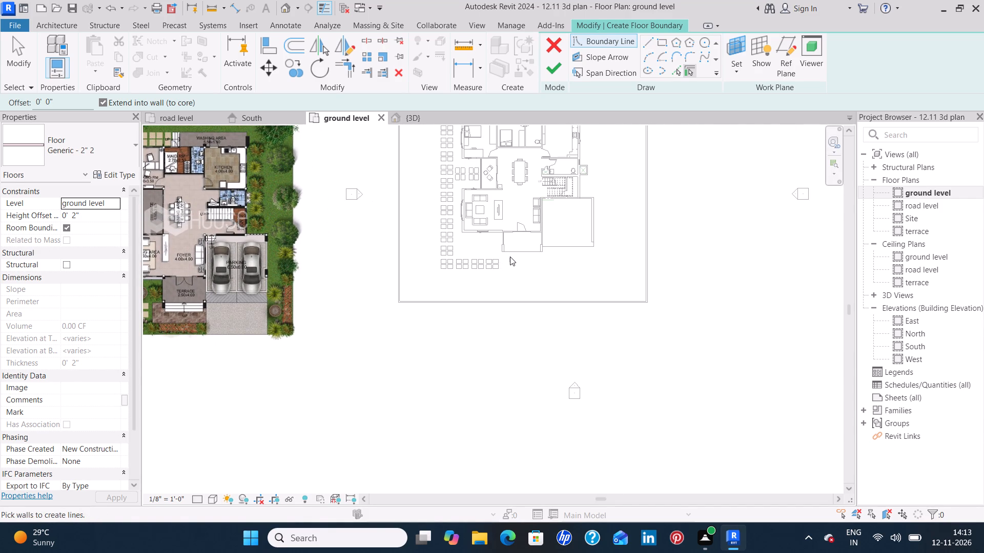
{"action": "scroll", "coordinate": [510, 257], "scroll_direction": "up", "scroll_amount": 11}
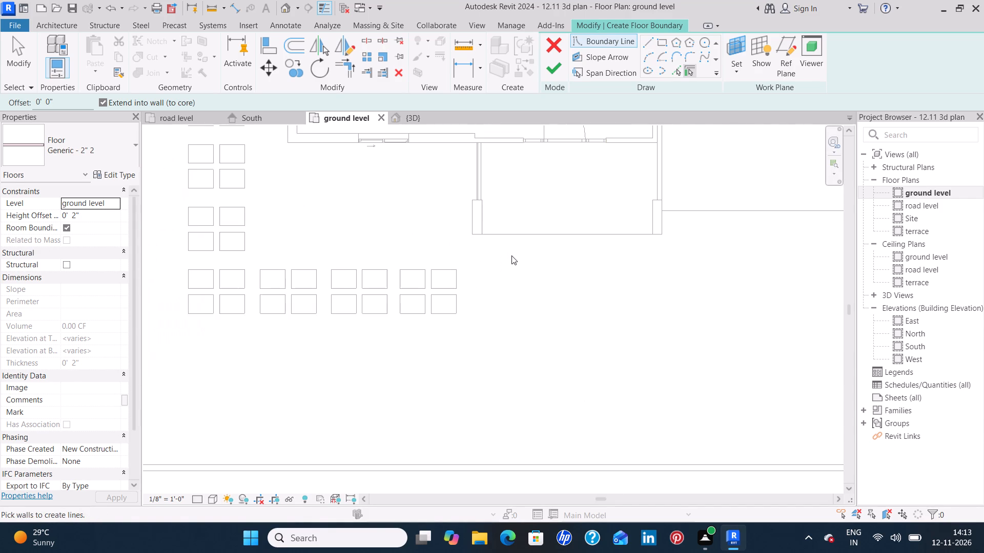
{"action": "left_click", "coordinate": [648, 41]}
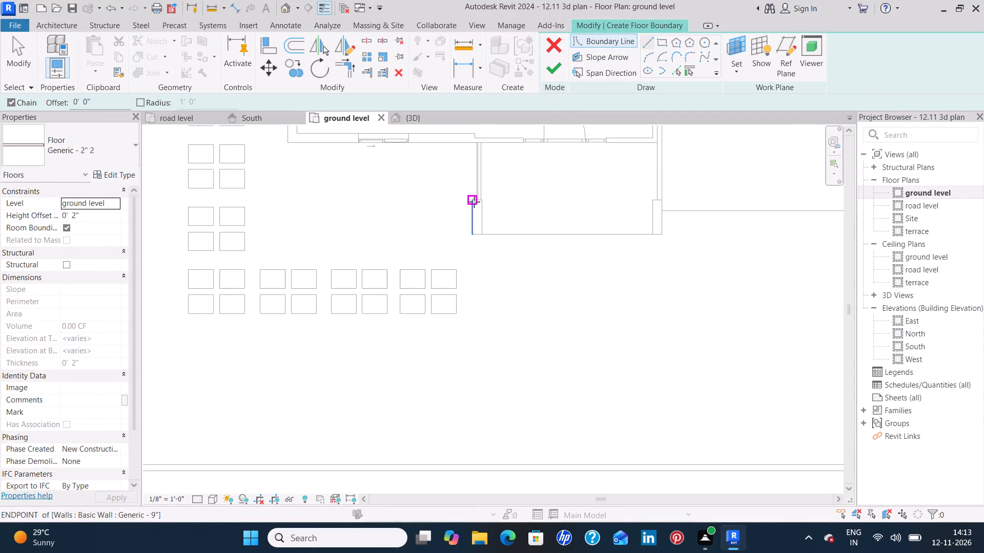
{"action": "scroll", "coordinate": [474, 202], "scroll_direction": "up", "scroll_amount": 9}
{"action": "left_click", "coordinate": [486, 196]}
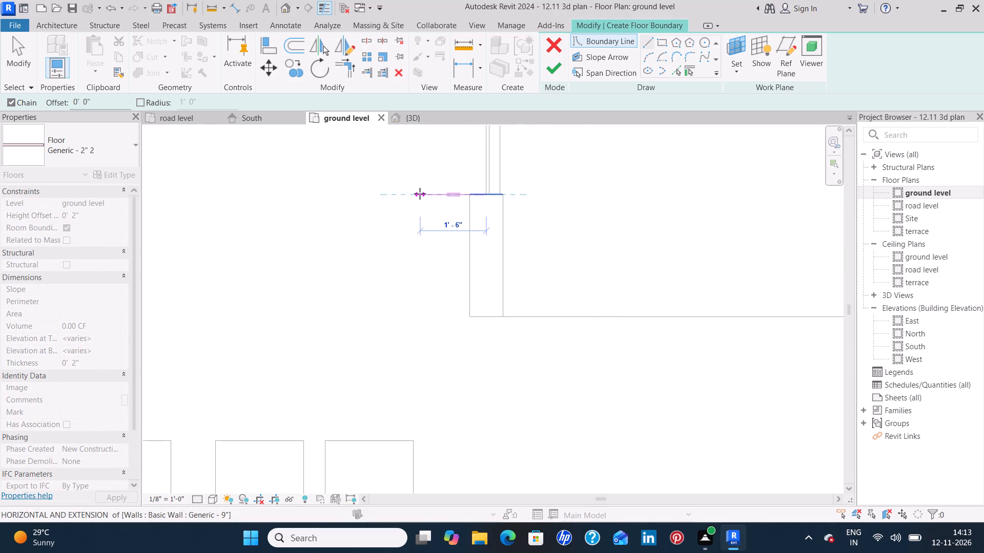
{"action": "left_click", "coordinate": [425, 194]}
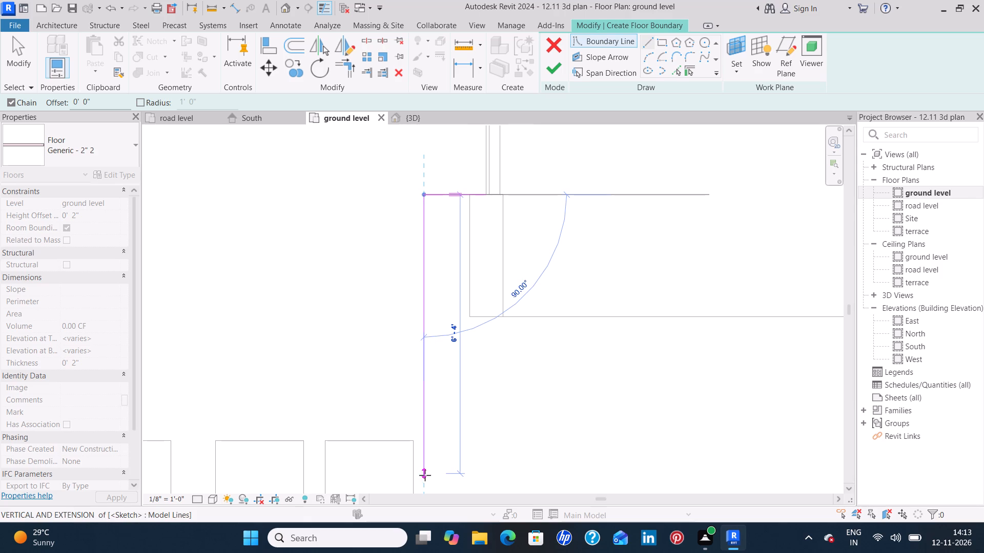
{"action": "middle_click_drag", "start_coordinate": [424, 476], "coordinate": [417, 292]}
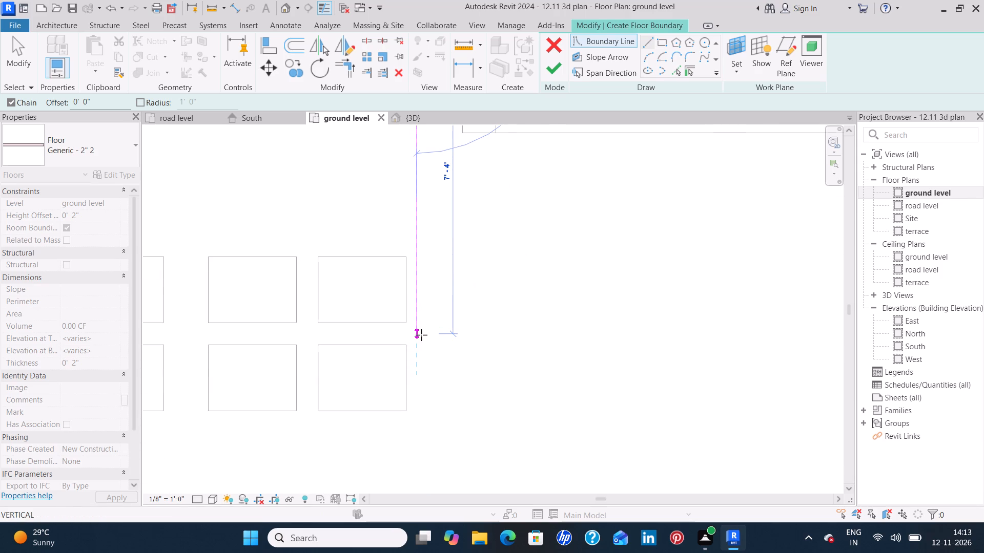
{"action": "left_click", "coordinate": [421, 335]}
Stretch the boundary line beside the pavers toward the front to a length of about 11' 0".
{"action": "scroll", "coordinate": [630, 349], "scroll_direction": "down", "scroll_amount": 2}
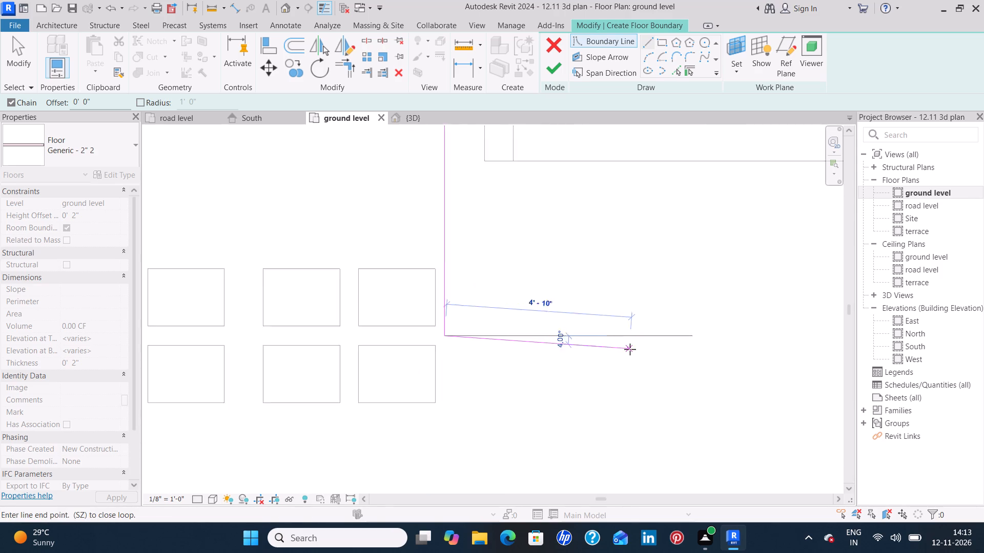
{"action": "scroll", "coordinate": [630, 349], "scroll_direction": "down", "scroll_amount": 18}
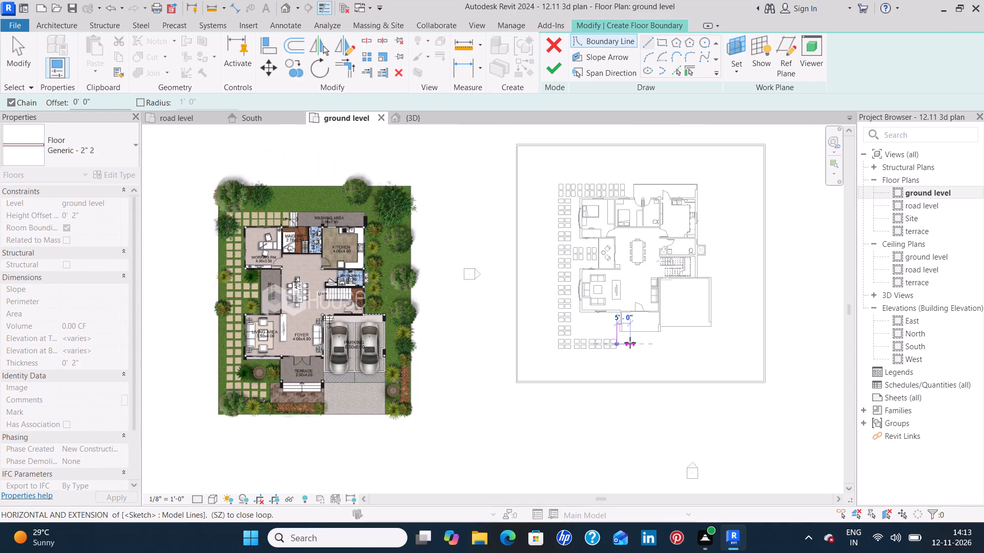
{"action": "scroll", "coordinate": [630, 343], "scroll_direction": "up", "scroll_amount": 15}
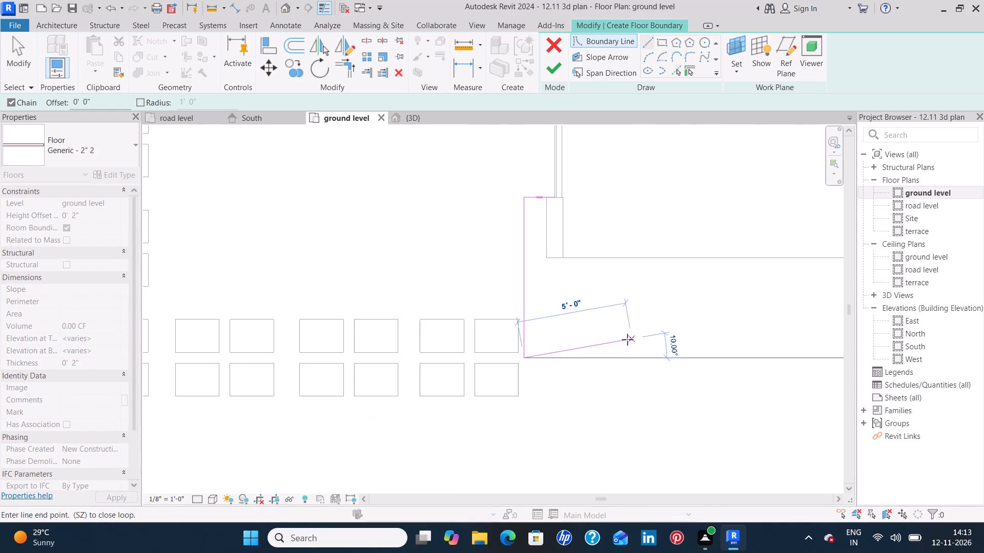
{"action": "key", "text": "Escape"}
{"action": "key", "text": "Escape"}
{"action": "left_click", "coordinate": [525, 351]}
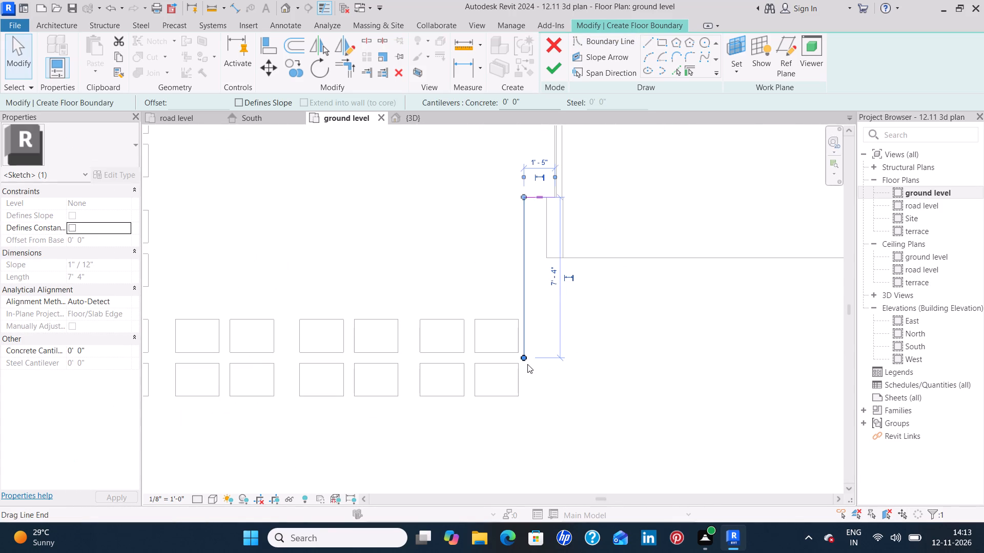
{"action": "left_click_drag", "start_coordinate": [522, 357], "coordinate": [530, 437]}
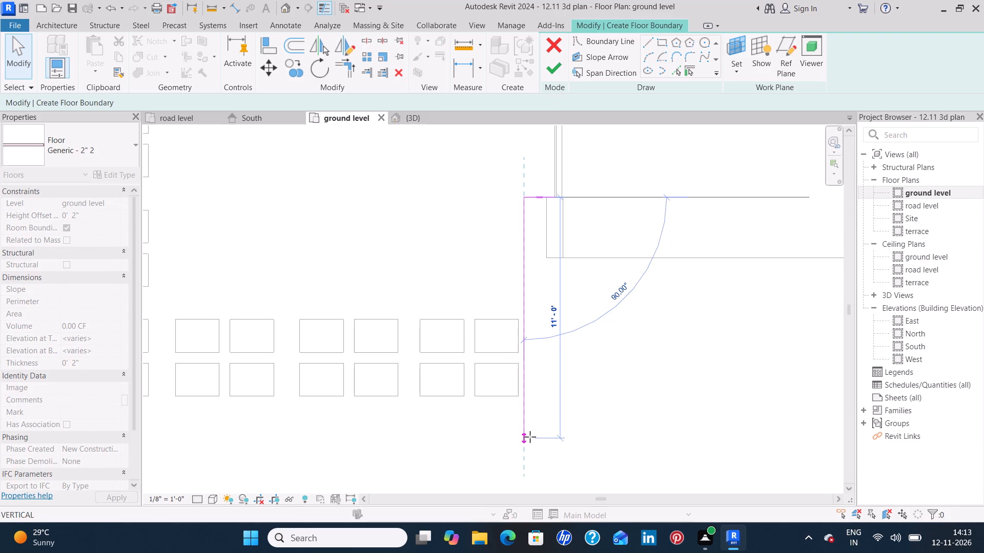
{"action": "left_click", "coordinate": [642, 416]}
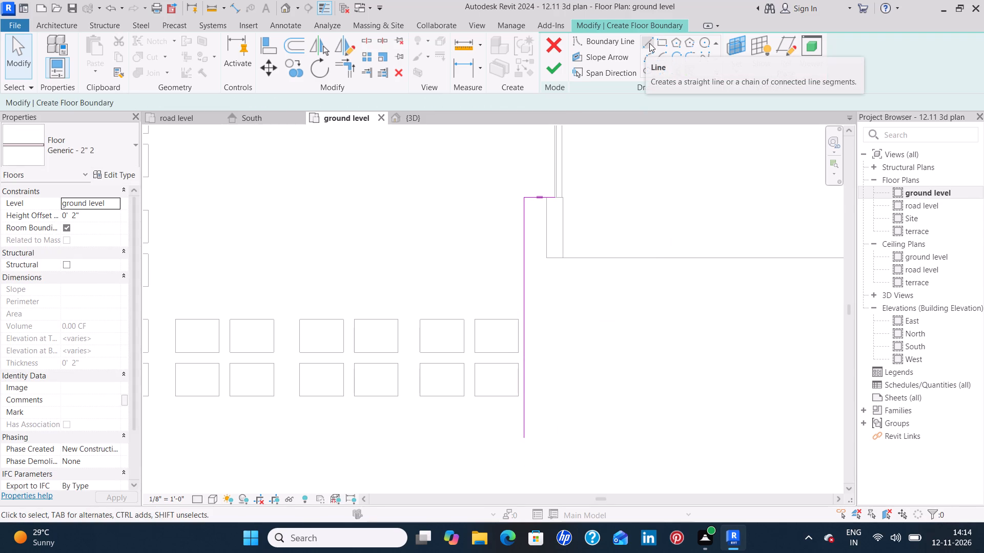
Draw the remaining boundary: about 16' 2" along the front, back to the terrace corner, along the terrace edge, and 2' 9 1/4" along the end wall.
{"action": "left_click", "coordinate": [647, 43]}
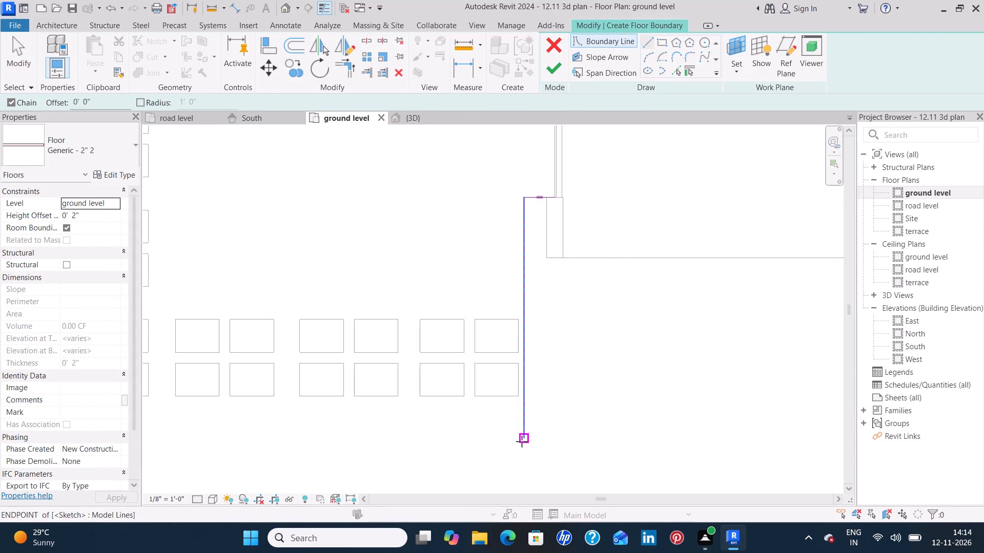
{"action": "left_click", "coordinate": [525, 439]}
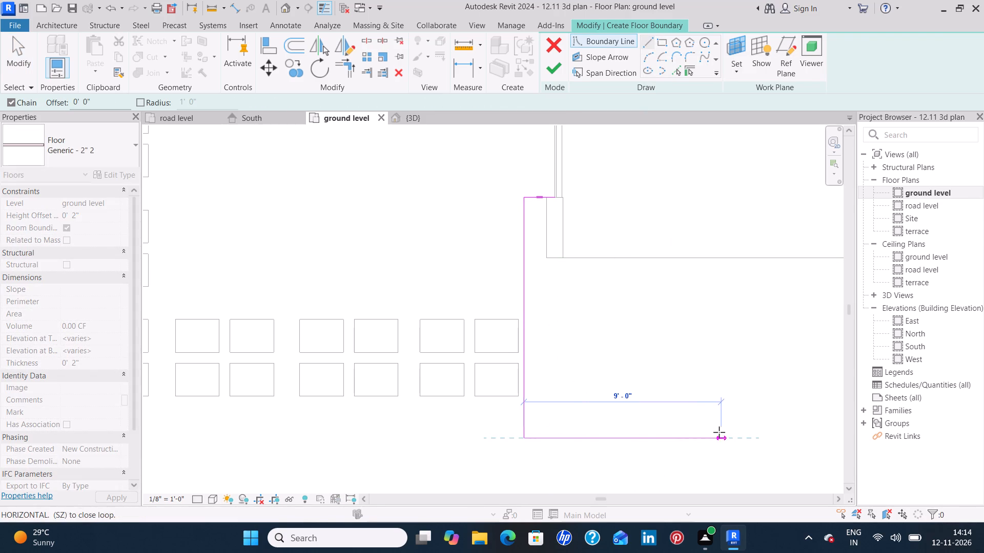
{"action": "middle_click_drag", "start_coordinate": [719, 432], "coordinate": [432, 353]}
{"action": "scroll", "coordinate": [431, 350], "scroll_direction": "down", "scroll_amount": 6}
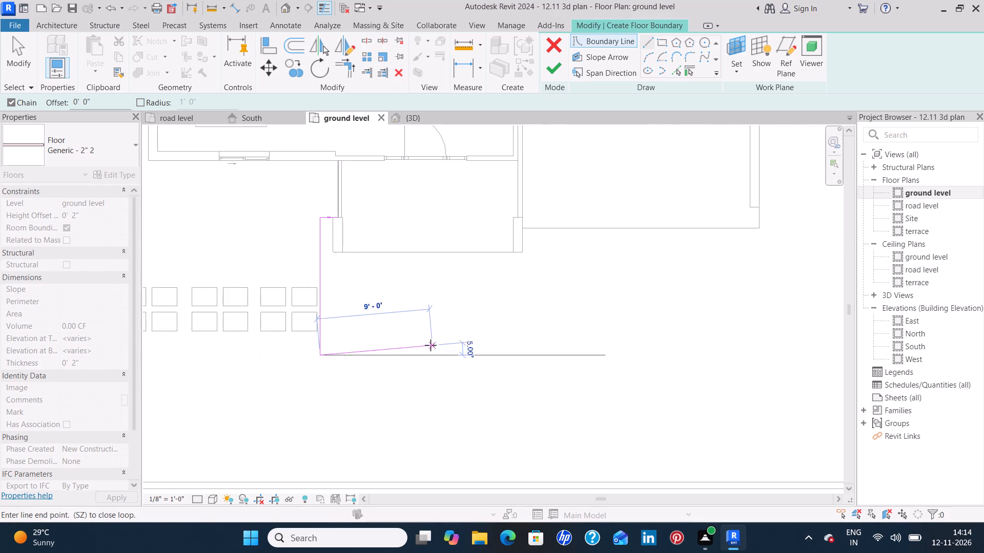
{"action": "scroll", "coordinate": [430, 345], "scroll_direction": "down", "scroll_amount": 13}
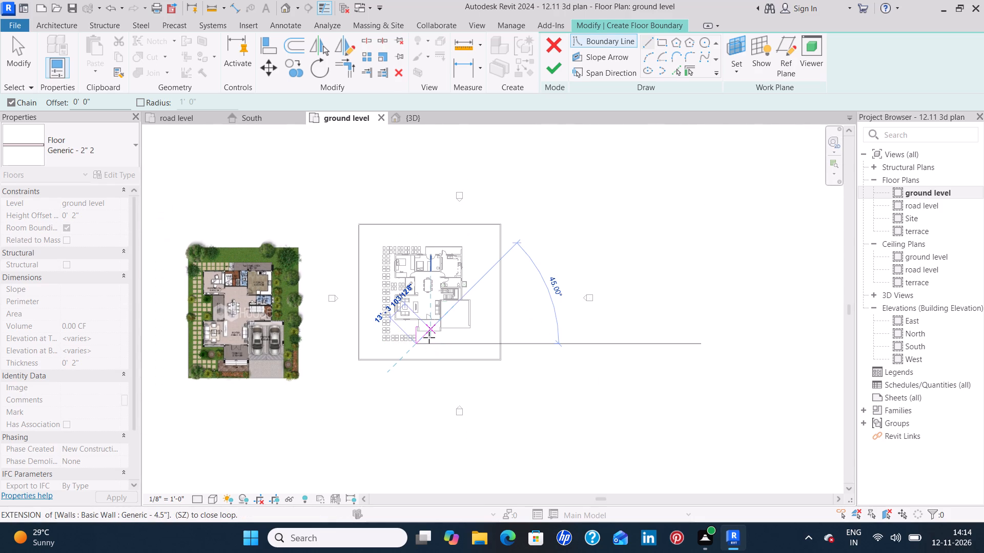
{"action": "scroll", "coordinate": [429, 337], "scroll_direction": "up", "scroll_amount": 18}
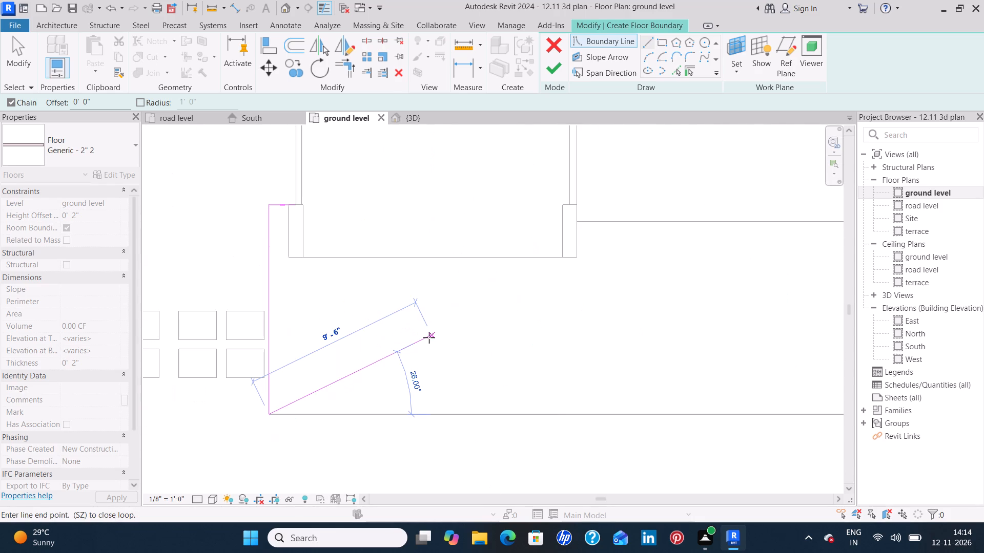
{"action": "left_click", "coordinate": [578, 421]}
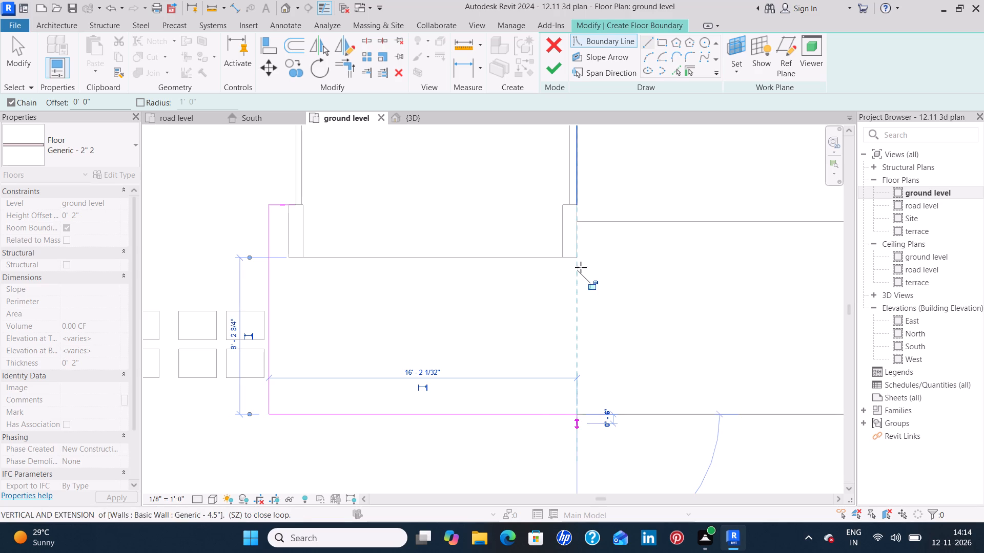
{"action": "left_click", "coordinate": [578, 257]}
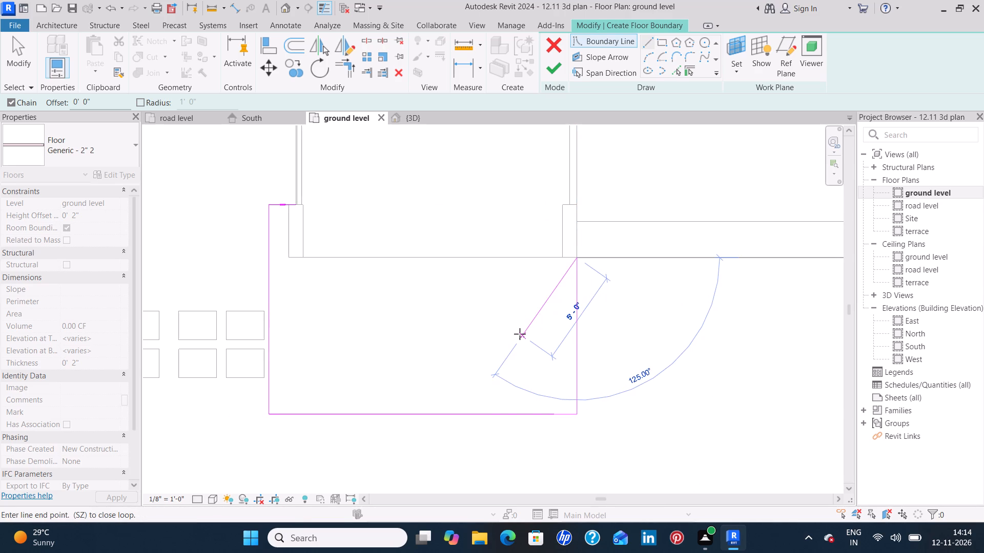
{"action": "left_click", "coordinate": [286, 257]}
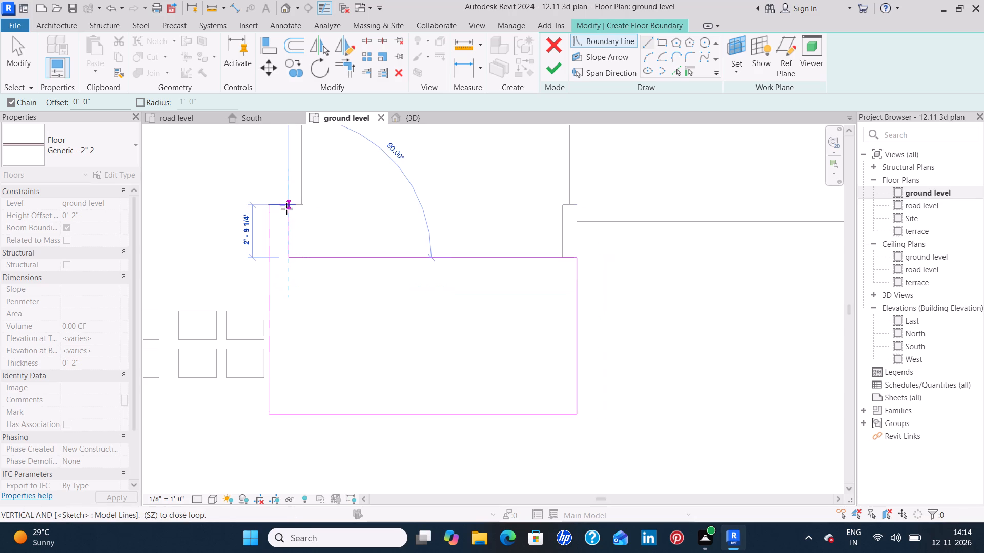
{"action": "left_click", "coordinate": [286, 204]}
{"action": "key", "text": "Escape"}
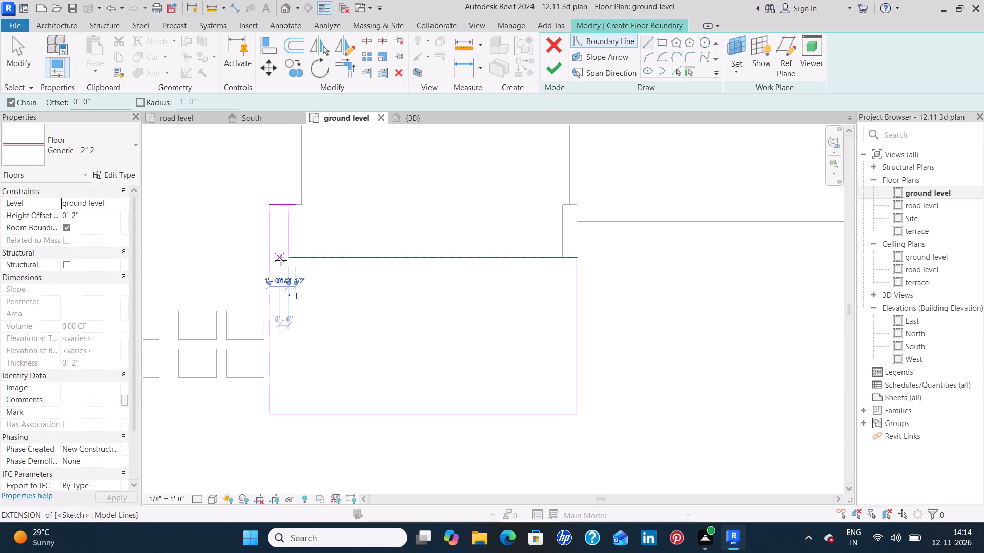
{"action": "key", "text": "Escape"}
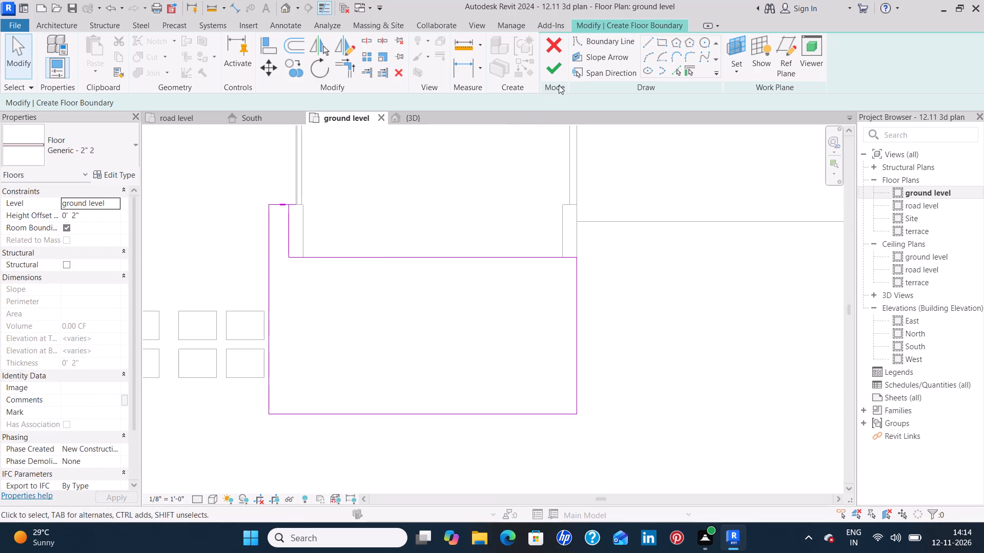
Shorten the 1' 5" boundary line to end at the wall's outer corner, finish the floor, and deselect it.
{"action": "left_click", "coordinate": [557, 72]}
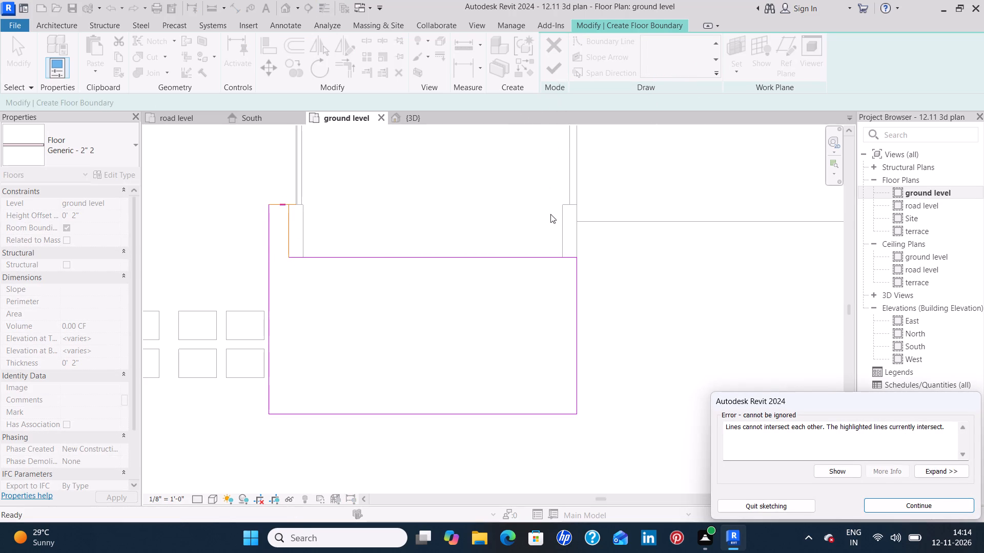
{"action": "left_click", "coordinate": [872, 503]}
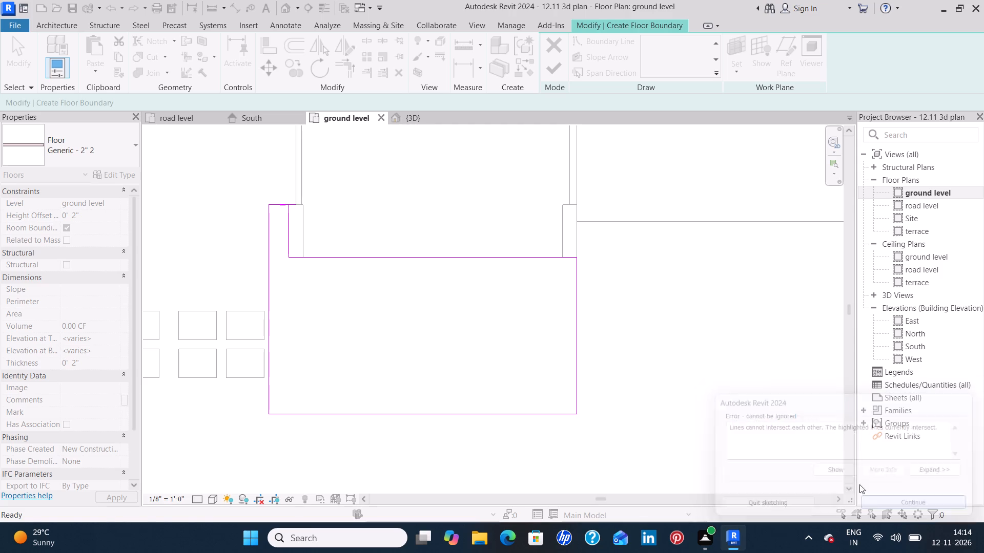
{"action": "scroll", "coordinate": [287, 226], "scroll_direction": "up", "scroll_amount": 4}
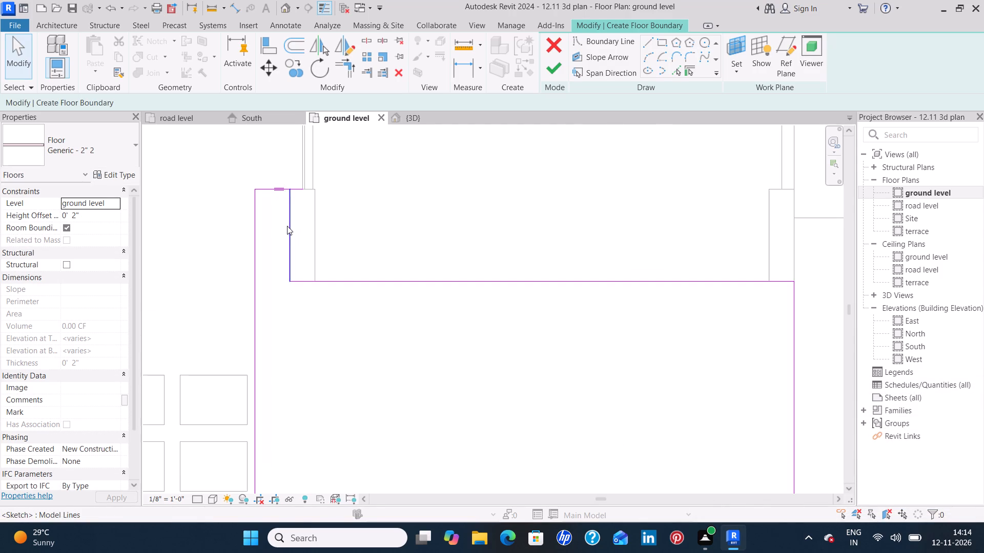
{"action": "scroll", "coordinate": [287, 226], "scroll_direction": "up", "scroll_amount": 5}
{"action": "middle_click_drag", "start_coordinate": [286, 231], "coordinate": [301, 312]}
{"action": "left_click", "coordinate": [270, 231]}
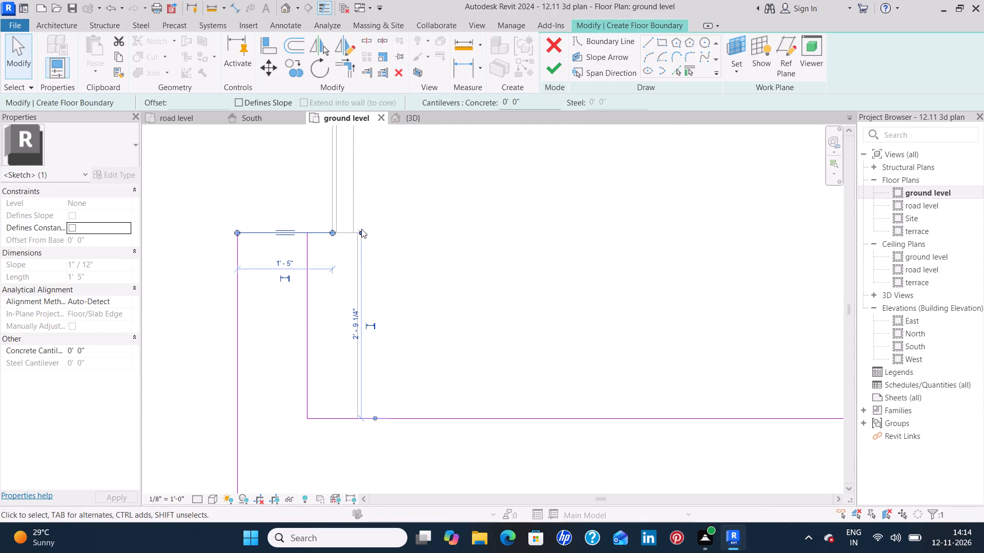
{"action": "left_click_drag", "start_coordinate": [332, 230], "coordinate": [306, 233]}
{"action": "left_click", "coordinate": [260, 280]}
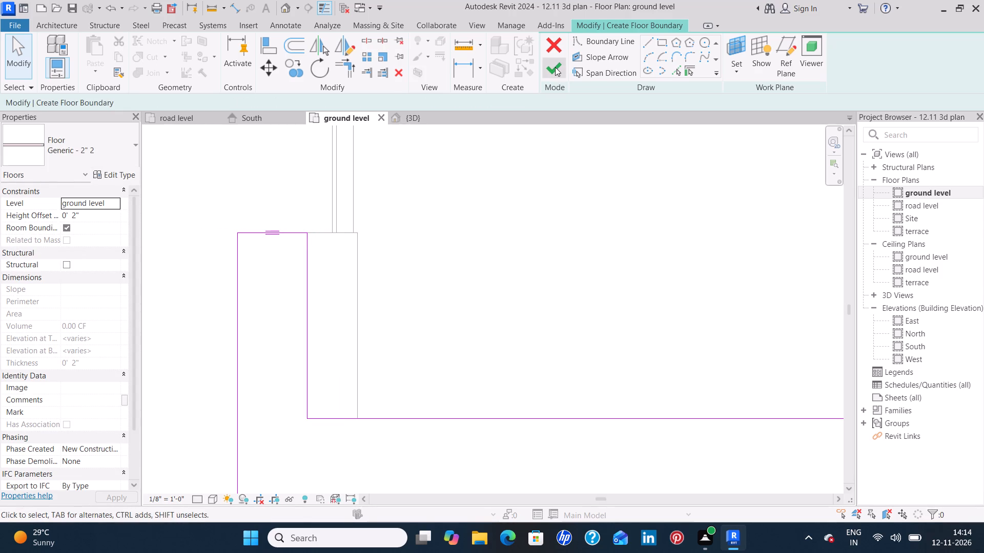
{"action": "left_click", "coordinate": [555, 67]}
{"action": "left_click", "coordinate": [552, 292]}
Set the new concrete floor's level constraint to road level and deselect it.
{"action": "scroll", "coordinate": [552, 292], "scroll_direction": "down", "scroll_amount": 11}
{"action": "middle_click_drag", "start_coordinate": [583, 385], "coordinate": [528, 323]}
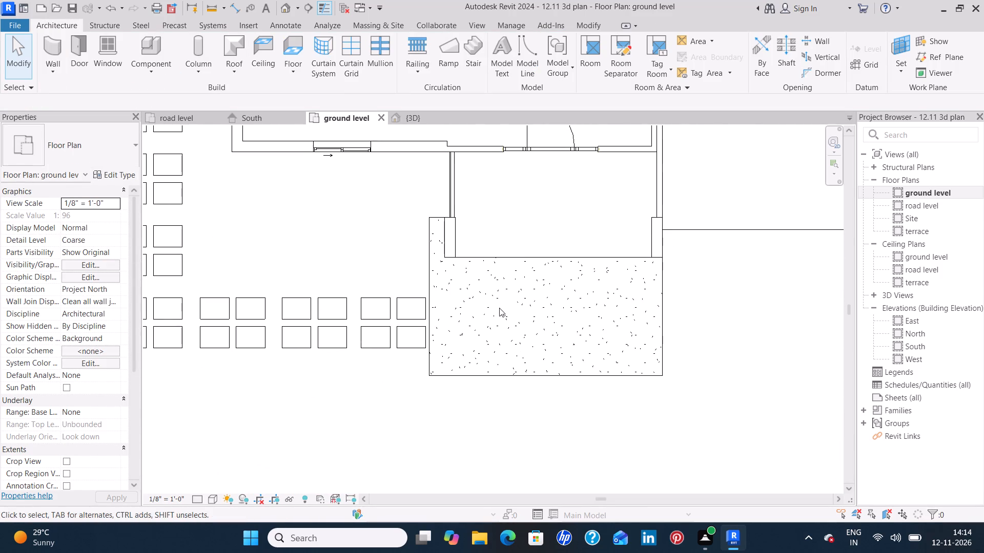
{"action": "left_click", "coordinate": [426, 281]}
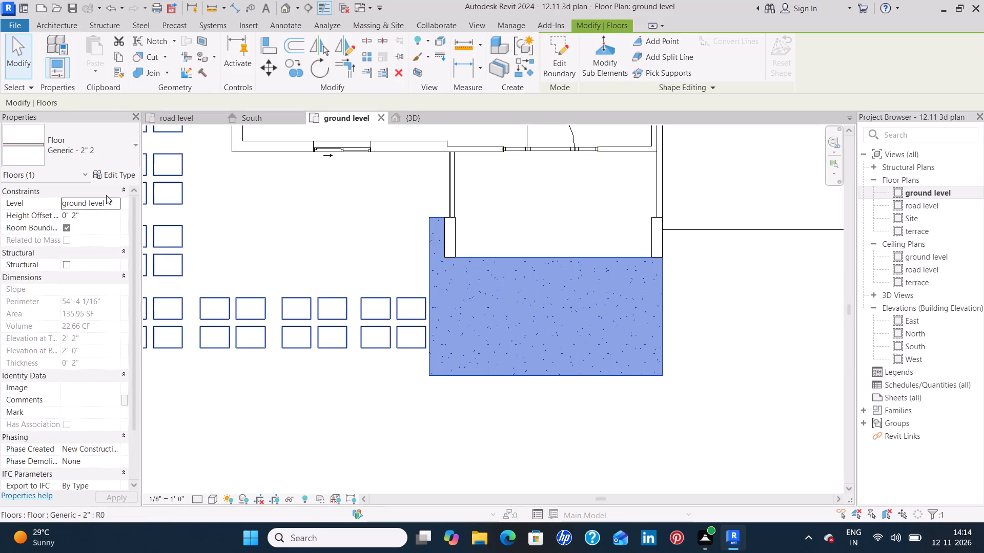
{"action": "left_click", "coordinate": [116, 201]}
{"action": "left_click", "coordinate": [108, 218]}
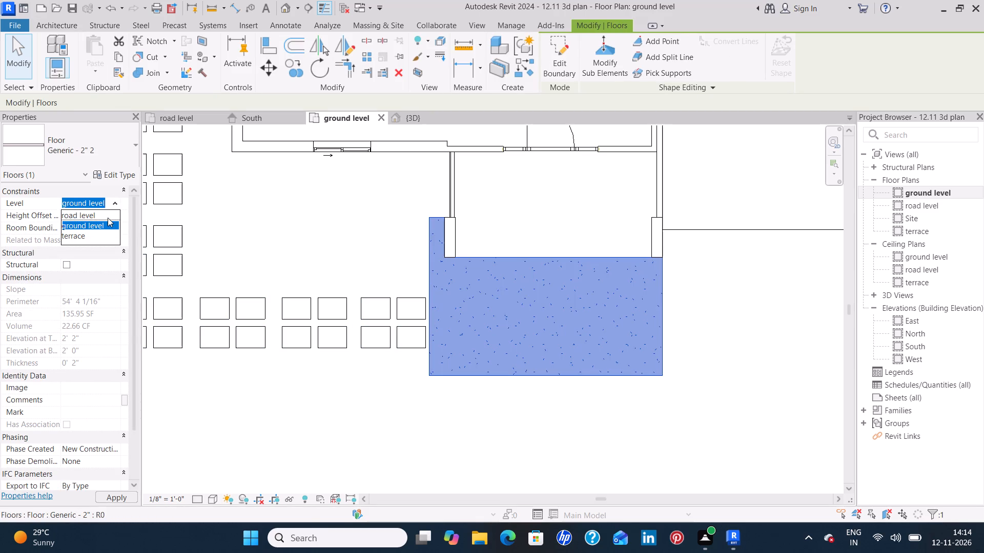
{"action": "left_click", "coordinate": [296, 254]}
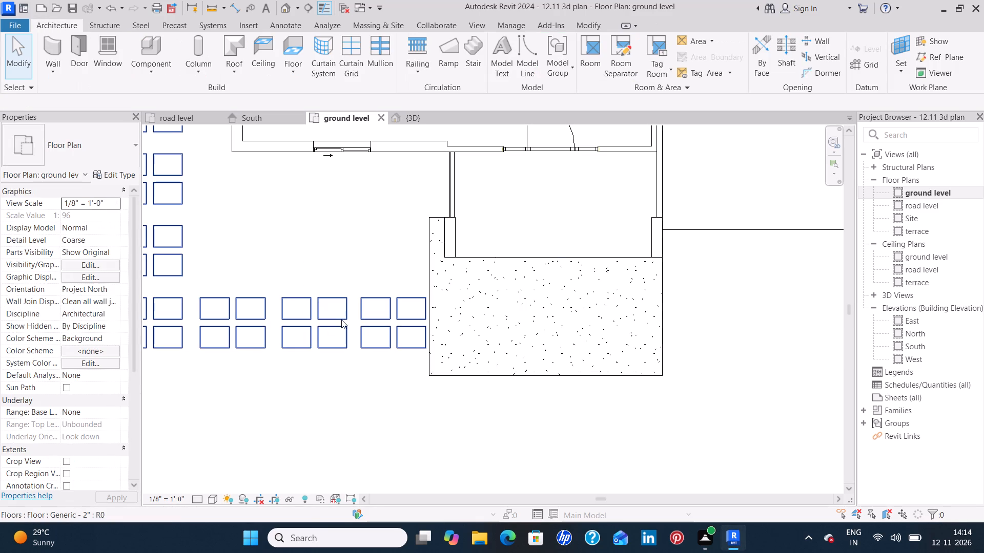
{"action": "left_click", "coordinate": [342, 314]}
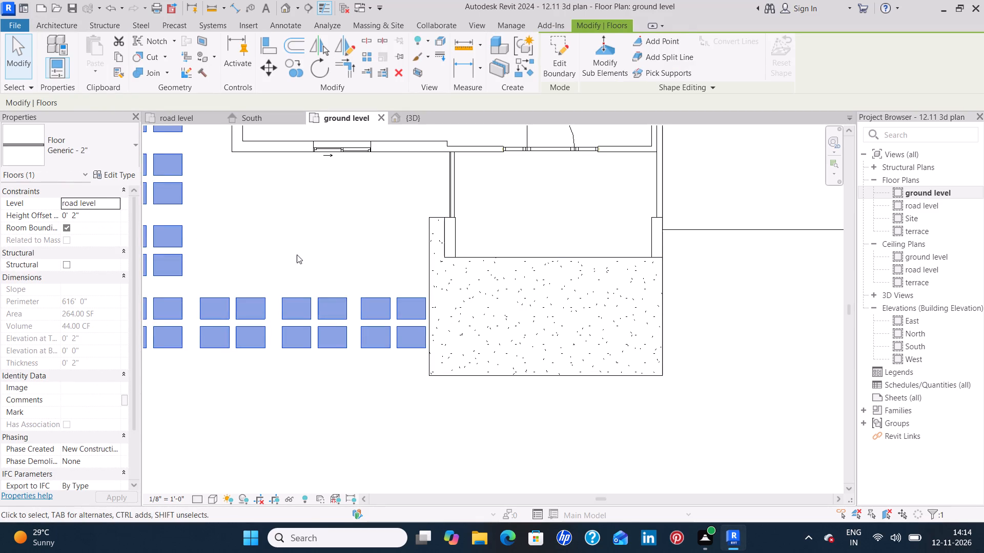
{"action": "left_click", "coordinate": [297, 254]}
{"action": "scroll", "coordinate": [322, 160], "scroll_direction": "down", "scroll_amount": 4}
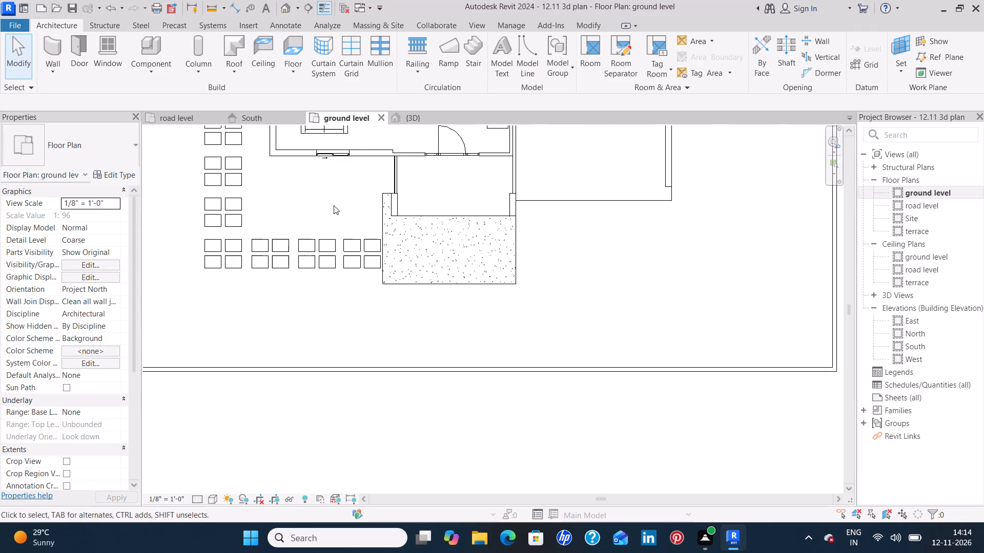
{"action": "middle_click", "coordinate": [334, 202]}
In the 3D view, delete individual leftover model lines from the two outlines in front of the pavers nearest the precast concrete floor.
{"action": "left_click", "coordinate": [419, 121]}
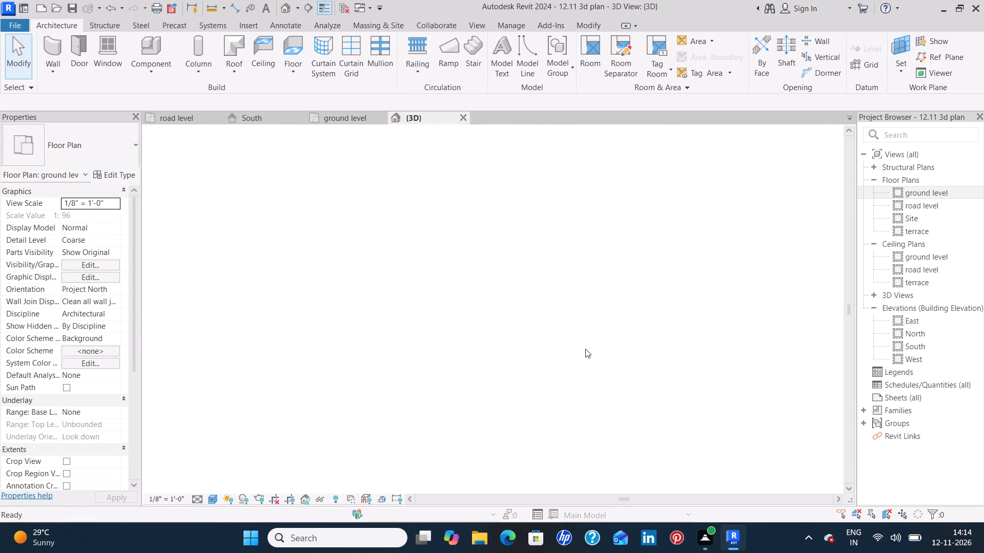
{"action": "middle_click_drag", "start_coordinate": [503, 392], "coordinate": [499, 214]}
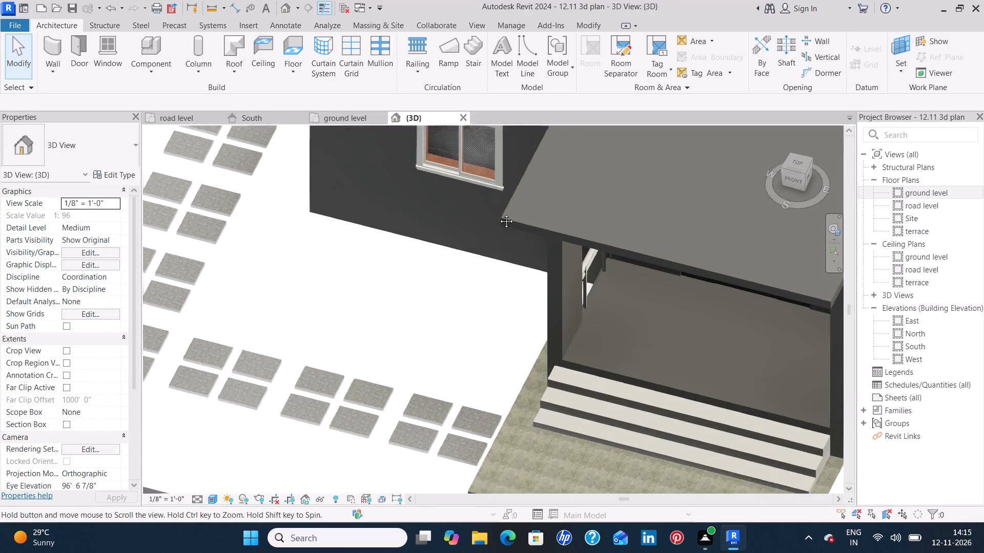
{"action": "middle_click_drag", "start_coordinate": [499, 214], "coordinate": [499, 209]}
{"action": "middle_click_drag", "start_coordinate": [493, 271], "coordinate": [492, 218]}
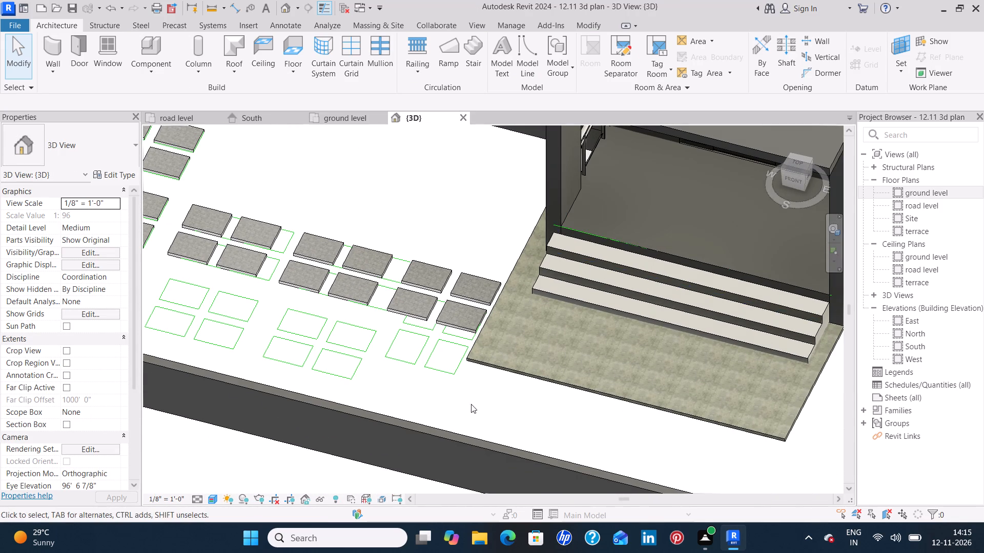
{"action": "left_click", "coordinate": [400, 361]}
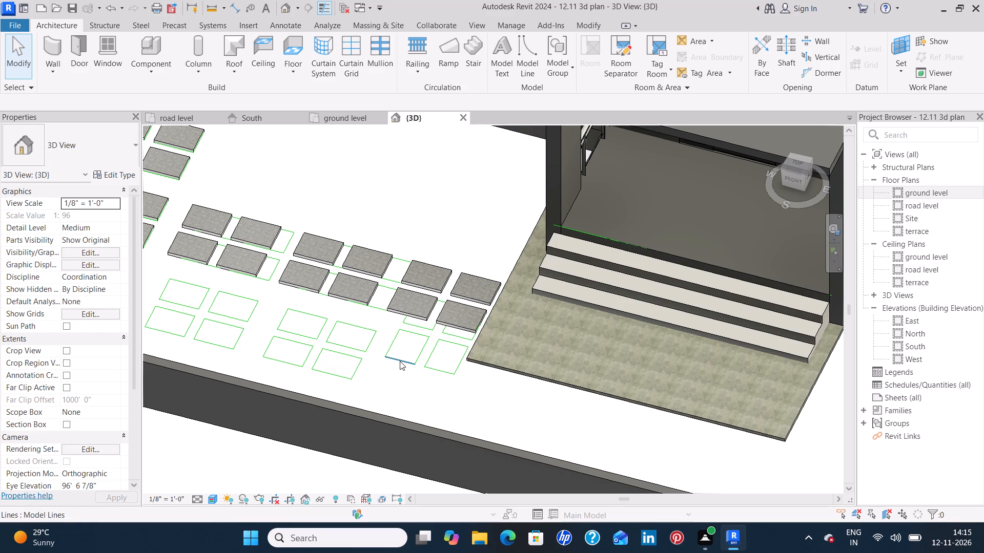
{"action": "left_click", "coordinate": [416, 334]}
{"action": "key", "text": "Delete"}
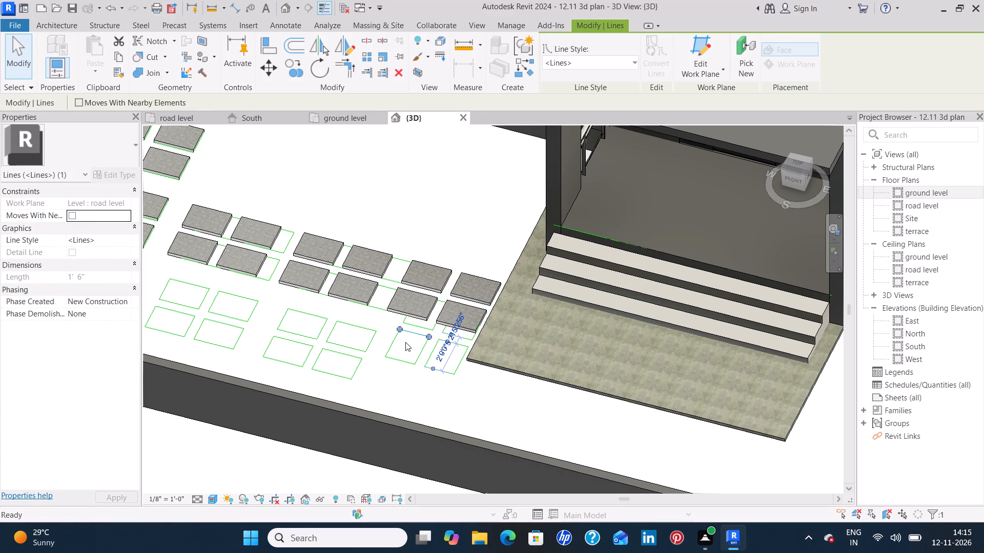
{"action": "left_click", "coordinate": [404, 361]}
{"action": "key", "text": "Delete"}
{"action": "left_click", "coordinate": [430, 353]}
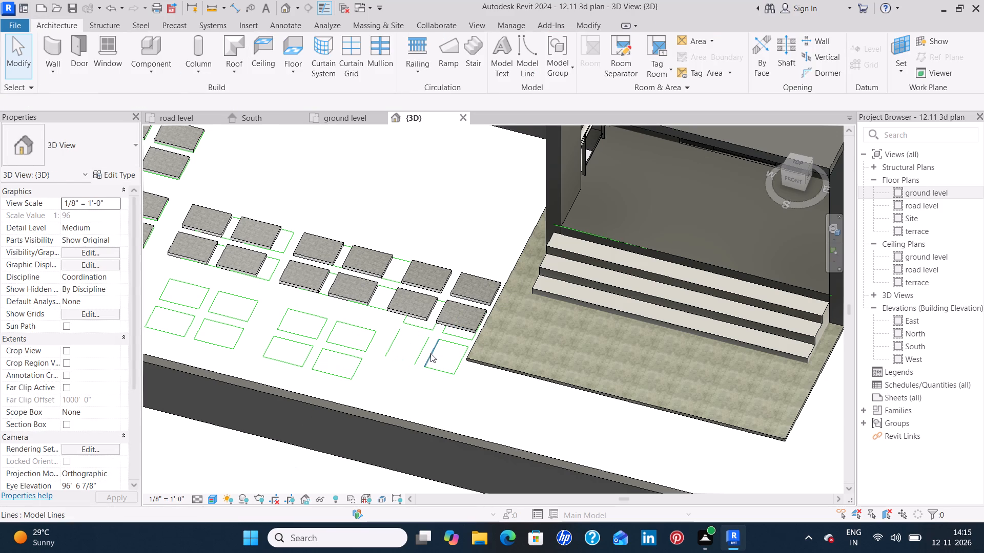
{"action": "key", "text": "Delete"}
{"action": "left_click", "coordinate": [456, 365]}
{"action": "key", "text": "Delete"}
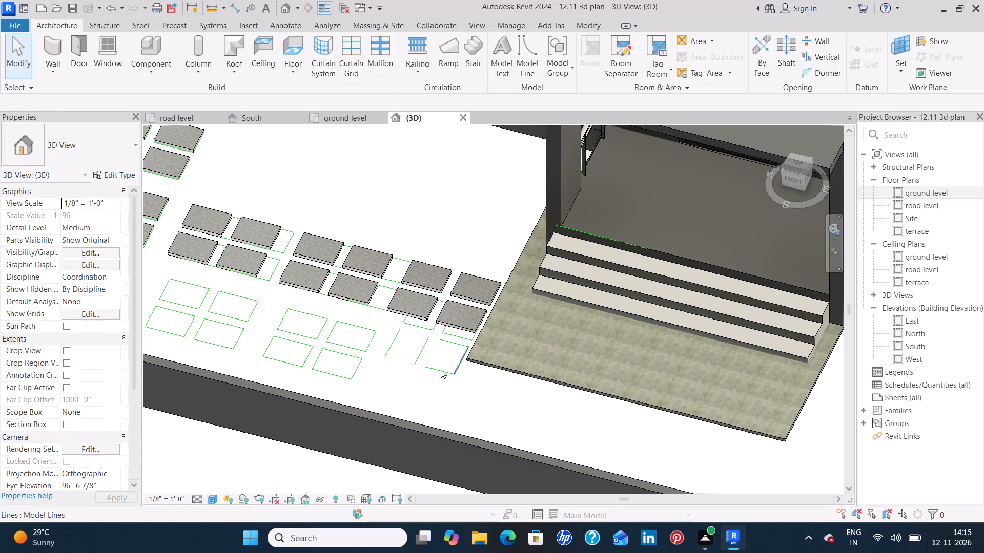
{"action": "left_click", "coordinate": [441, 369]}
{"action": "key", "text": "Delete"}
Select all remaining leftover model lines of the same kind around the pavers and delete them together.
{"action": "left_click", "coordinate": [460, 346]}
{"action": "type", "text": "sa"}
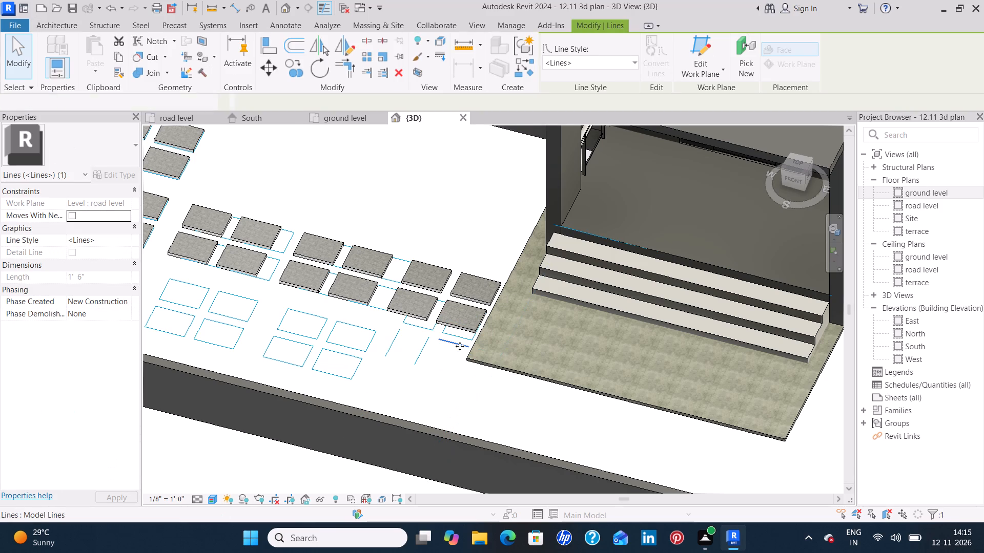
{"action": "key", "text": "Delete"}
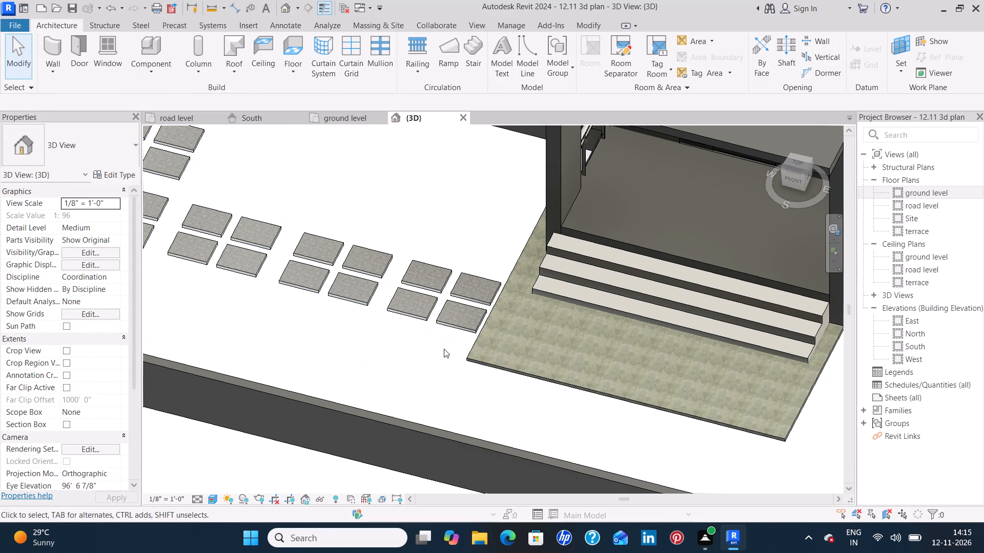
{"action": "scroll", "coordinate": [440, 350], "scroll_direction": "down", "scroll_amount": 3}
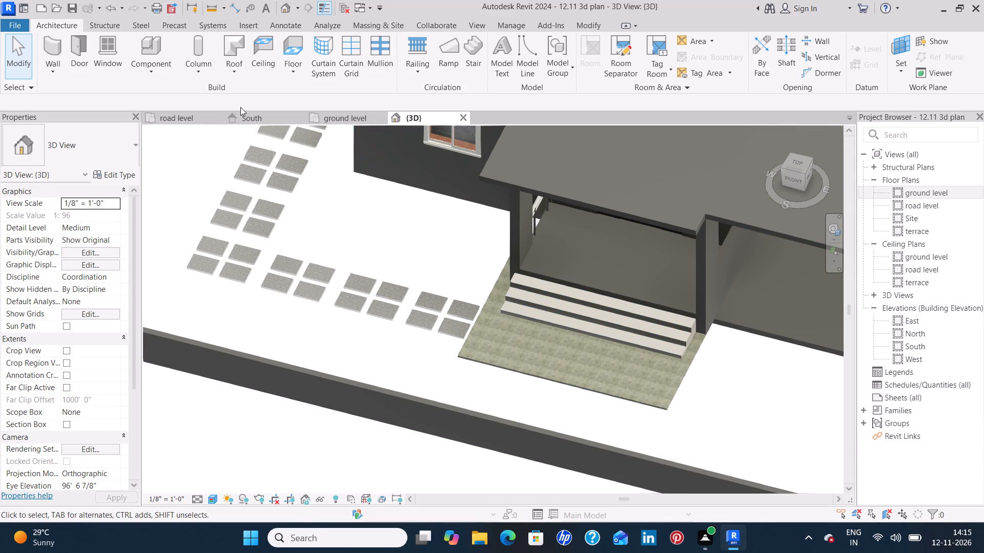
On road level, sketch a rectangular Generic - 2" 2 floor boundary about 18' 10 3/4" by 20' 0" between the parking area and front compound wall.
{"action": "left_click", "coordinate": [184, 121]}
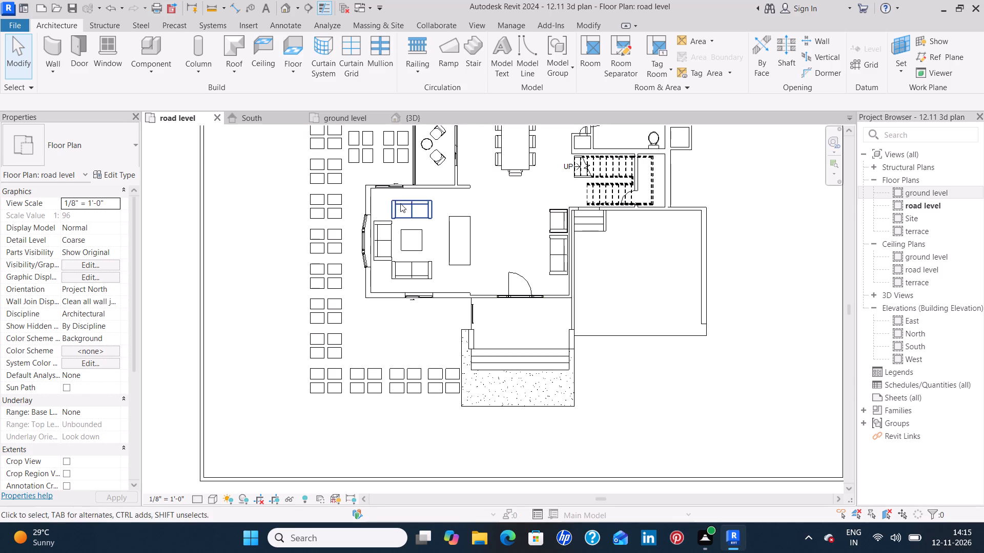
{"action": "middle_click_drag", "start_coordinate": [645, 356], "coordinate": [519, 264]}
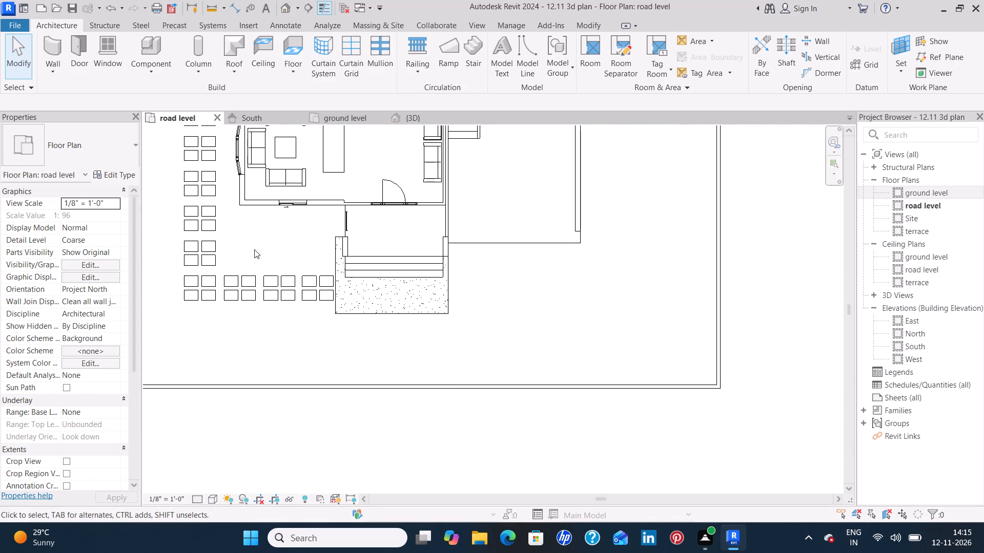
{"action": "left_click", "coordinate": [295, 51]}
{"action": "middle_click_drag", "start_coordinate": [539, 282], "coordinate": [485, 273]}
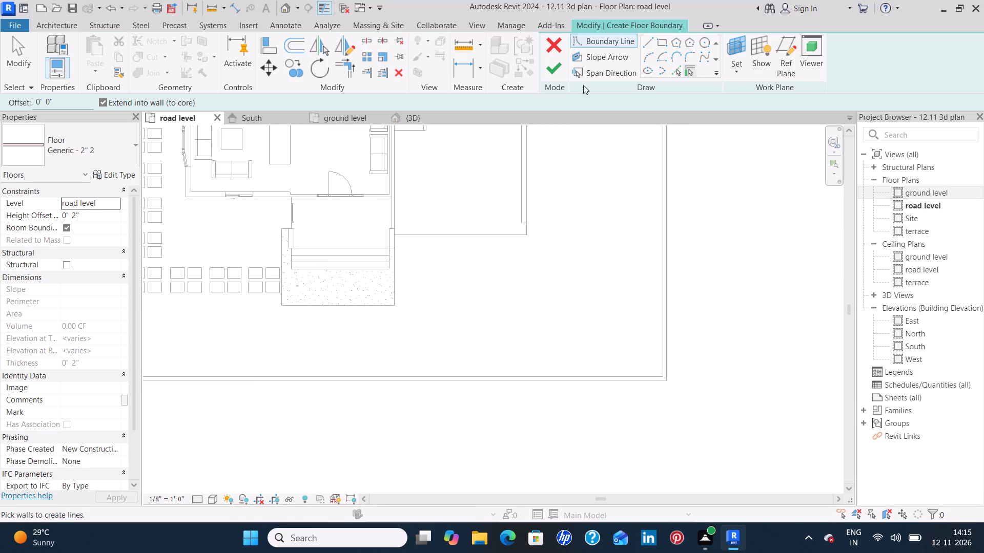
{"action": "left_click", "coordinate": [649, 44]}
{"action": "scroll", "coordinate": [532, 278], "scroll_direction": "down", "scroll_amount": 5}
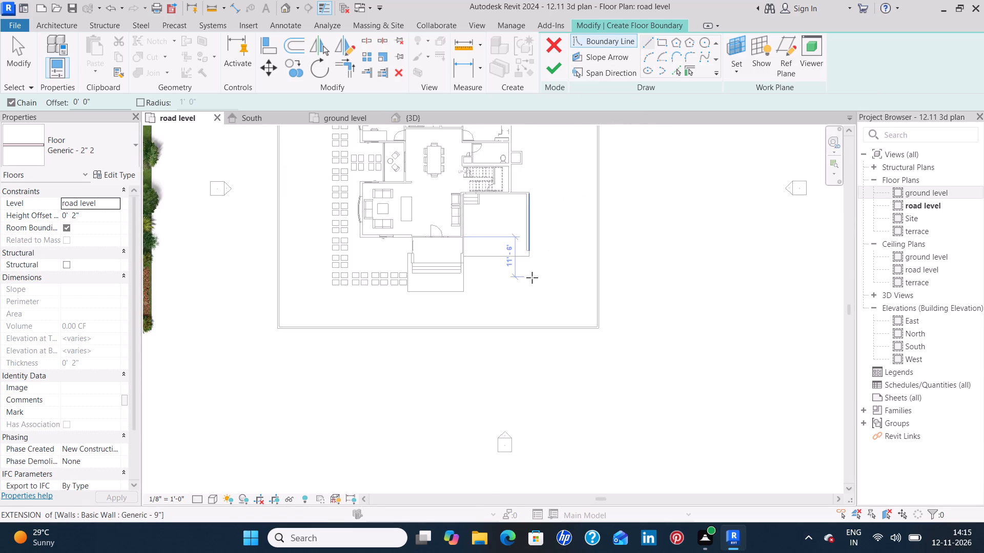
{"action": "scroll", "coordinate": [532, 278], "scroll_direction": "down", "scroll_amount": 6}
{"action": "scroll", "coordinate": [533, 269], "scroll_direction": "up", "scroll_amount": 3}
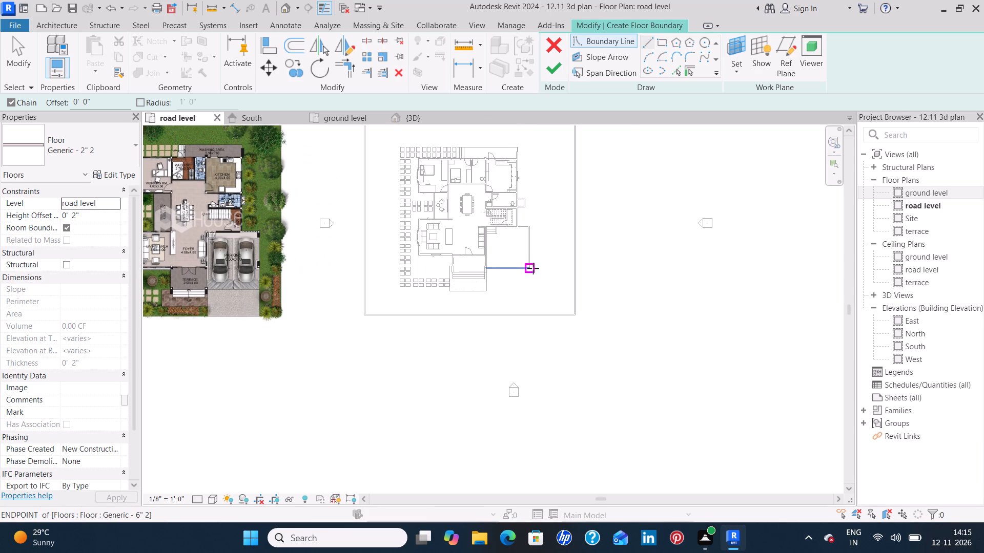
{"action": "scroll", "coordinate": [533, 268], "scroll_direction": "up", "scroll_amount": 12}
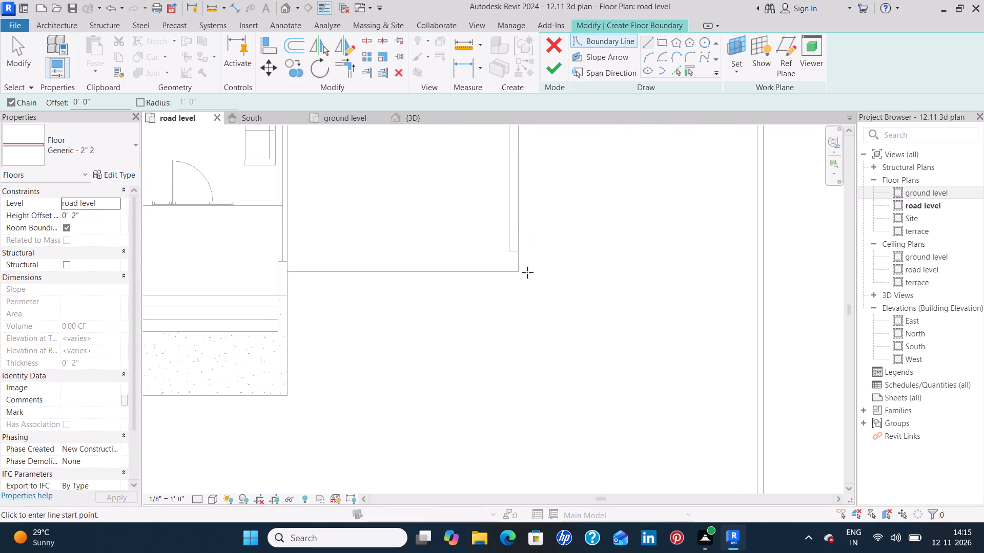
{"action": "left_click", "coordinate": [520, 274]}
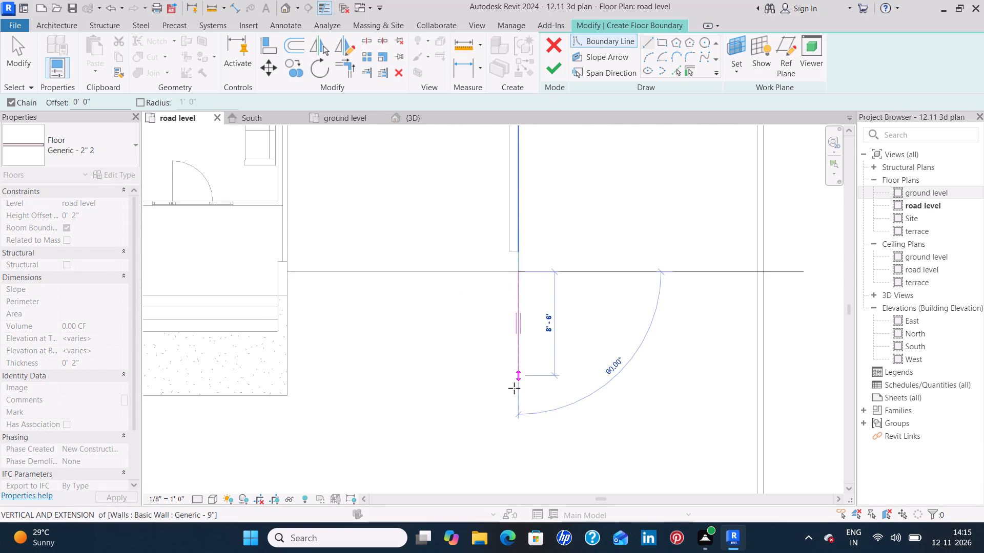
{"action": "middle_click_drag", "start_coordinate": [514, 399], "coordinate": [540, 275]}
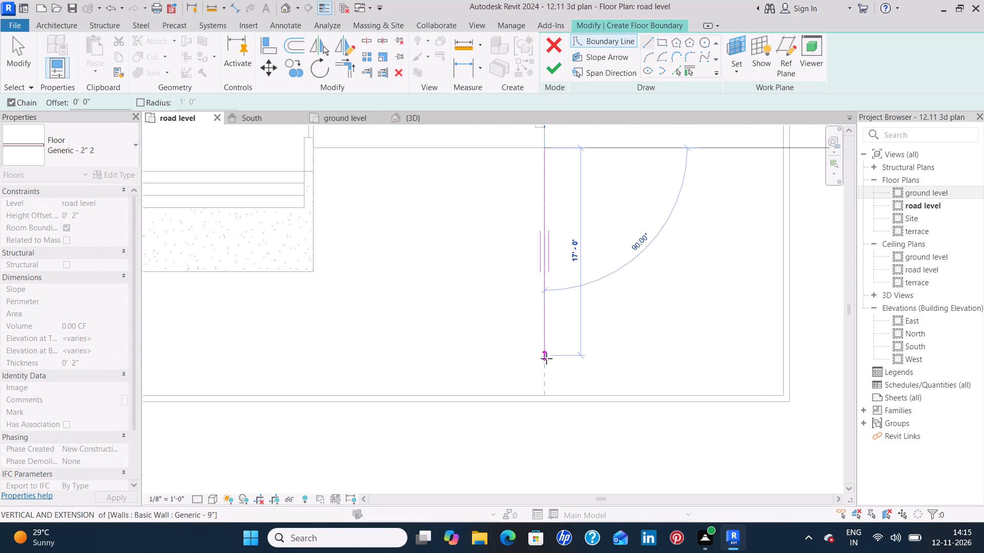
{"action": "left_click", "coordinate": [546, 396]}
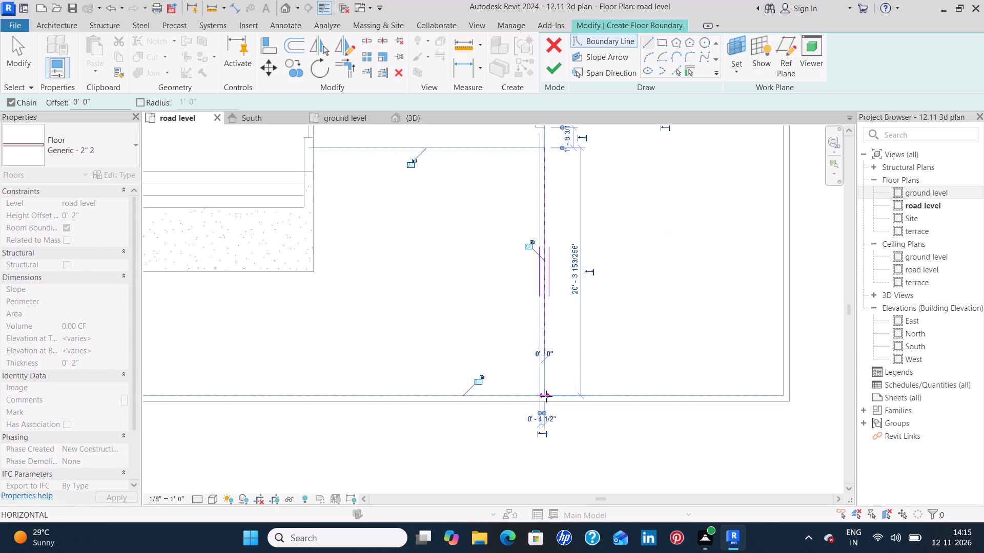
{"action": "left_click", "coordinate": [319, 397]}
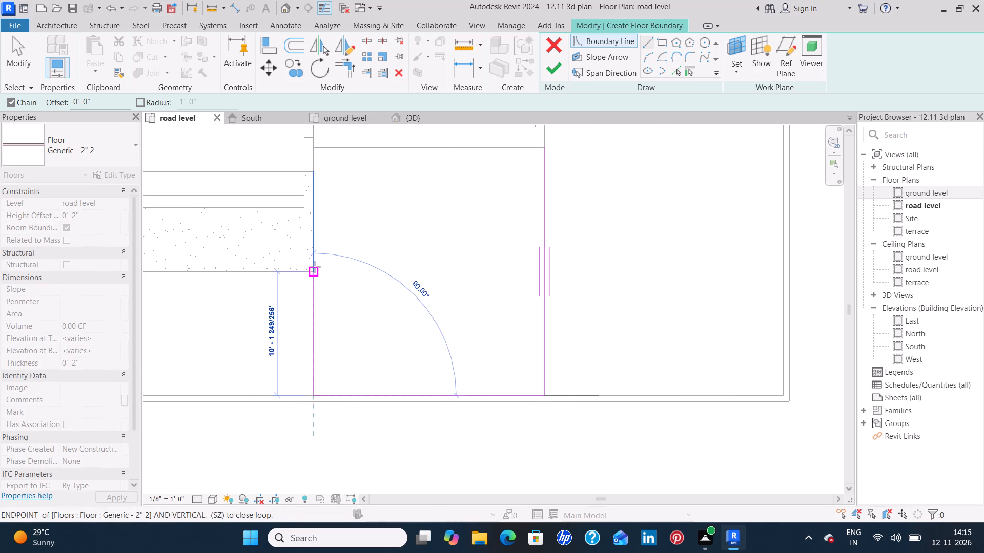
{"action": "left_click", "coordinate": [314, 148]}
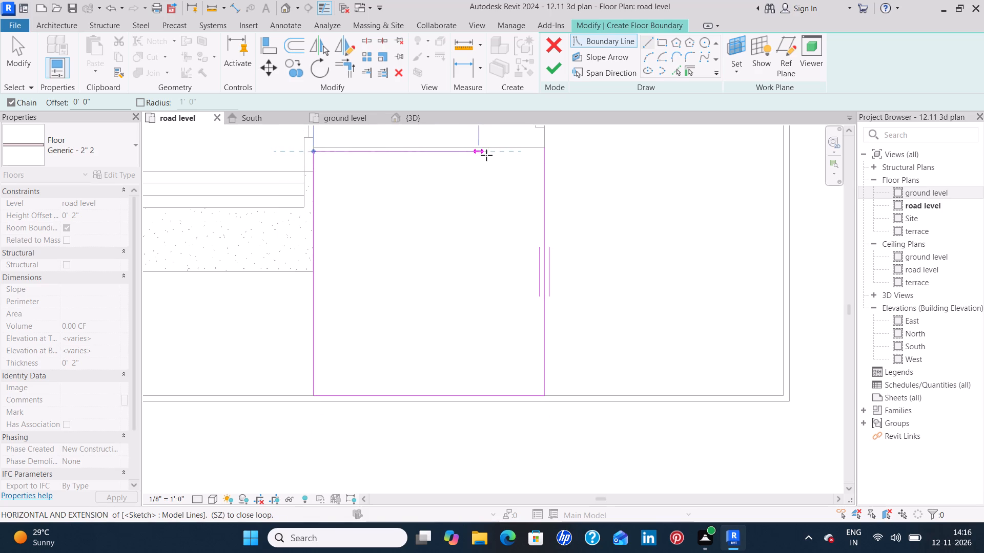
{"action": "left_click", "coordinate": [542, 152]}
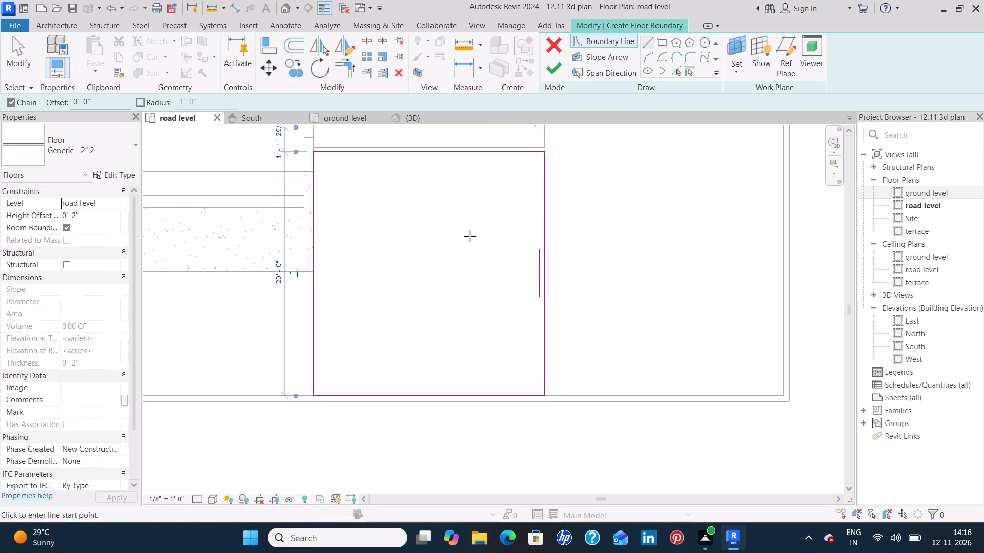
{"action": "key", "text": "Escape"}
{"action": "key", "text": "Escape"}
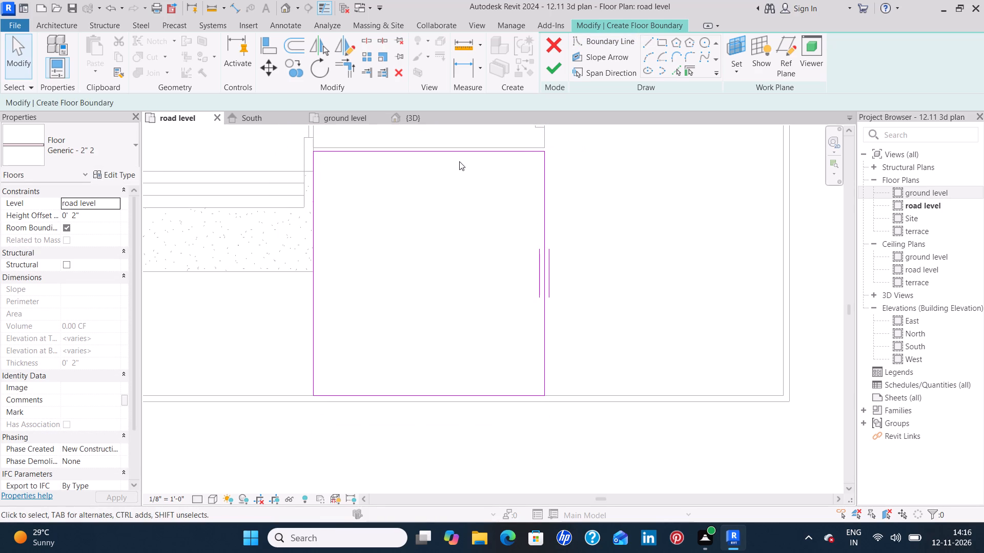
Nudge the boundary line nearest the parking area onto the parking floor's front edge and deselect it.
{"action": "left_click", "coordinate": [462, 155]}
{"action": "scroll", "coordinate": [433, 150], "scroll_direction": "up", "scroll_amount": 10}
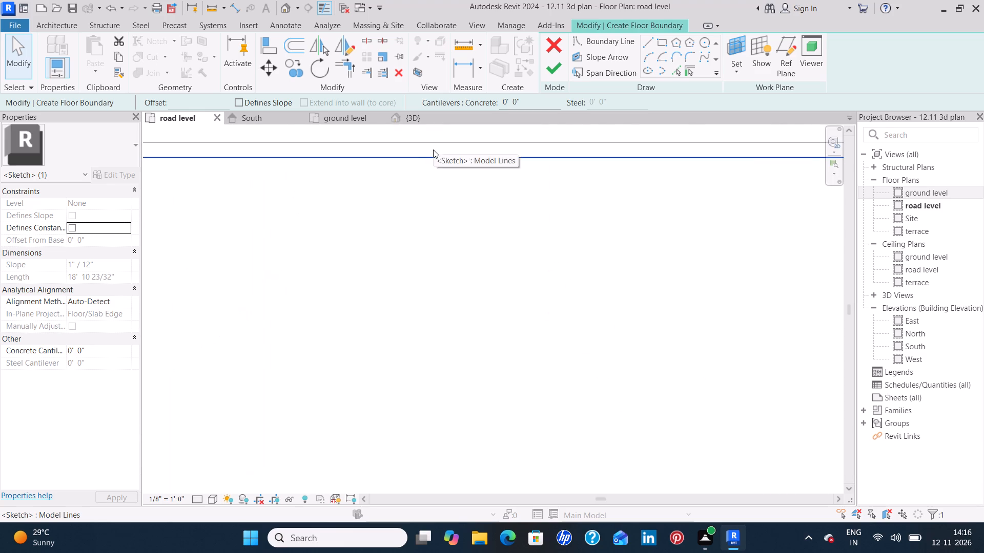
{"action": "middle_click_drag", "start_coordinate": [433, 150], "coordinate": [452, 283]}
{"action": "key", "text": "Up"}
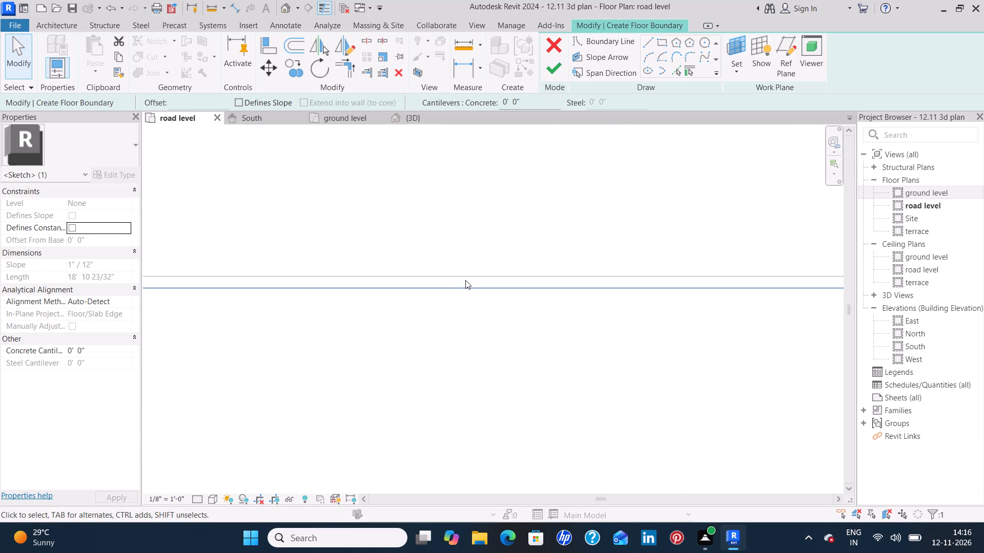
{"action": "key", "text": "Up"}
{"action": "key", "text": "Up"}
{"action": "key", "text": "Up"}
{"action": "key", "text": "Up"}
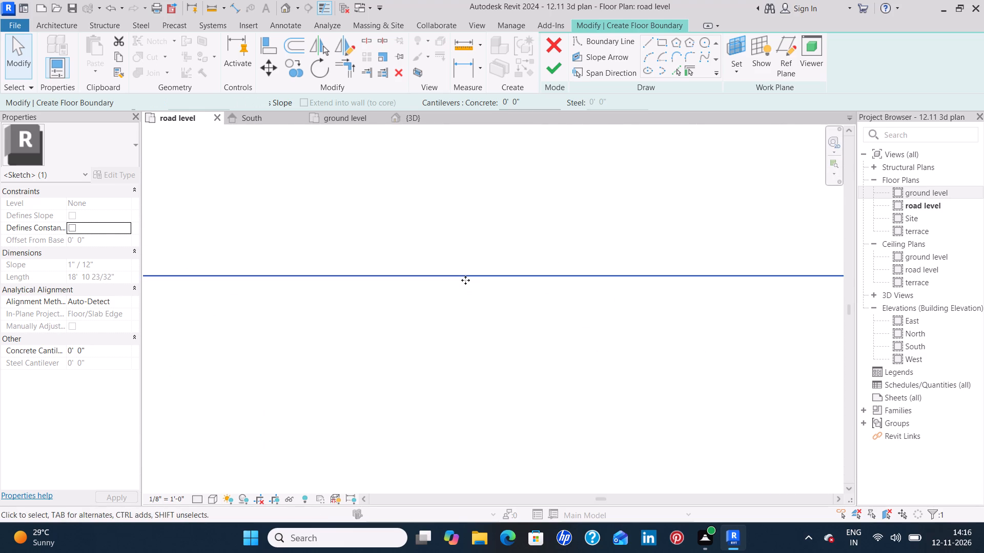
{"action": "left_click", "coordinate": [466, 337]}
Finish the driveway floor sketch in front of the parking area and deselect the floor.
{"action": "scroll", "coordinate": [475, 345], "scroll_direction": "down", "scroll_amount": 5}
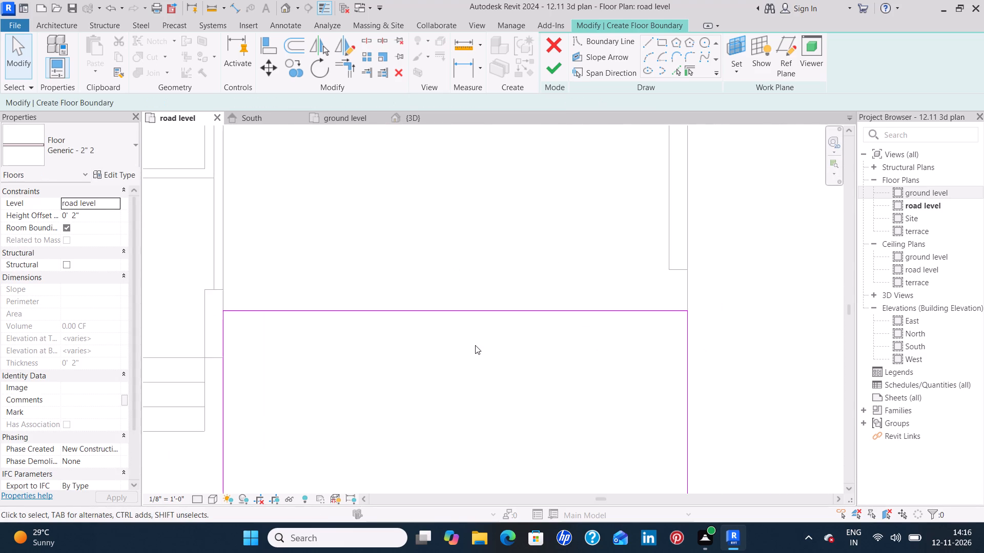
{"action": "scroll", "coordinate": [475, 345], "scroll_direction": "down", "scroll_amount": 6}
{"action": "middle_click_drag", "start_coordinate": [461, 388], "coordinate": [458, 228]}
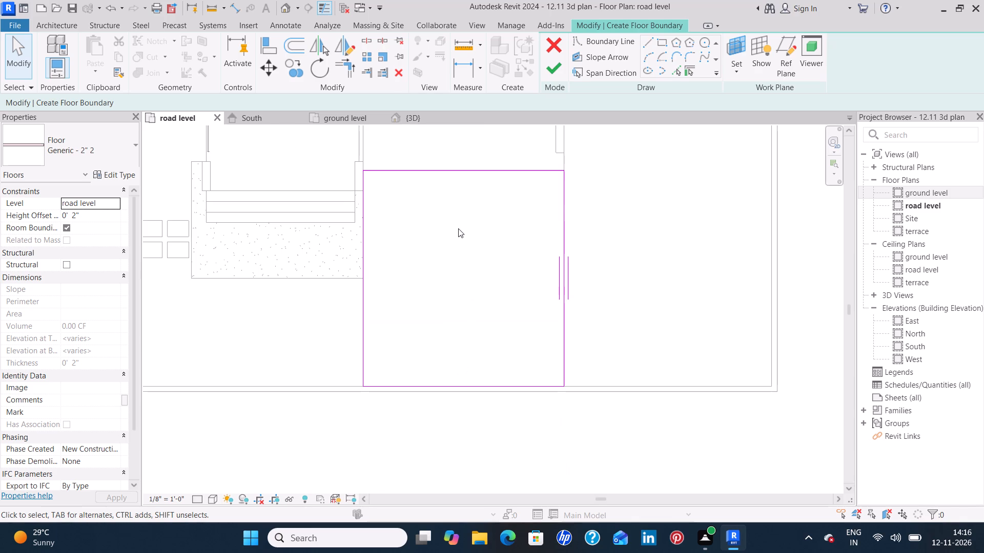
{"action": "scroll", "coordinate": [458, 228], "scroll_direction": "down", "scroll_amount": 2}
{"action": "middle_click_drag", "start_coordinate": [444, 262], "coordinate": [449, 218]}
{"action": "scroll", "coordinate": [449, 218], "scroll_direction": "up", "scroll_amount": 1}
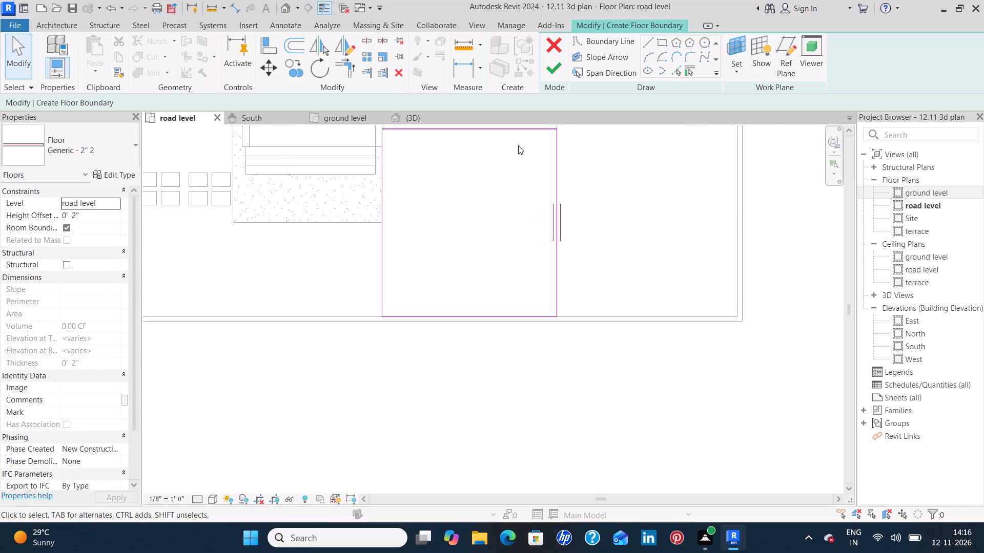
{"action": "left_click", "coordinate": [547, 69]}
{"action": "left_click", "coordinate": [614, 223]}
{"action": "scroll", "coordinate": [614, 223], "scroll_direction": "down", "scroll_amount": 5}
{"action": "middle_click_drag", "start_coordinate": [422, 312], "coordinate": [406, 271]}
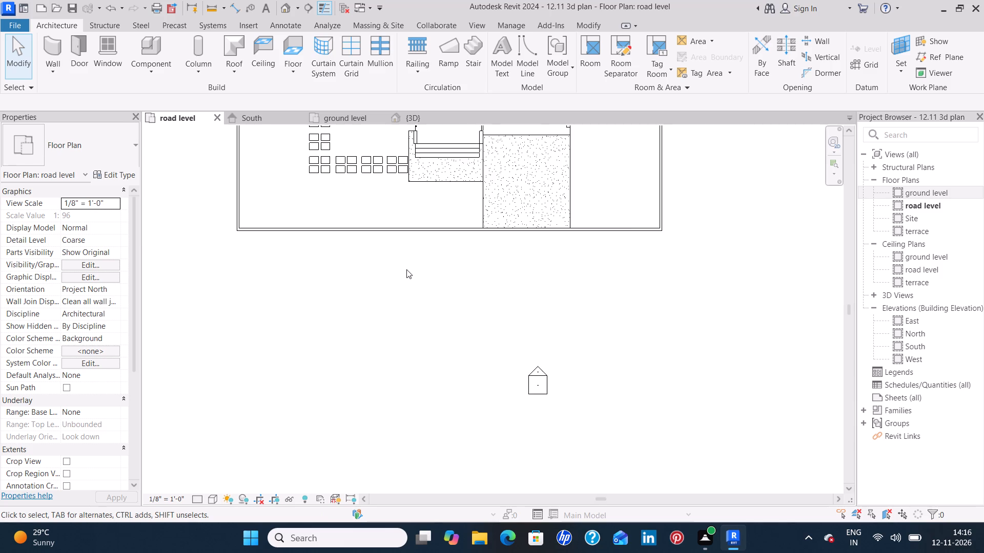
{"action": "scroll", "coordinate": [406, 269], "scroll_direction": "down", "scroll_amount": 4}
{"action": "middle_click_drag", "start_coordinate": [387, 257], "coordinate": [411, 311]}
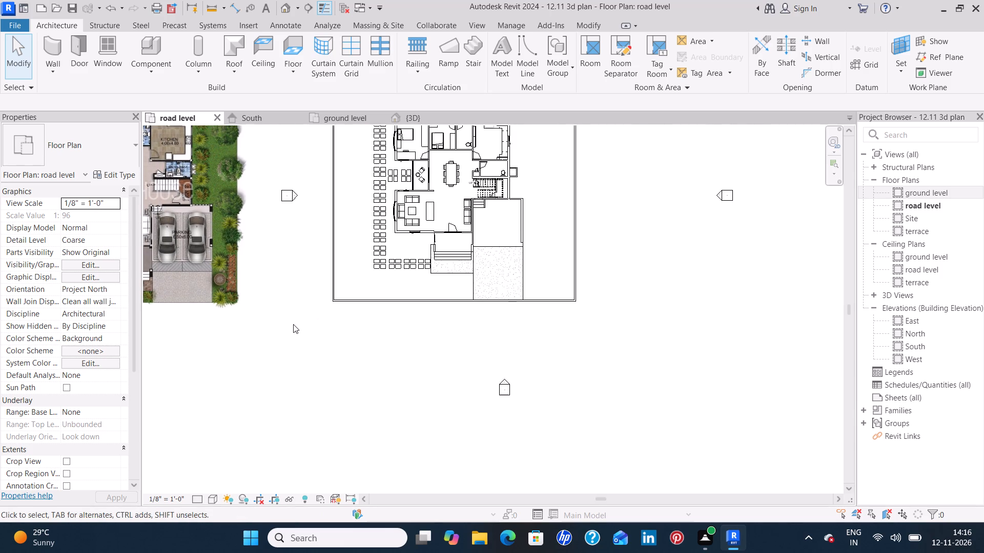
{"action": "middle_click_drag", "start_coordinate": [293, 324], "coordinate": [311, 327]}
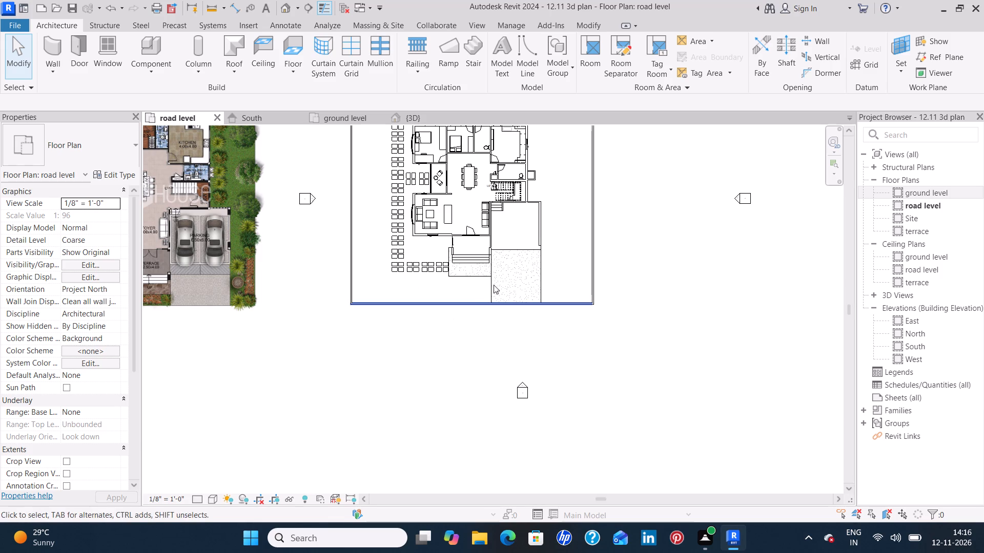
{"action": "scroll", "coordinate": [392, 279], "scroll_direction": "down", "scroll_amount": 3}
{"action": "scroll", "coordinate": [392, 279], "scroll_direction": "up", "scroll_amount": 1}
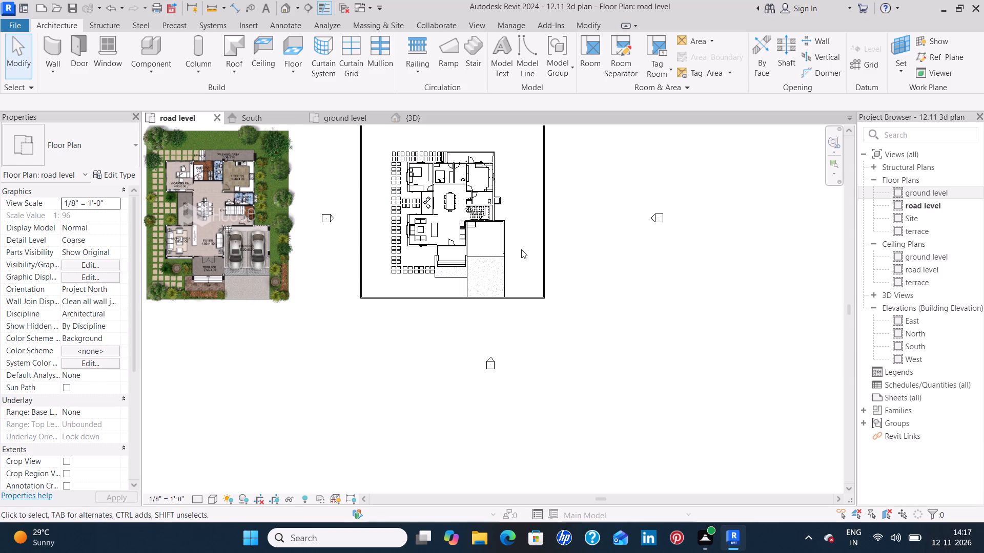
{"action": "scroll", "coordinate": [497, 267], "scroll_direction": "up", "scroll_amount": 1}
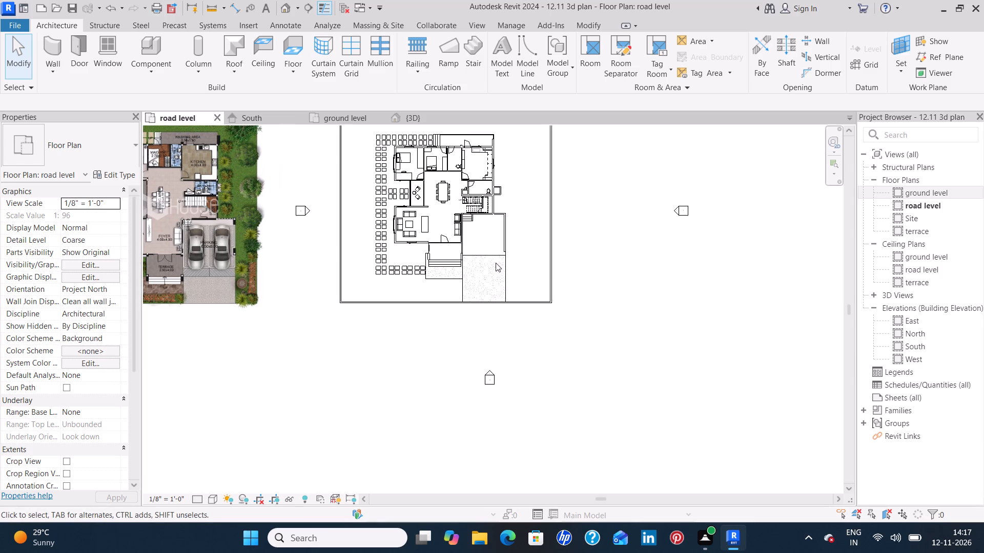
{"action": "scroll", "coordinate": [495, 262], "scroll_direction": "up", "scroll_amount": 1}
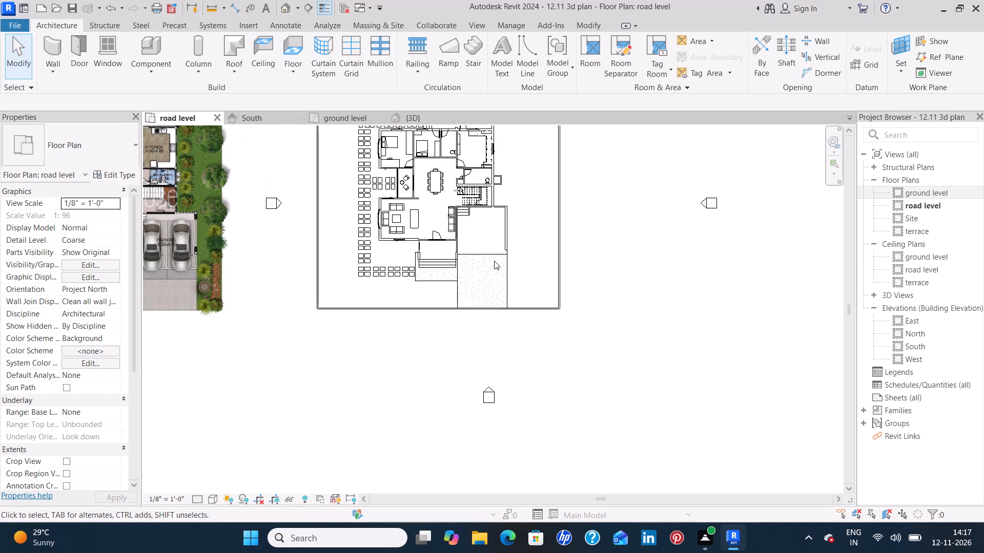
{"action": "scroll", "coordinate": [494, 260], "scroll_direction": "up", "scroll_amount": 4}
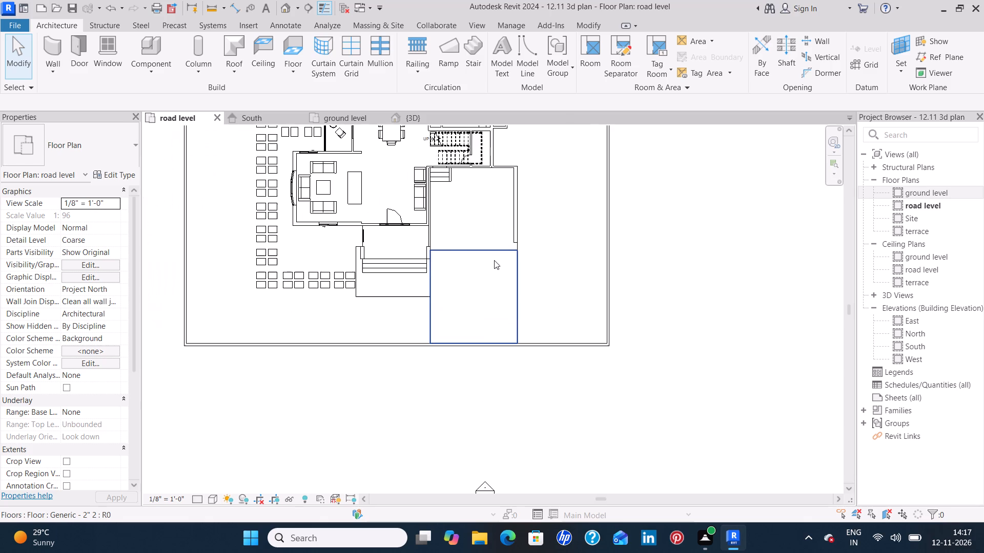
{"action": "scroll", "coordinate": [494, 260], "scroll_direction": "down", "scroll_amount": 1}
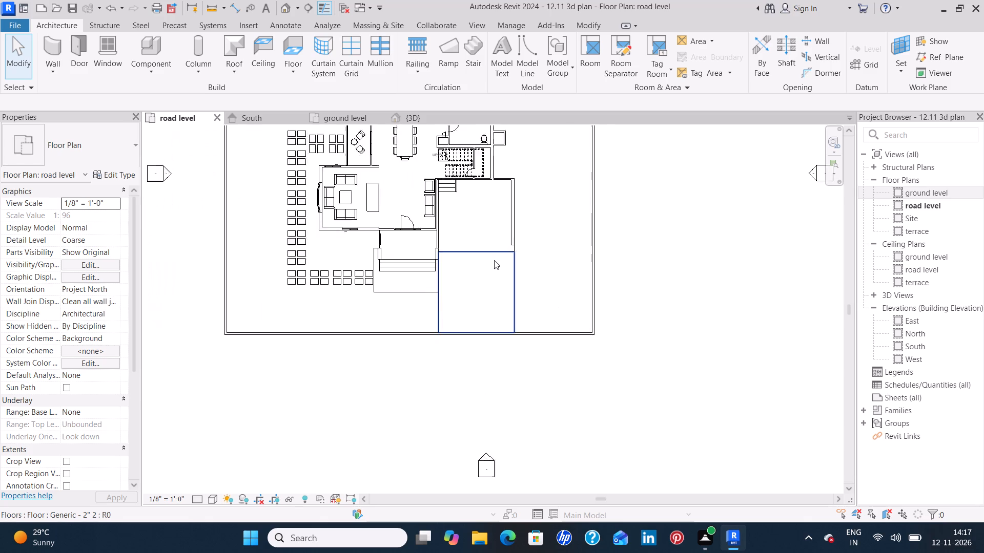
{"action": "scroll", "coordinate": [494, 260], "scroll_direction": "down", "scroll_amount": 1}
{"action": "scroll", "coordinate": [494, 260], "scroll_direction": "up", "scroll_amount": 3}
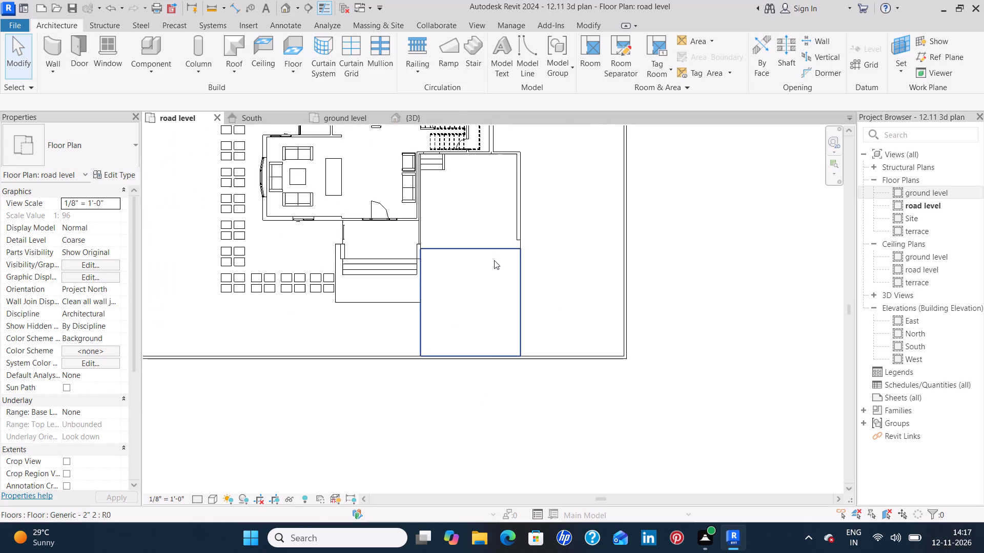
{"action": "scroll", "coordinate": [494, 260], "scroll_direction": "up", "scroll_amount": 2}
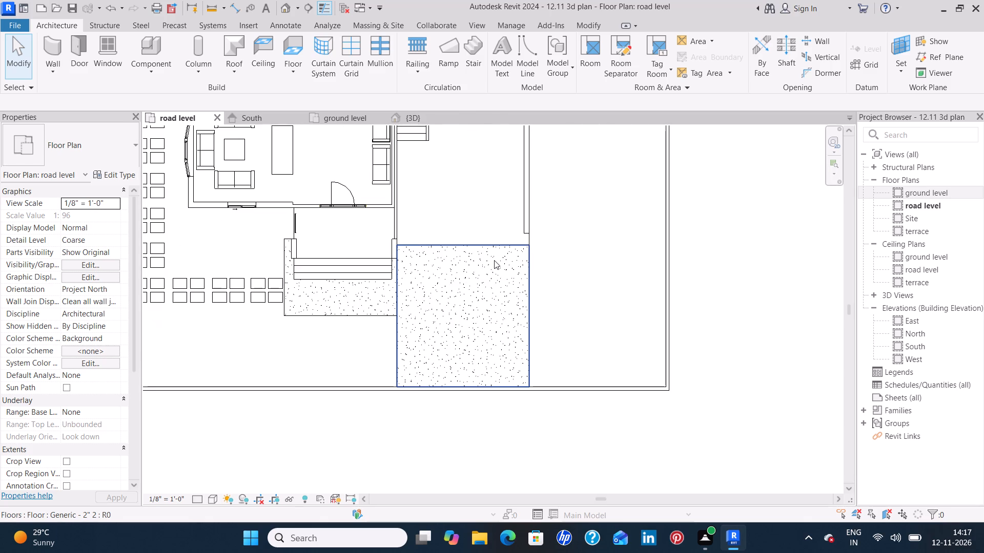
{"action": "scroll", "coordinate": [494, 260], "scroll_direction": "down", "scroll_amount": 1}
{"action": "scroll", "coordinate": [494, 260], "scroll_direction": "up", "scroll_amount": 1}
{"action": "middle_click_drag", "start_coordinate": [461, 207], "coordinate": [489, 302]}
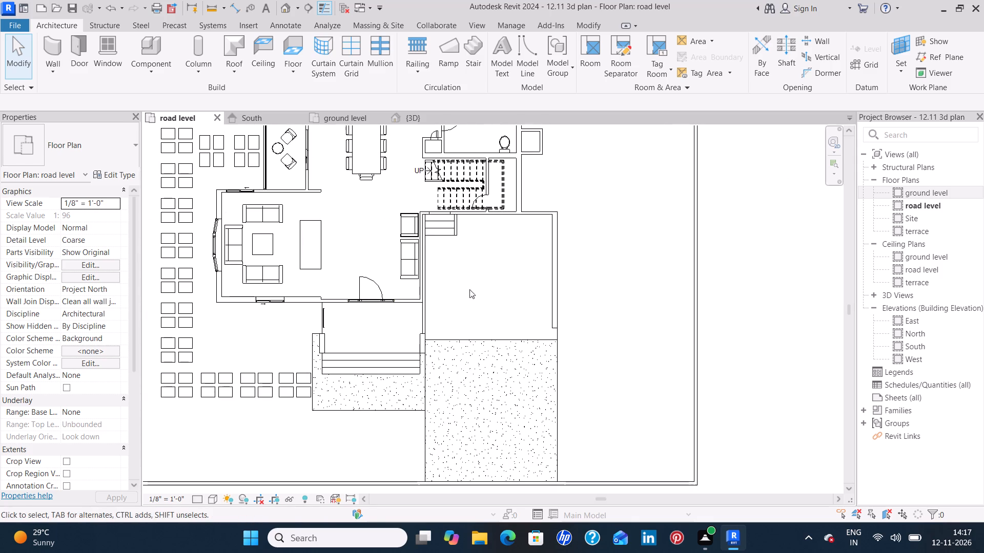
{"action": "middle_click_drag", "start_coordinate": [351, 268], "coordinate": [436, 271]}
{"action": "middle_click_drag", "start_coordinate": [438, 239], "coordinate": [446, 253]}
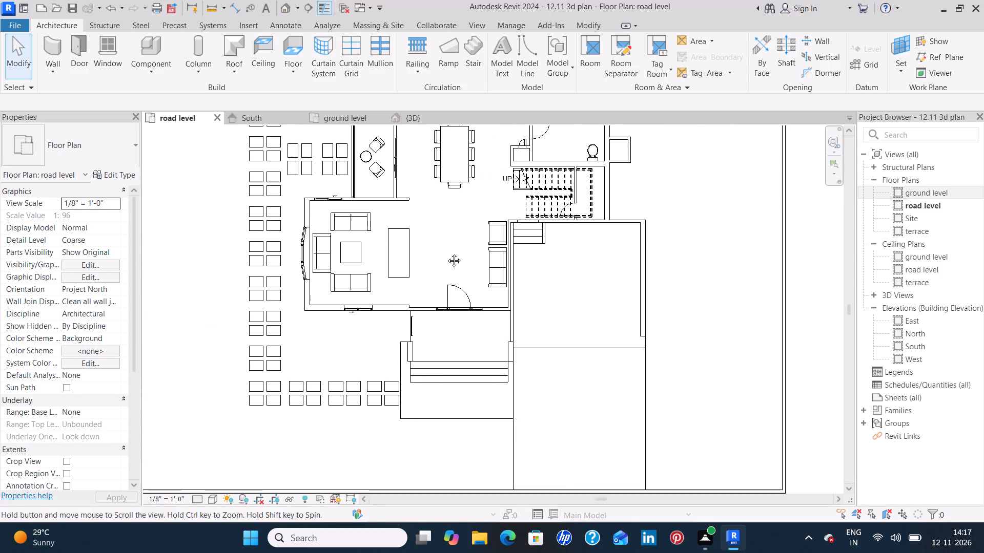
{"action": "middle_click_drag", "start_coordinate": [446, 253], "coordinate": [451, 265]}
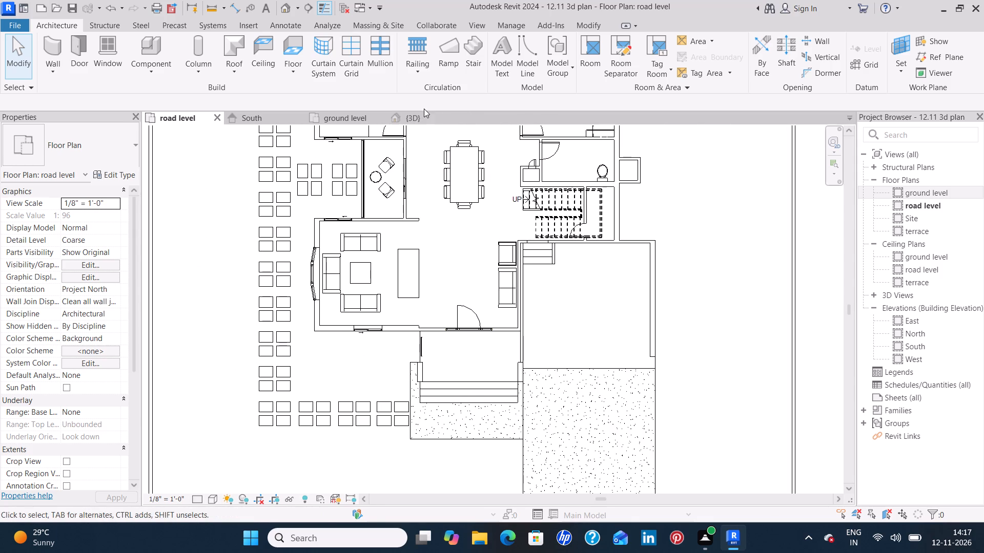
Examine in 3D how the new driveway floor meets the front compound wall, from above and from the front.
{"action": "left_click", "coordinate": [424, 120]}
{"action": "scroll", "coordinate": [496, 306], "scroll_direction": "down", "scroll_amount": 3}
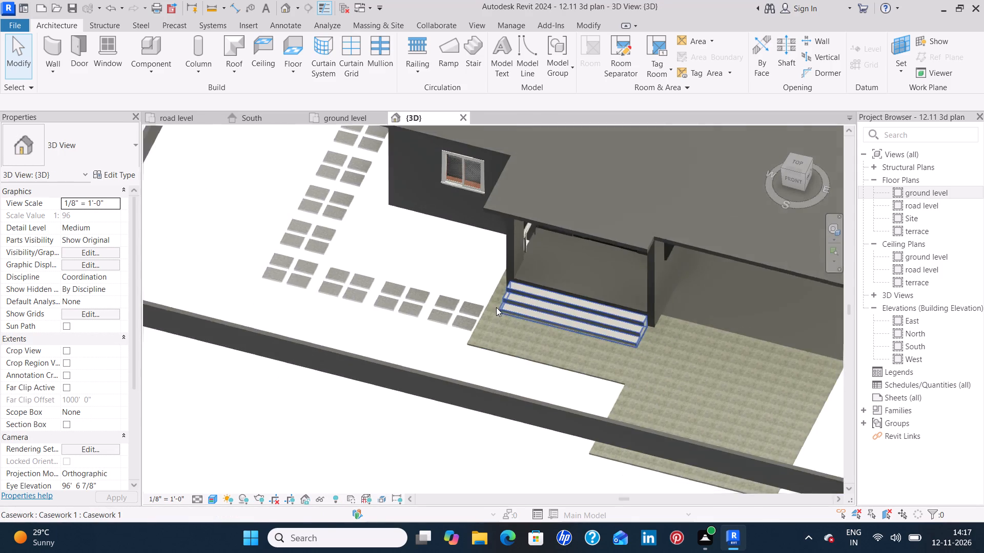
{"action": "scroll", "coordinate": [496, 307], "scroll_direction": "down", "scroll_amount": 2}
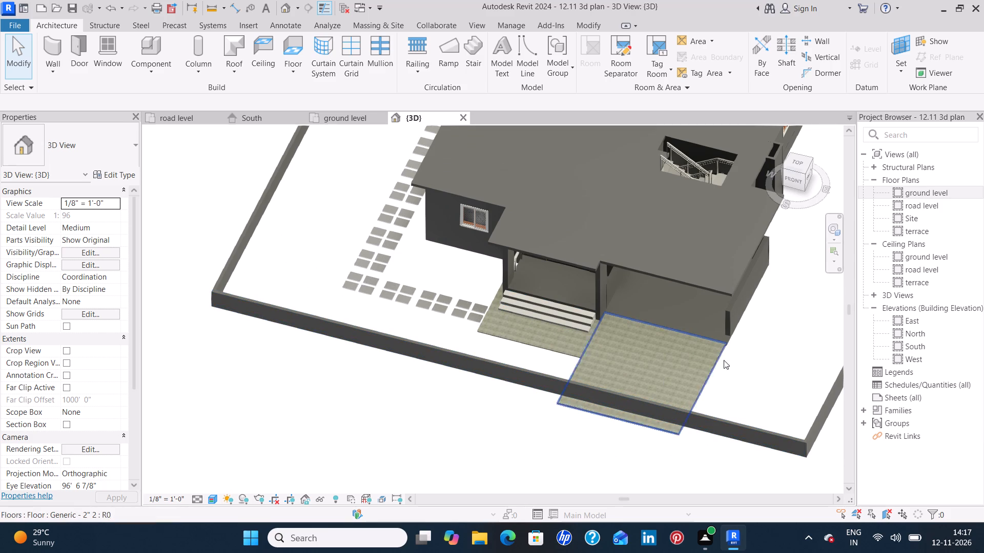
{"action": "middle_click_drag", "start_coordinate": [739, 367], "coordinate": [736, 462], "text": "shift"}
{"action": "middle_click_drag", "start_coordinate": [770, 339], "coordinate": [770, 375], "text": "shift"}
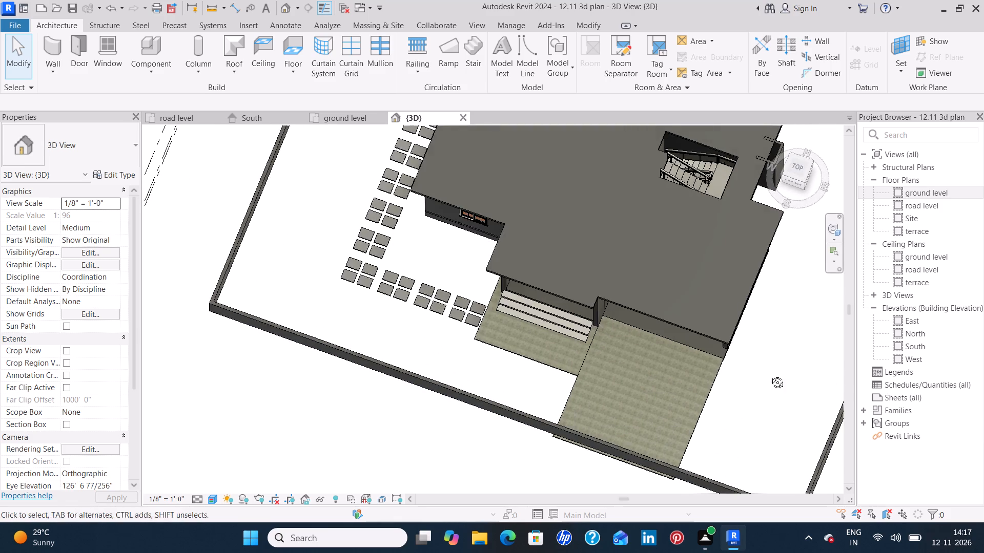
{"action": "middle_click_drag", "start_coordinate": [770, 375], "coordinate": [761, 435], "text": "shift"}
{"action": "middle_click_drag", "start_coordinate": [759, 422], "coordinate": [772, 355]}
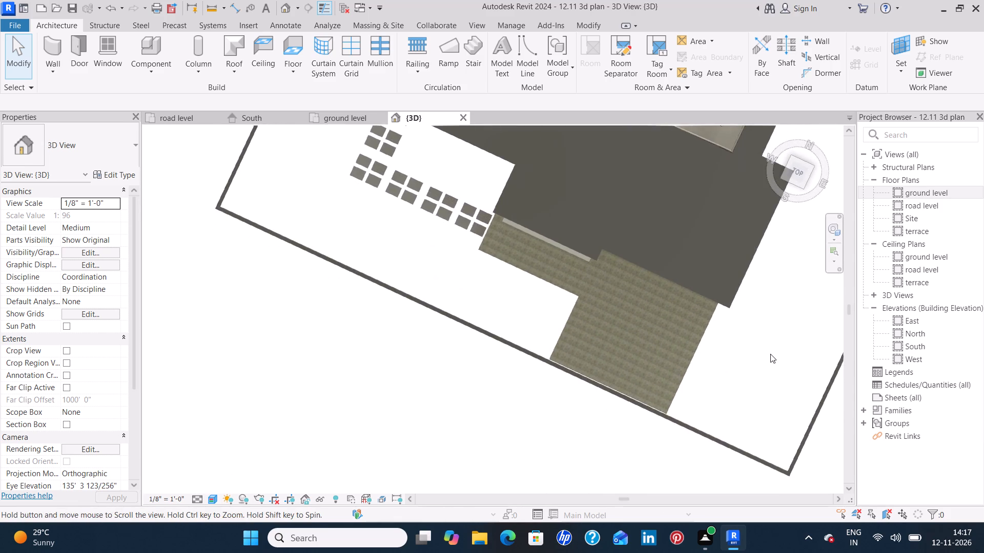
{"action": "middle_click_drag", "start_coordinate": [769, 371], "coordinate": [768, 394], "text": "shift"}
{"action": "middle_click_drag", "start_coordinate": [765, 395], "coordinate": [740, 315]}
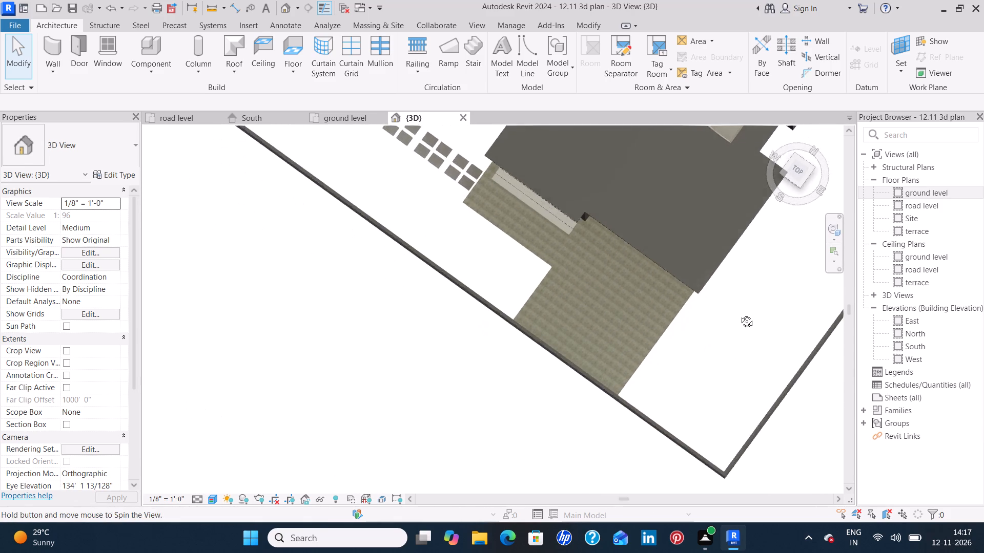
{"action": "middle_click_drag", "start_coordinate": [752, 410], "coordinate": [771, 318], "text": "shift"}
{"action": "middle_click_drag", "start_coordinate": [721, 392], "coordinate": [758, 354], "text": "shift"}
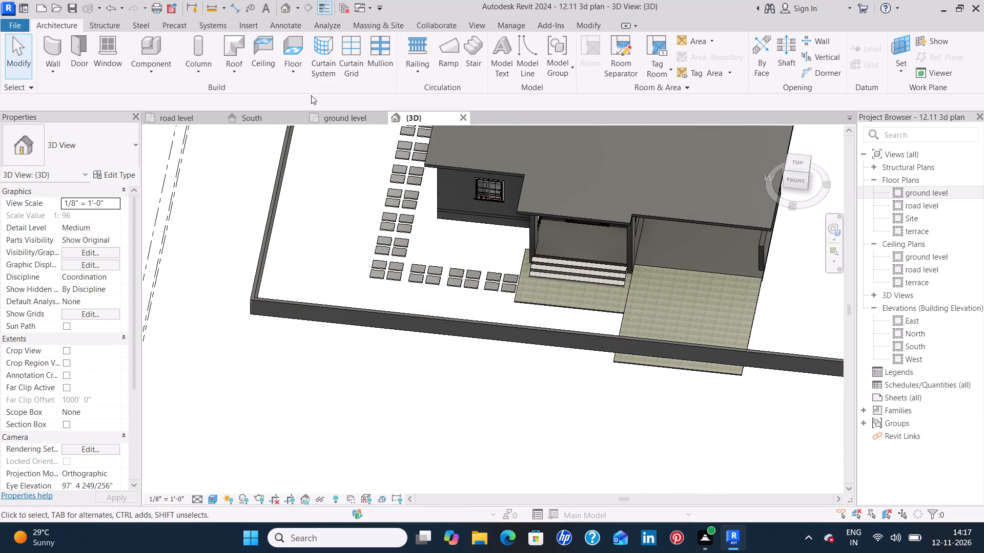
On ground level, set the front compound wall's base constraint to road level.
{"action": "left_click", "coordinate": [351, 117]}
{"action": "left_click", "coordinate": [397, 373]}
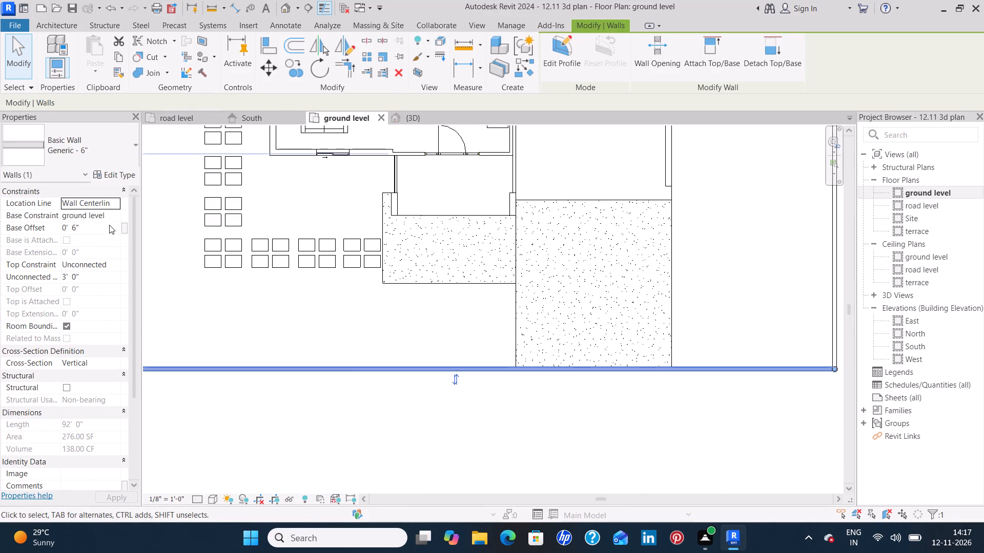
{"action": "left_click", "coordinate": [113, 217]}
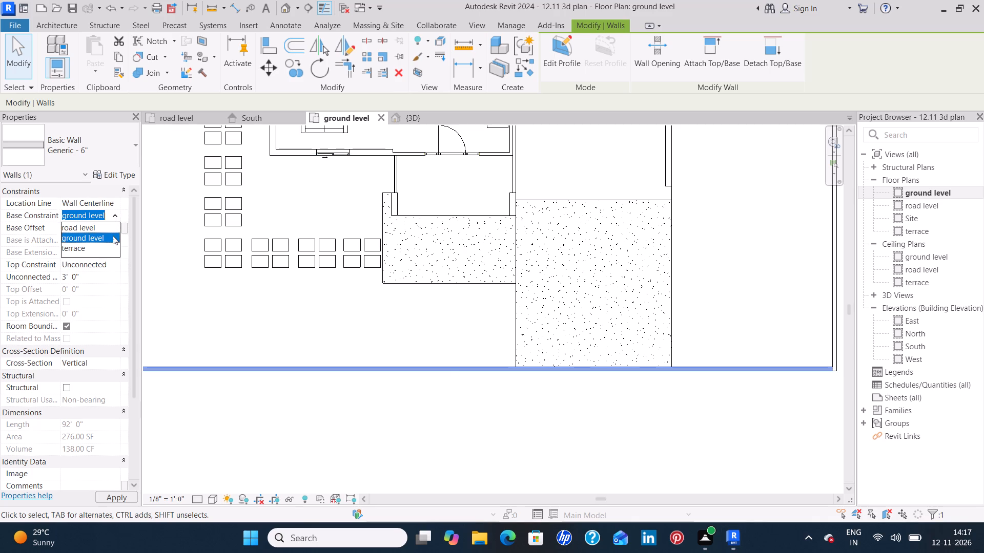
{"action": "left_click", "coordinate": [107, 227]}
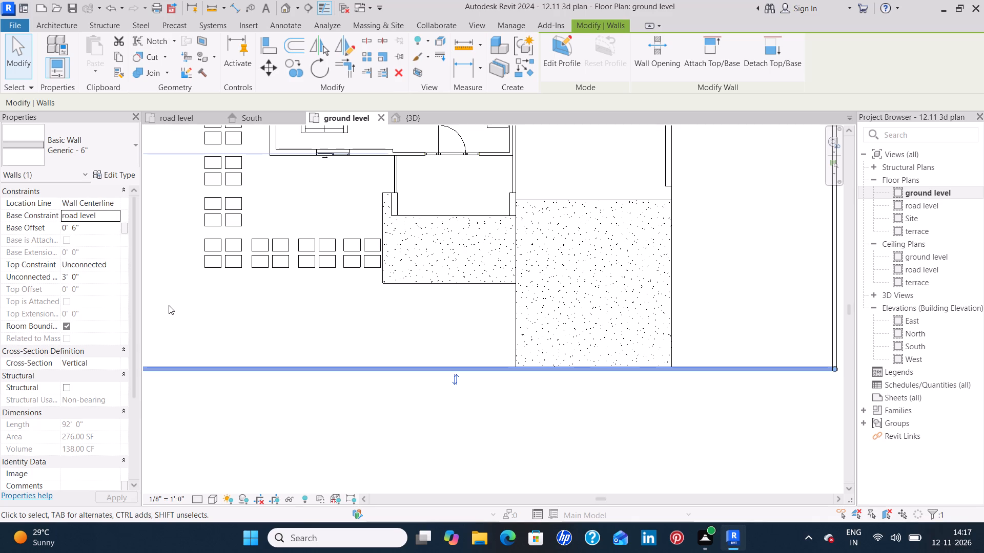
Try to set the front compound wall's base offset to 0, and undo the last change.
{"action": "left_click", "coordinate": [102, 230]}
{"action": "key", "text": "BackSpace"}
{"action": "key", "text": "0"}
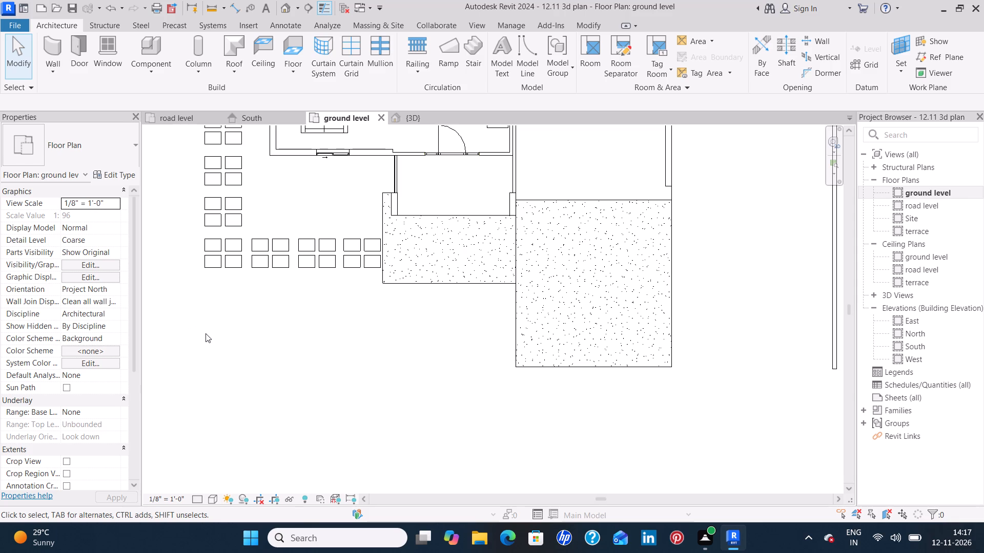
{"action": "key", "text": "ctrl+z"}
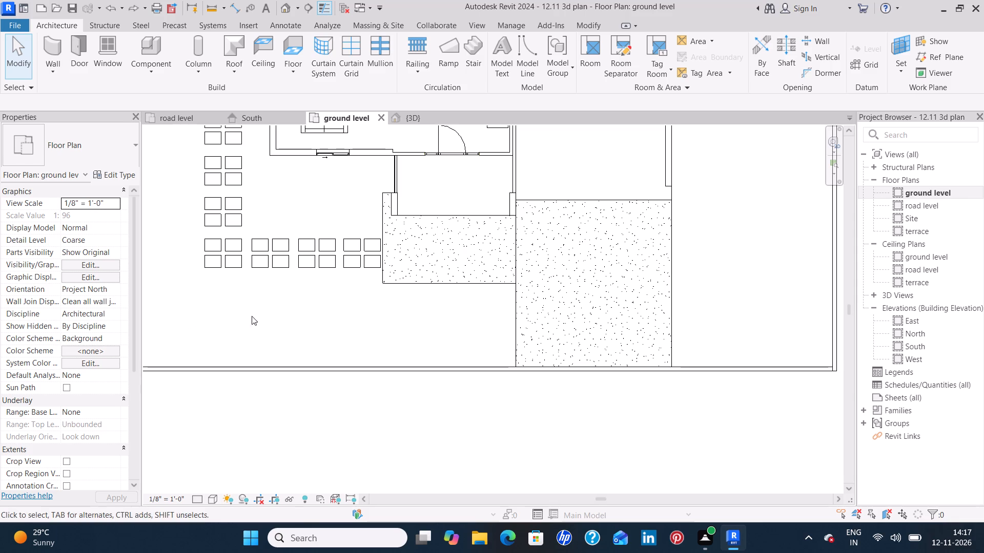
Set the front compound wall's base offset to 0' 0" and check the wall in 3D.
{"action": "left_click", "coordinate": [281, 367]}
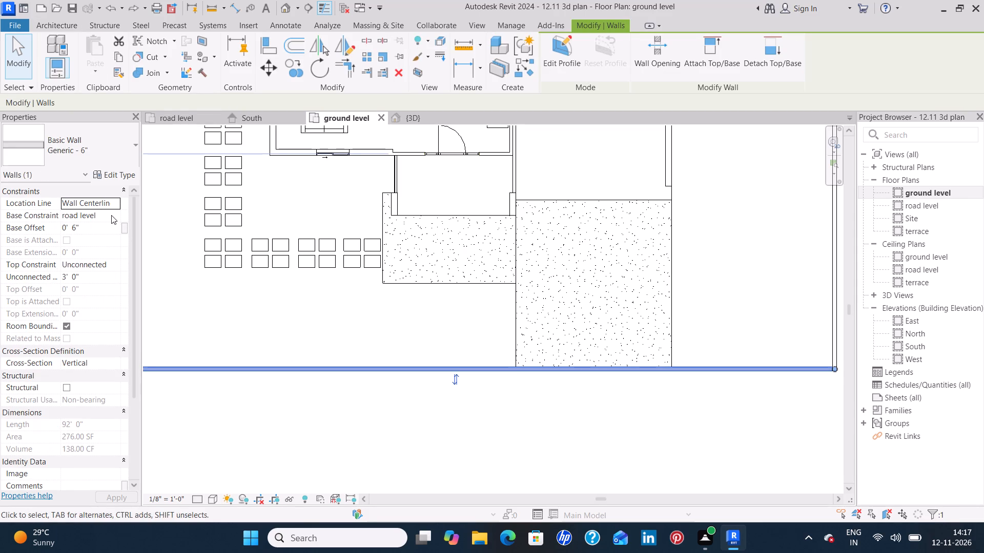
{"action": "left_click", "coordinate": [111, 215]}
{"action": "left_click", "coordinate": [104, 213]}
{"action": "left_click", "coordinate": [91, 228]}
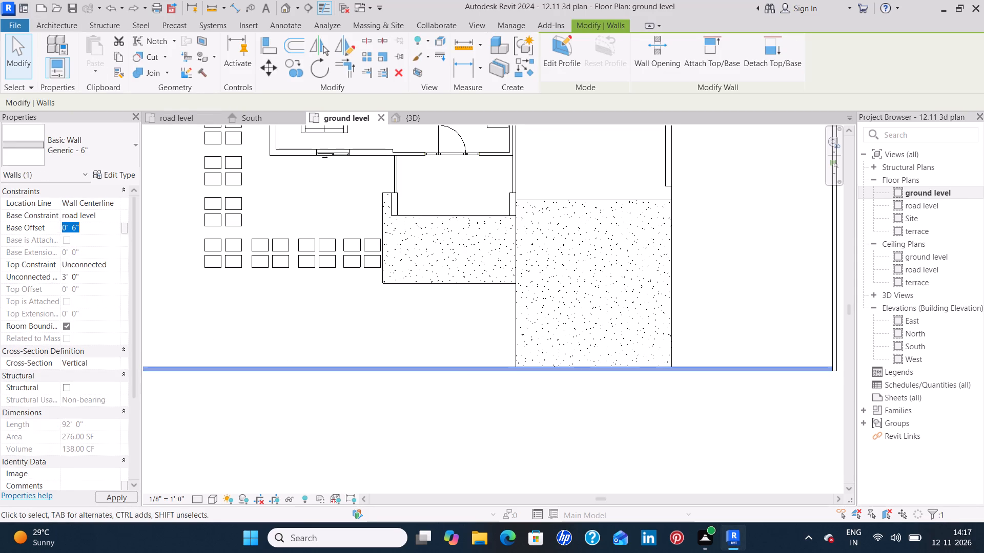
{"action": "key", "text": "BackSpace"}
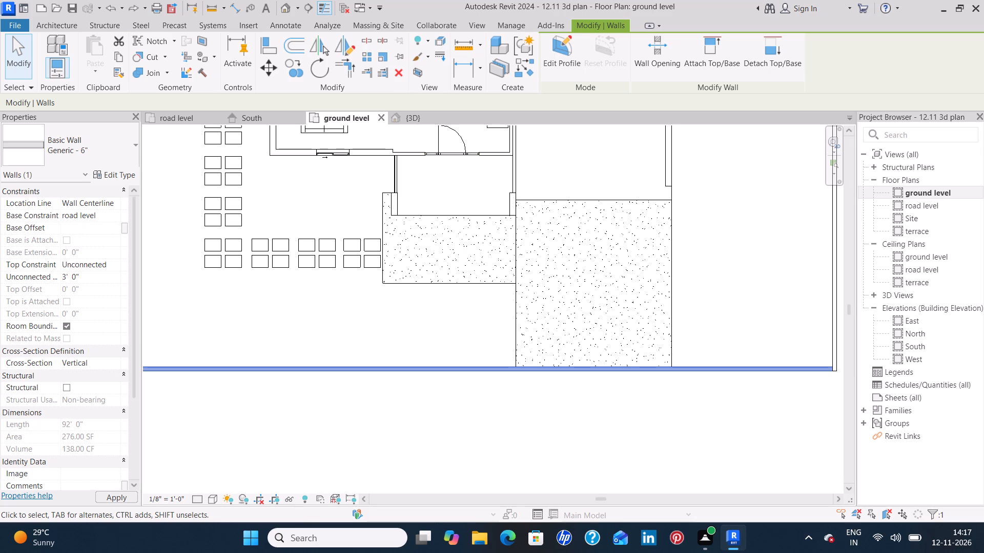
{"action": "key", "text": "0"}
{"action": "key", "text": "Return"}
{"action": "left_click", "coordinate": [112, 499]}
{"action": "left_click", "coordinate": [240, 462]}
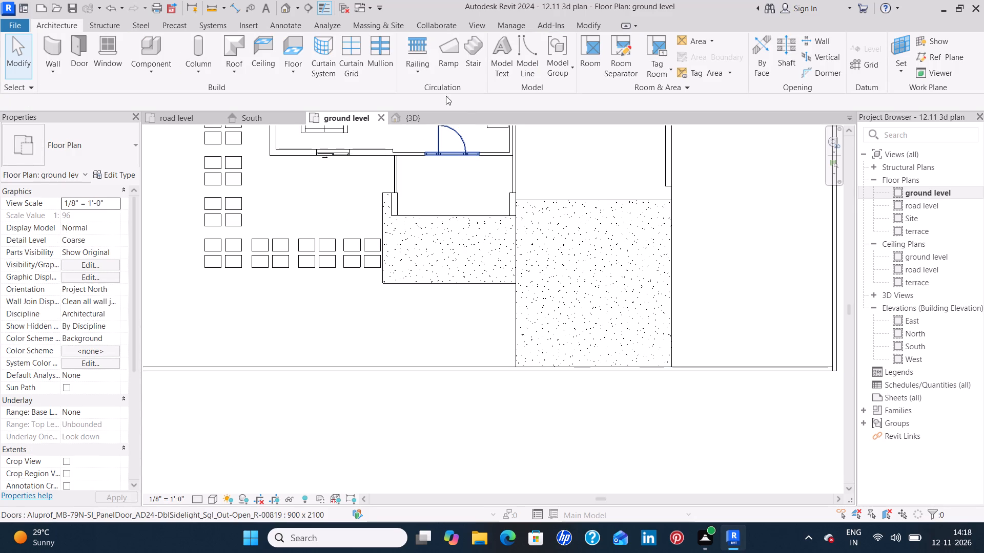
{"action": "left_click", "coordinate": [418, 118]}
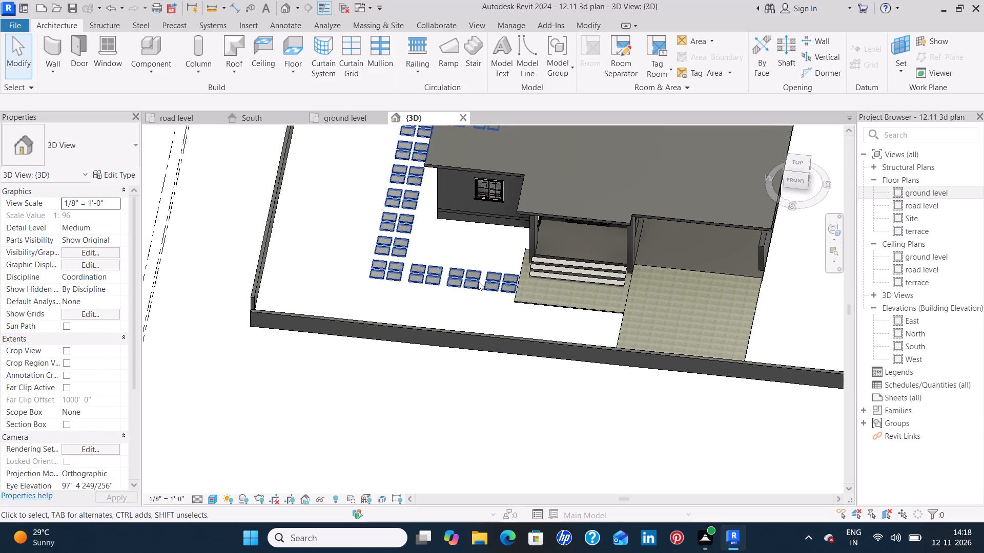
{"action": "scroll", "coordinate": [286, 283], "scroll_direction": "down", "scroll_amount": 4}
{"action": "middle_click_drag", "start_coordinate": [286, 280], "coordinate": [284, 328]}
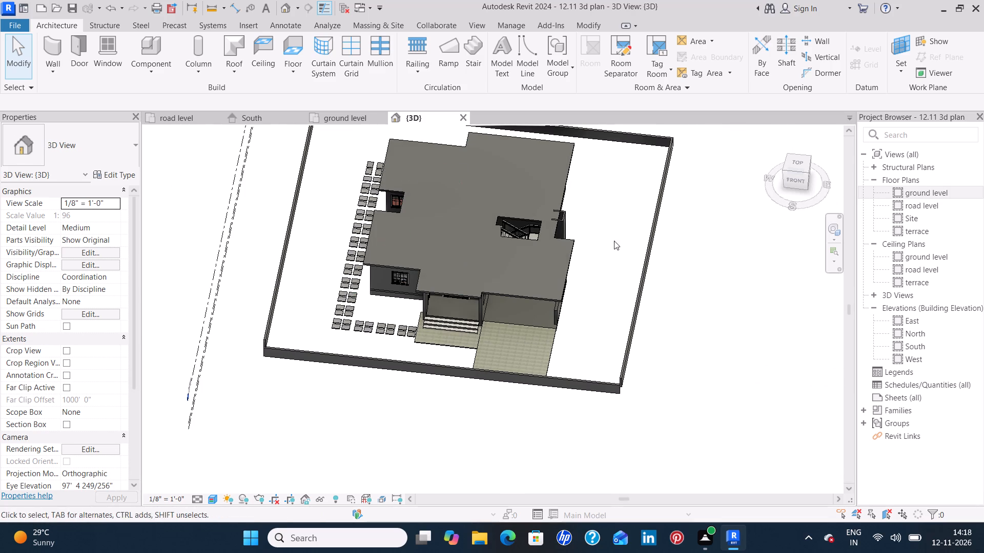
On ground level, set the base constraint of the east compound wall beside the parking area to road level, with base offset 0.
{"action": "left_click", "coordinate": [345, 114]}
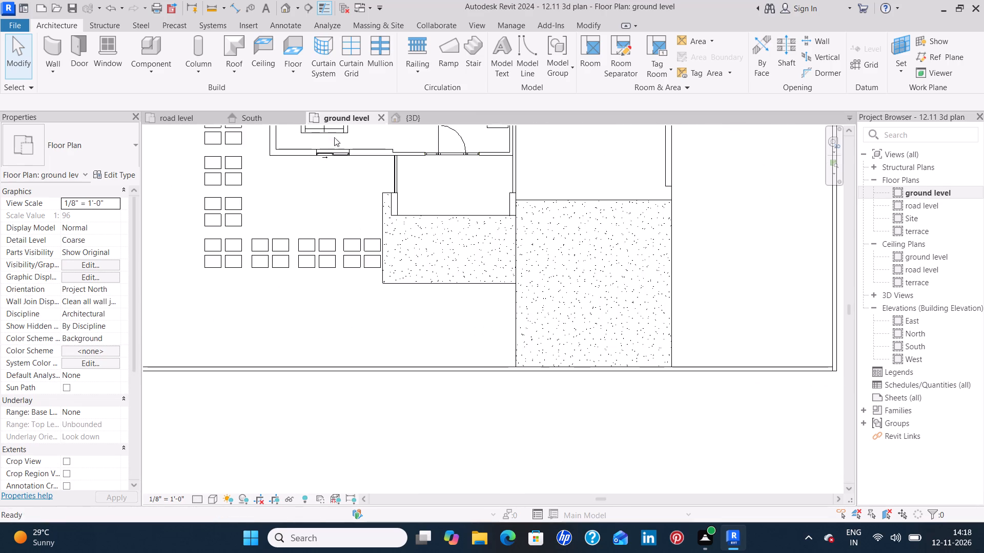
{"action": "scroll", "coordinate": [346, 237], "scroll_direction": "down", "scroll_amount": 5}
{"action": "middle_click_drag", "start_coordinate": [347, 239], "coordinate": [347, 354]}
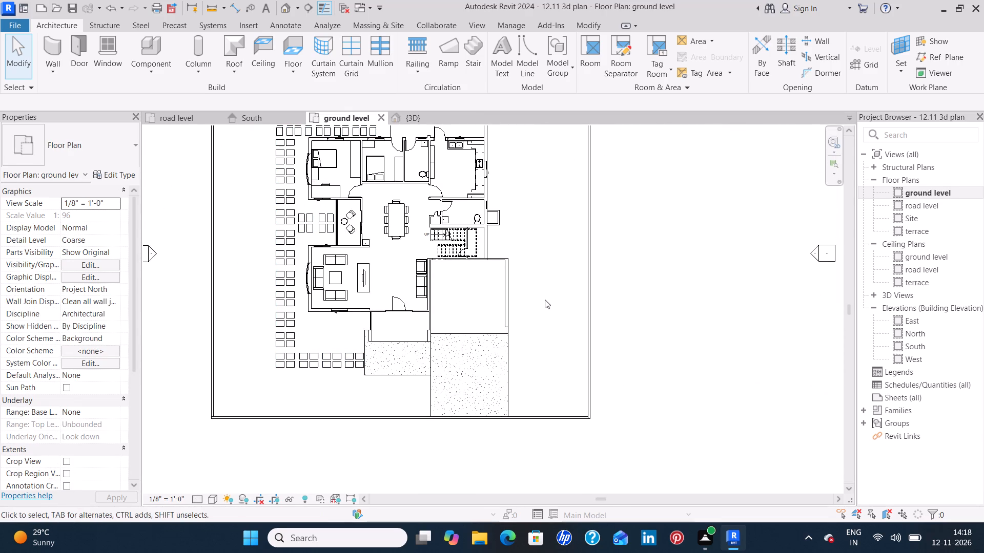
{"action": "left_click", "coordinate": [587, 290]}
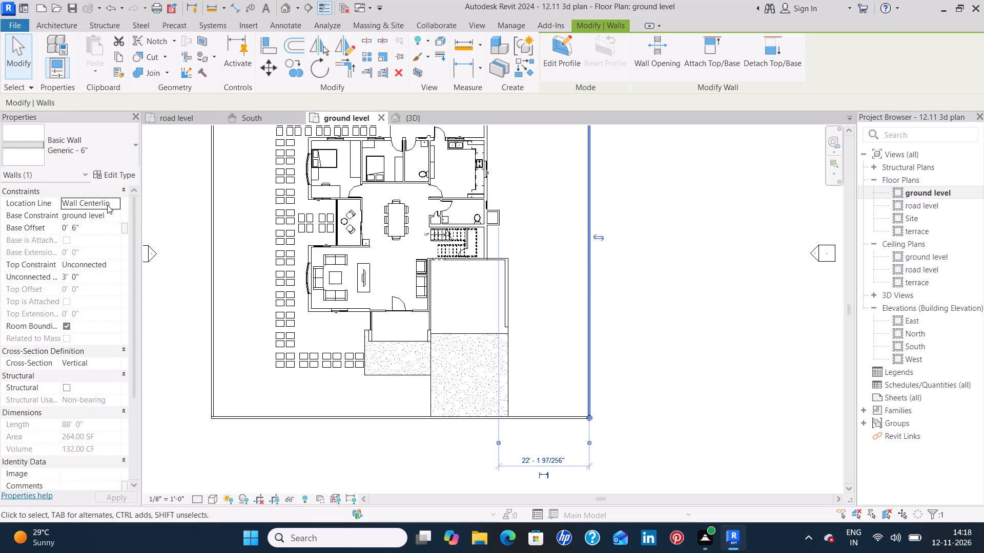
{"action": "left_click", "coordinate": [114, 213]}
{"action": "left_click", "coordinate": [109, 229]}
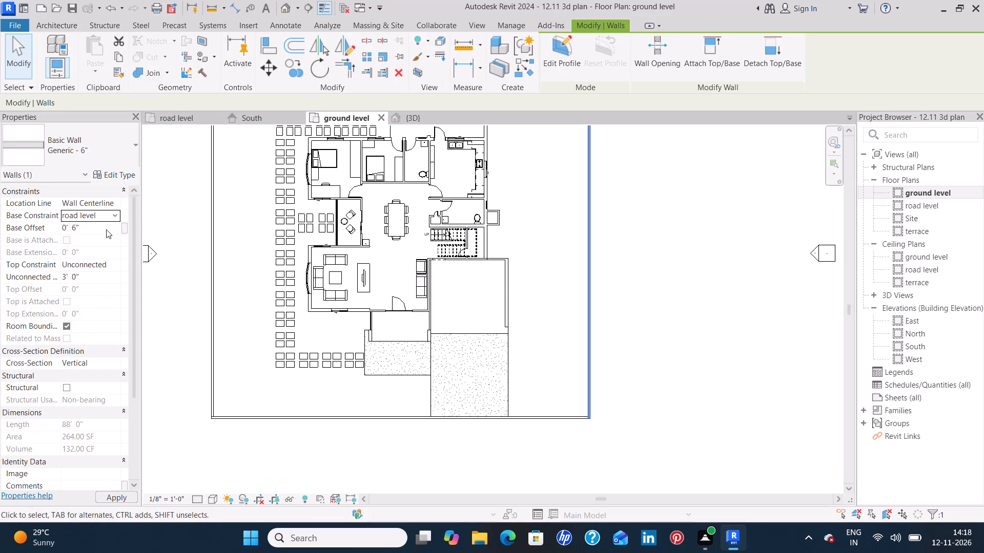
{"action": "left_click", "coordinate": [100, 229]}
{"action": "key", "text": "BackSpace"}
{"action": "key", "text": "0"}
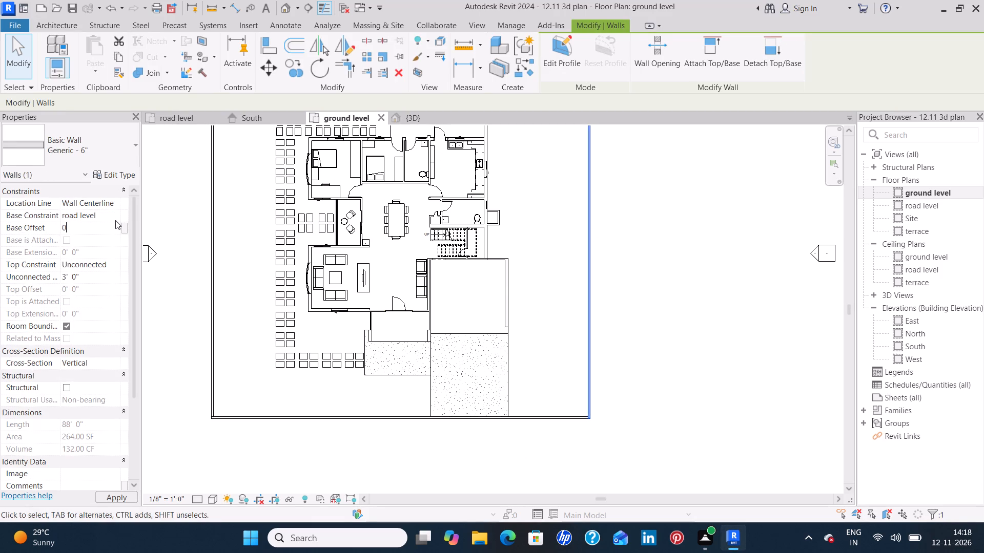
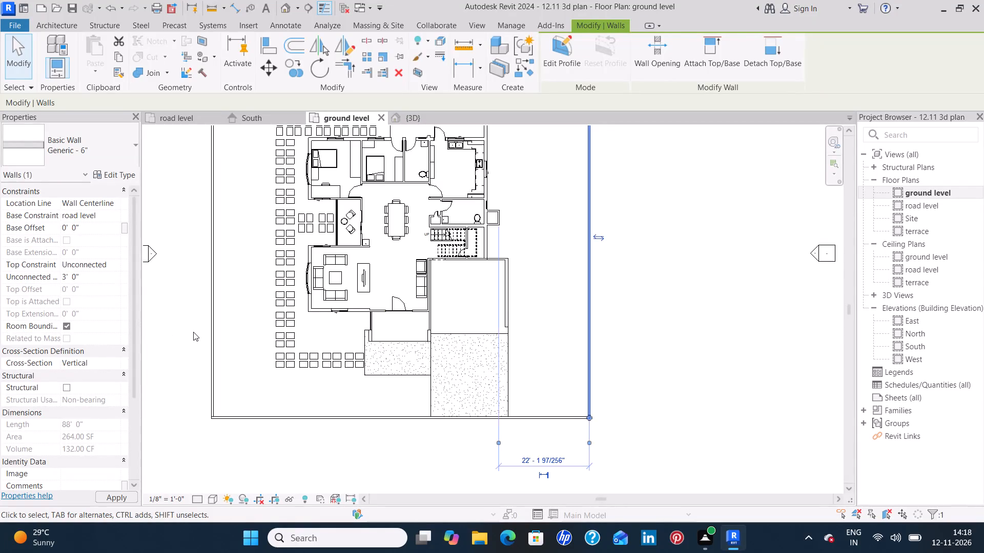
Set the west compound wall's base constraint to road level, with base offset 0.
{"action": "left_click", "coordinate": [193, 332]}
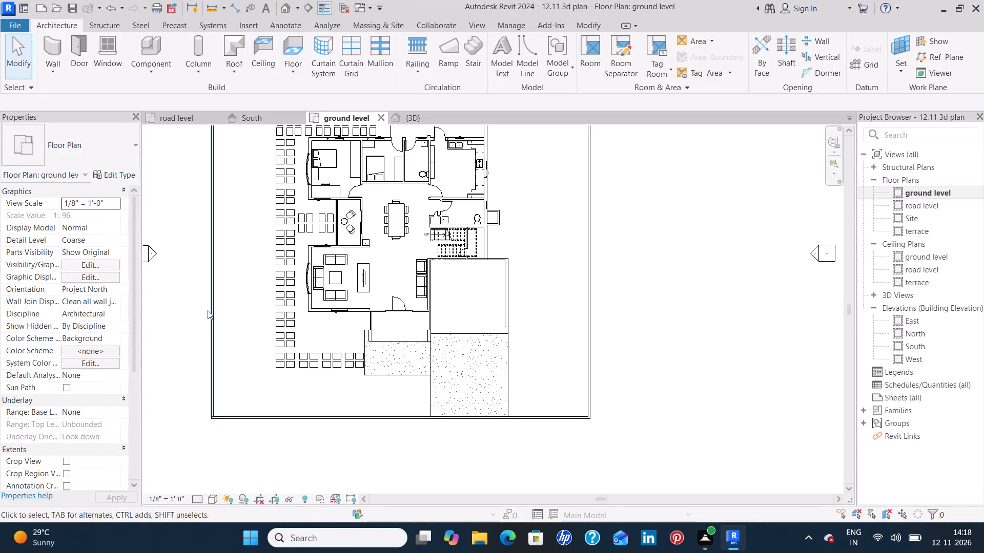
{"action": "left_click", "coordinate": [208, 310]}
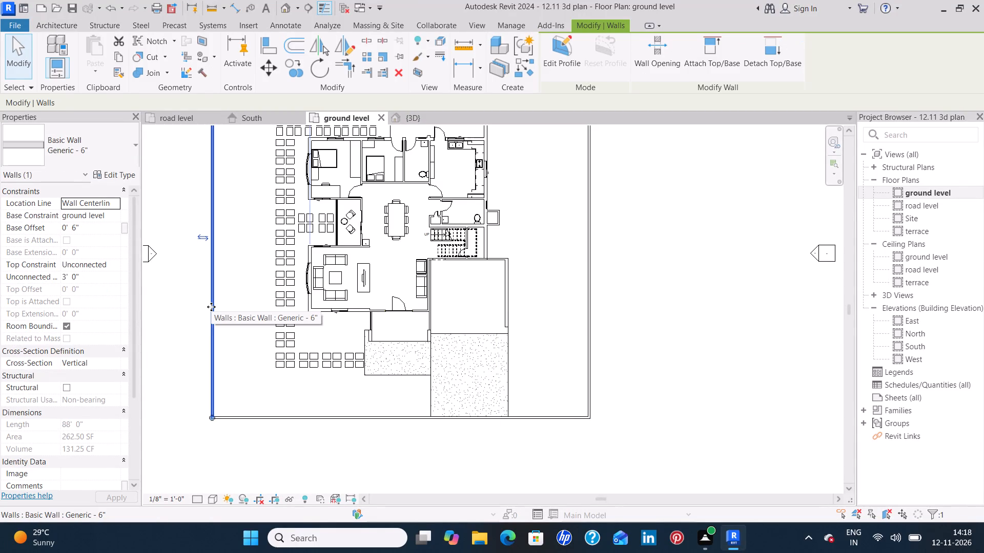
{"action": "left_click", "coordinate": [113, 215]}
{"action": "left_click", "coordinate": [105, 231]}
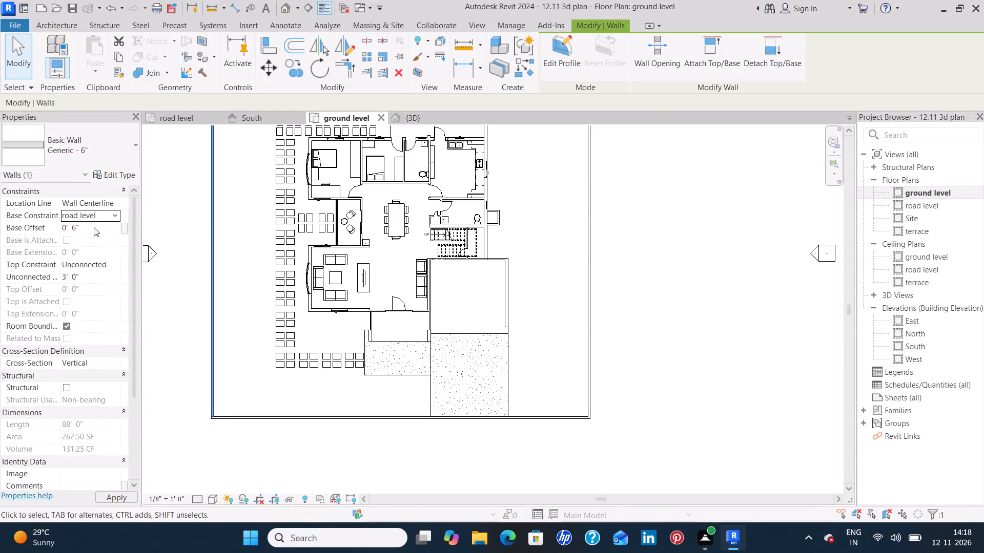
{"action": "left_click", "coordinate": [94, 227]}
{"action": "key", "text": "BackSpace"}
{"action": "key", "text": "0"}
{"action": "key", "text": "Return"}
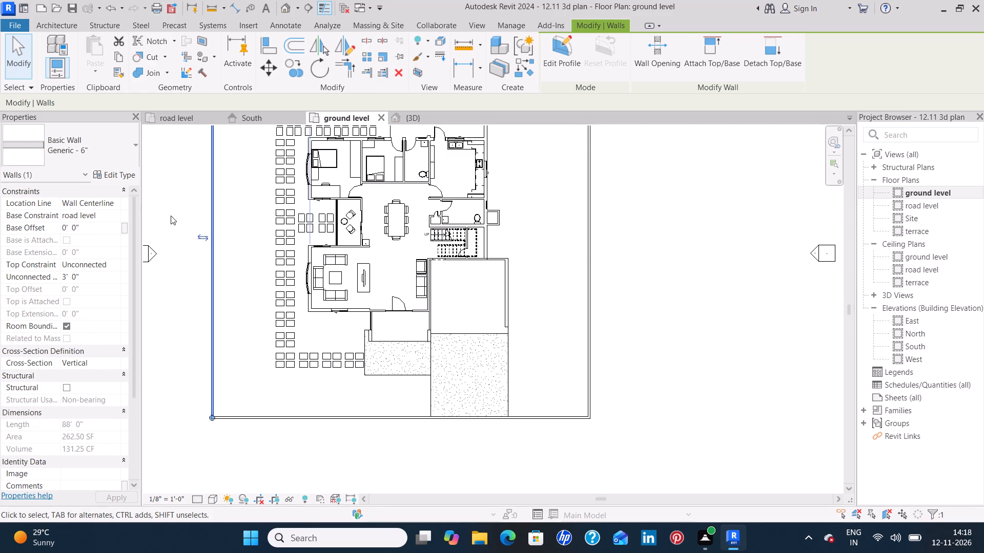
{"action": "left_click", "coordinate": [171, 216]}
Set the rear (north) compound wall's base constraint to road level, with base offset 0.
{"action": "middle_click_drag", "start_coordinate": [175, 187], "coordinate": [191, 337]}
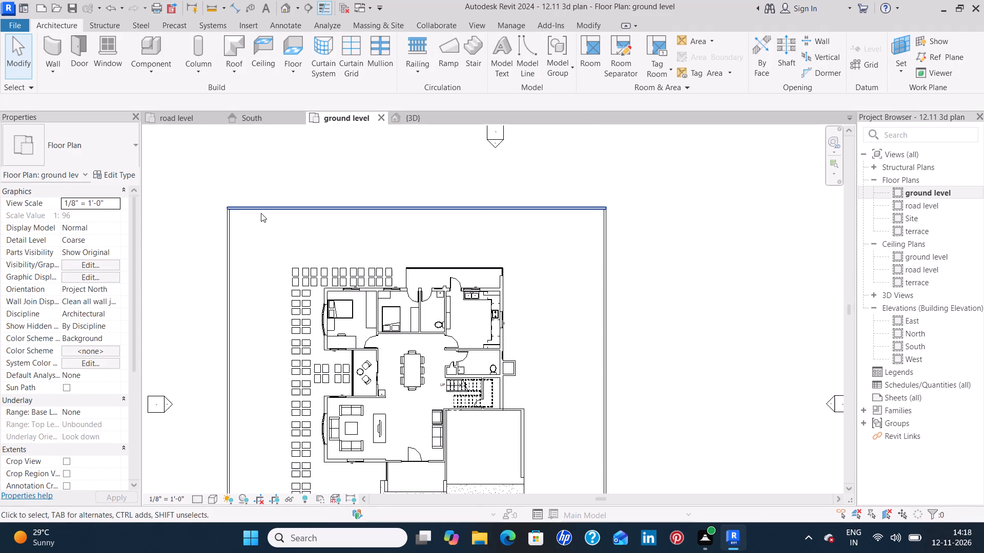
{"action": "left_click", "coordinate": [261, 213]}
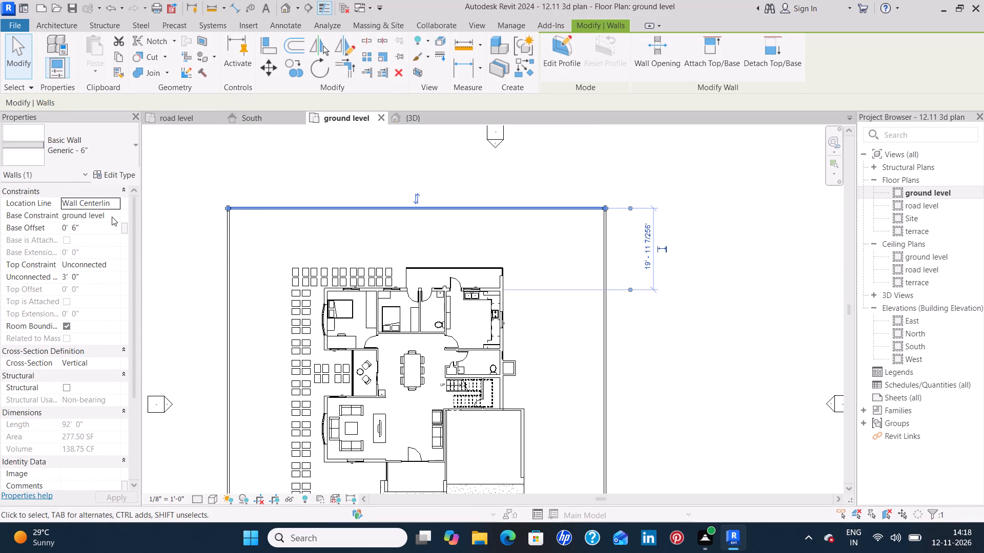
{"action": "left_click", "coordinate": [112, 217]}
{"action": "left_click", "coordinate": [107, 229]}
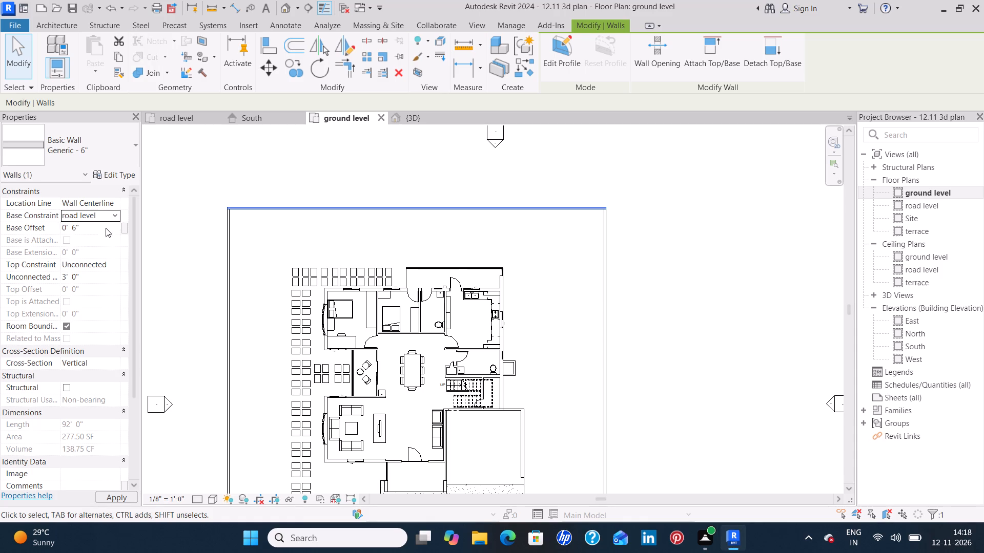
{"action": "left_click", "coordinate": [106, 228]}
{"action": "key", "text": "BackSpace"}
{"action": "key", "text": "0"}
{"action": "key", "text": "Return"}
{"action": "left_click", "coordinate": [182, 261]}
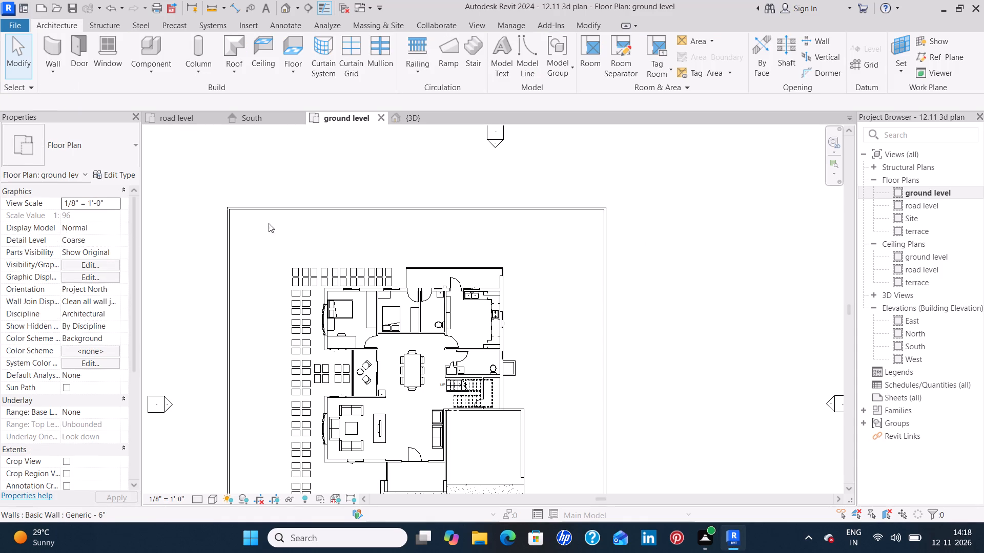
Inspect the compound walls around the house in 3D from front and above, and return to the ground level plan.
{"action": "scroll", "coordinate": [283, 217], "scroll_direction": "down", "scroll_amount": 5}
{"action": "middle_click_drag", "start_coordinate": [298, 220], "coordinate": [303, 199]}
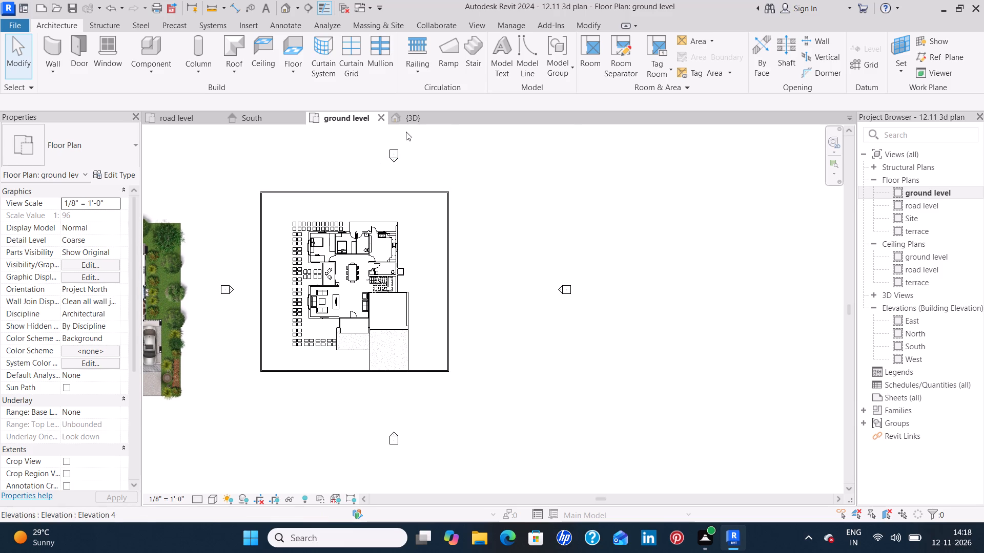
{"action": "left_click", "coordinate": [409, 124]}
{"action": "left_click", "coordinate": [412, 119]}
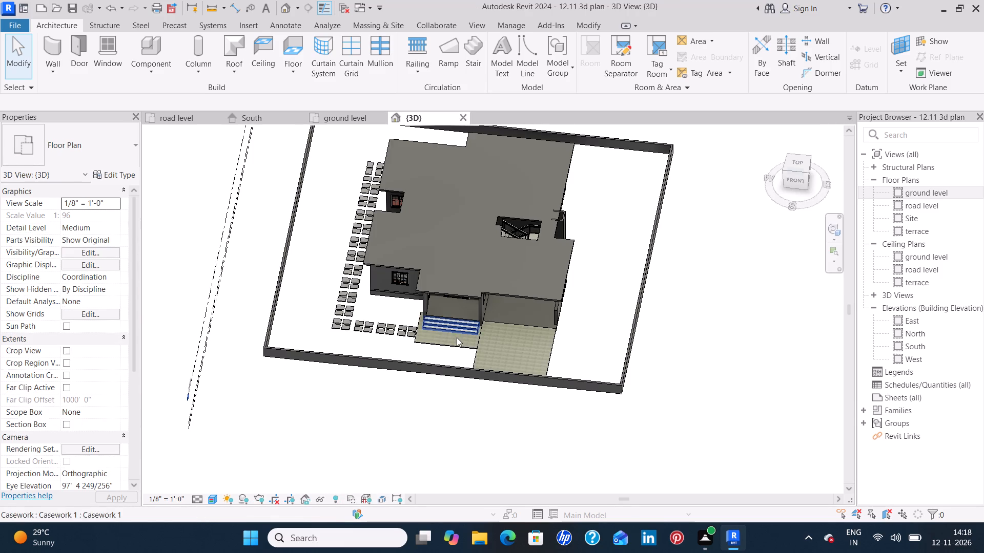
{"action": "scroll", "coordinate": [457, 340], "scroll_direction": "down", "scroll_amount": 3}
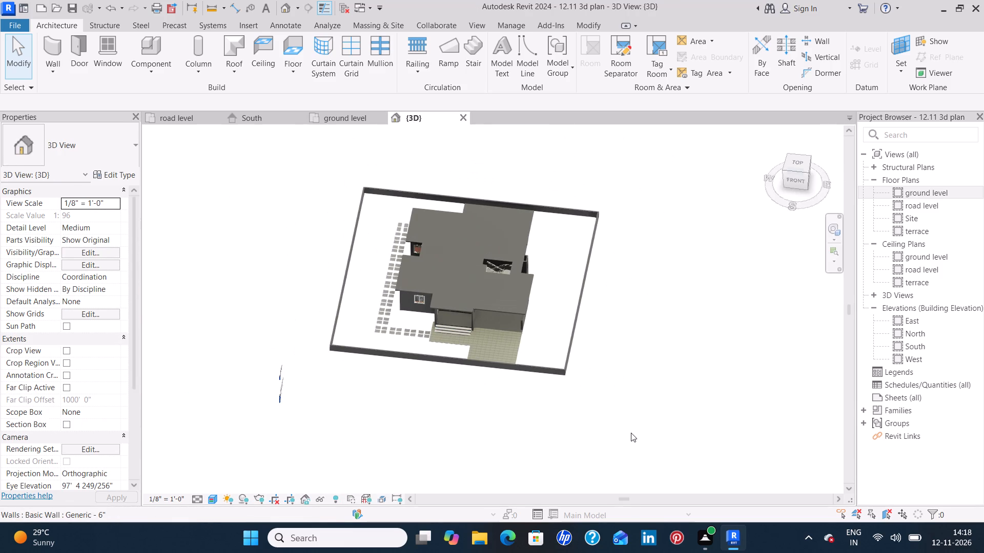
{"action": "middle_click_drag", "start_coordinate": [628, 434], "coordinate": [668, 278], "text": "shift"}
{"action": "middle_click_drag", "start_coordinate": [668, 278], "coordinate": [662, 274], "text": "shift"}
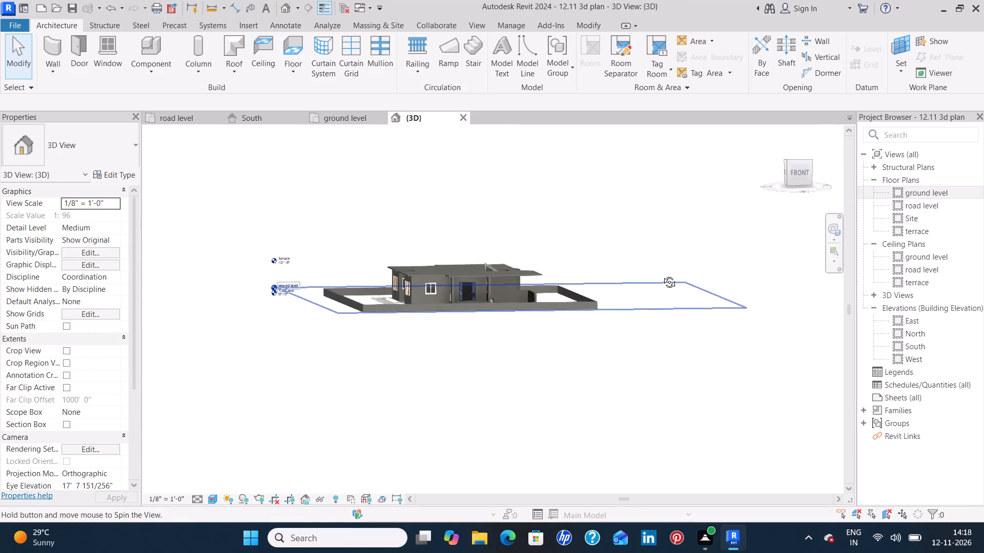
{"action": "middle_click_drag", "start_coordinate": [662, 274], "coordinate": [649, 276], "text": "shift"}
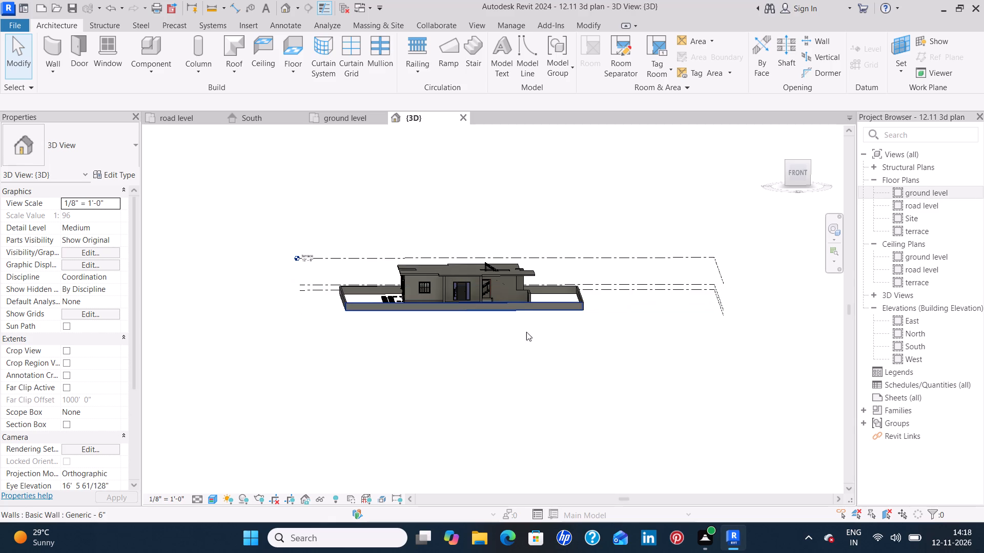
{"action": "middle_click_drag", "start_coordinate": [589, 298], "coordinate": [594, 343], "text": "shift"}
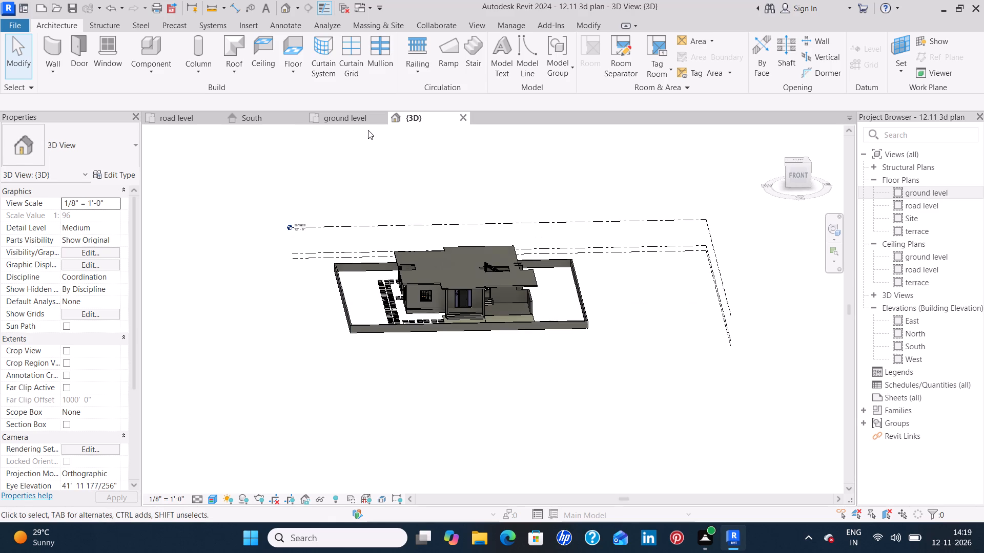
{"action": "left_click", "coordinate": [355, 122]}
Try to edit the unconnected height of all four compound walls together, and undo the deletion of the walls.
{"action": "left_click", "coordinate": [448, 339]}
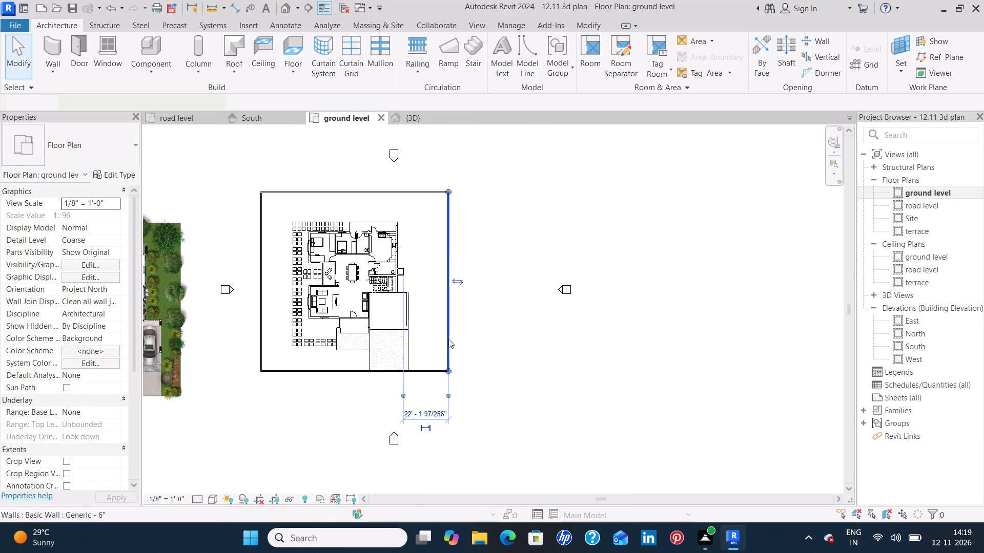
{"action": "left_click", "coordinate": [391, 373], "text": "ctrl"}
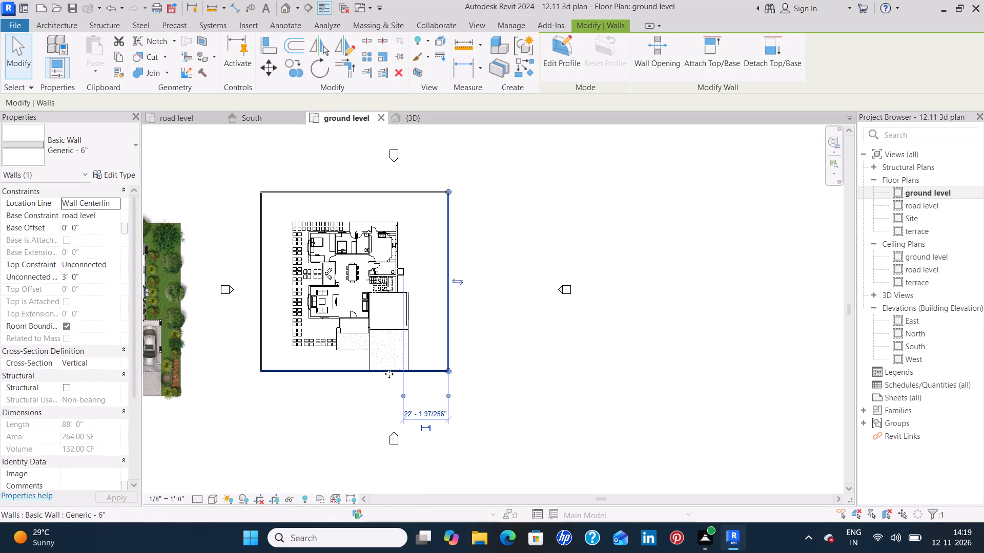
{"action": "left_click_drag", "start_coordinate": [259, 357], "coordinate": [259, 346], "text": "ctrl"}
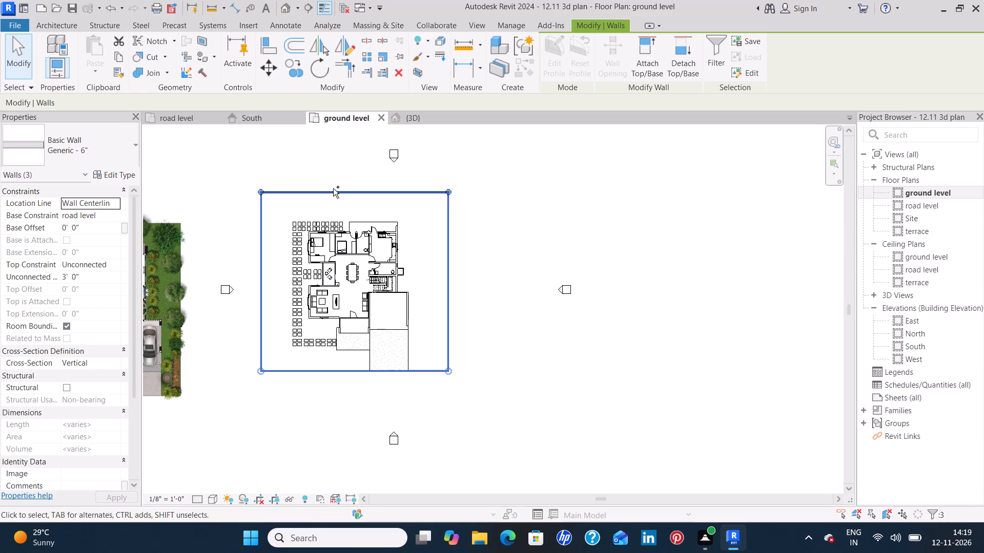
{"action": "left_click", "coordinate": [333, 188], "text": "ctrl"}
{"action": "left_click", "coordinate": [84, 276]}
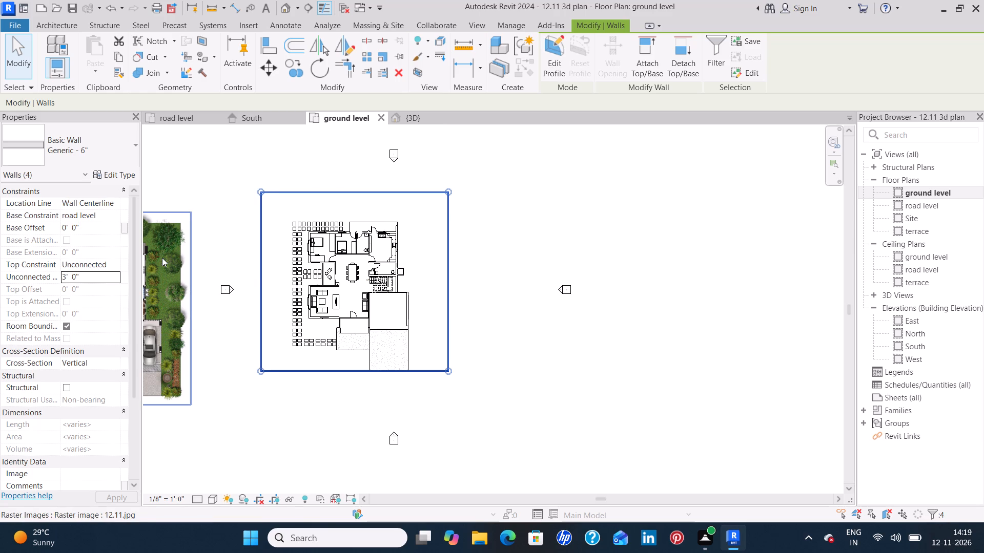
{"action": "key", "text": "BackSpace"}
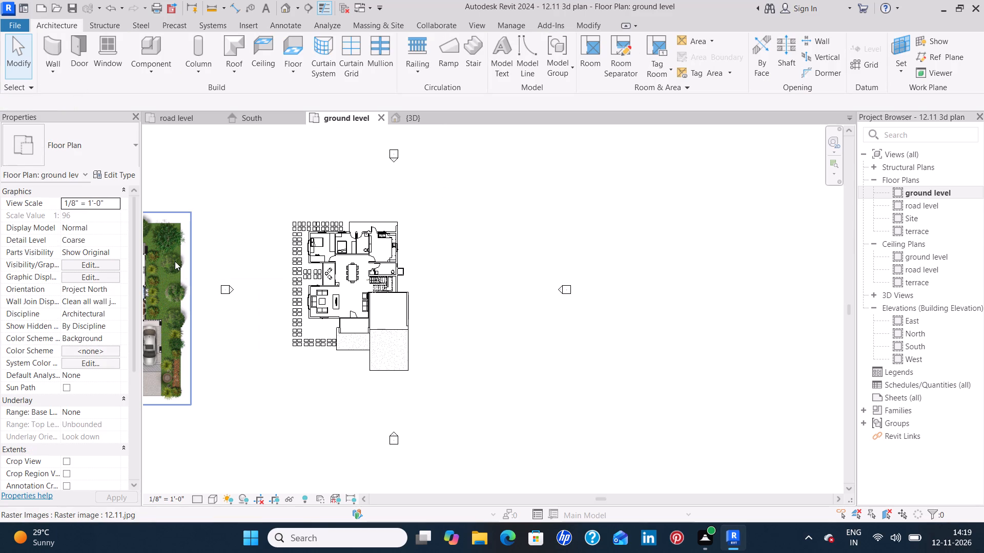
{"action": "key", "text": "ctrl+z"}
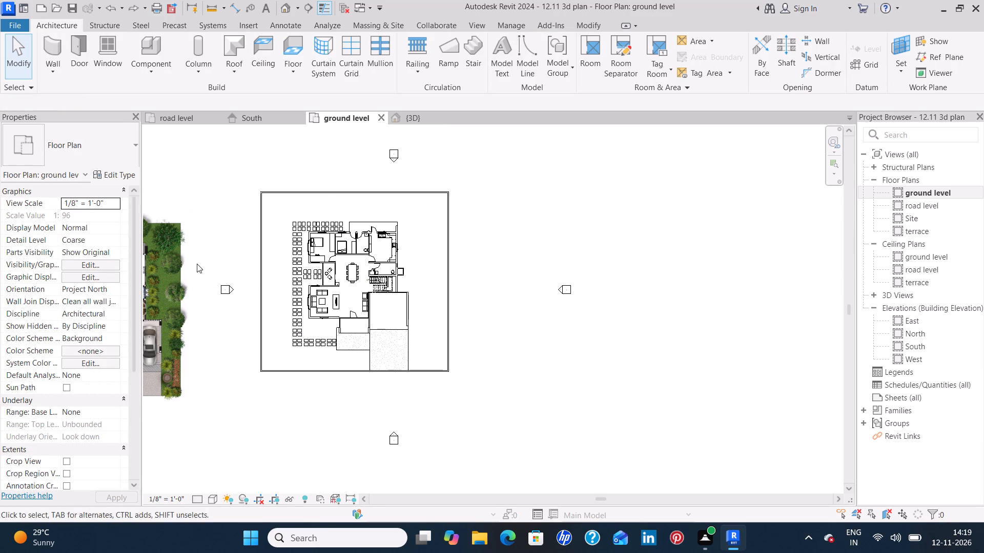
Set the rear (north) compound wall's unconnected height to 5'.
{"action": "left_click", "coordinate": [327, 188]}
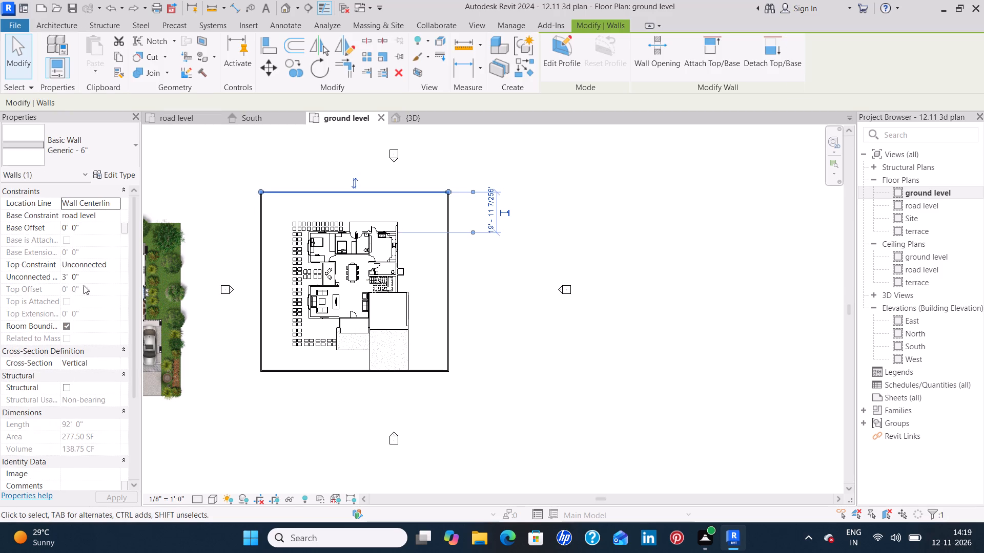
{"action": "left_click", "coordinate": [95, 280]}
{"action": "key", "text": "BackSpace"}
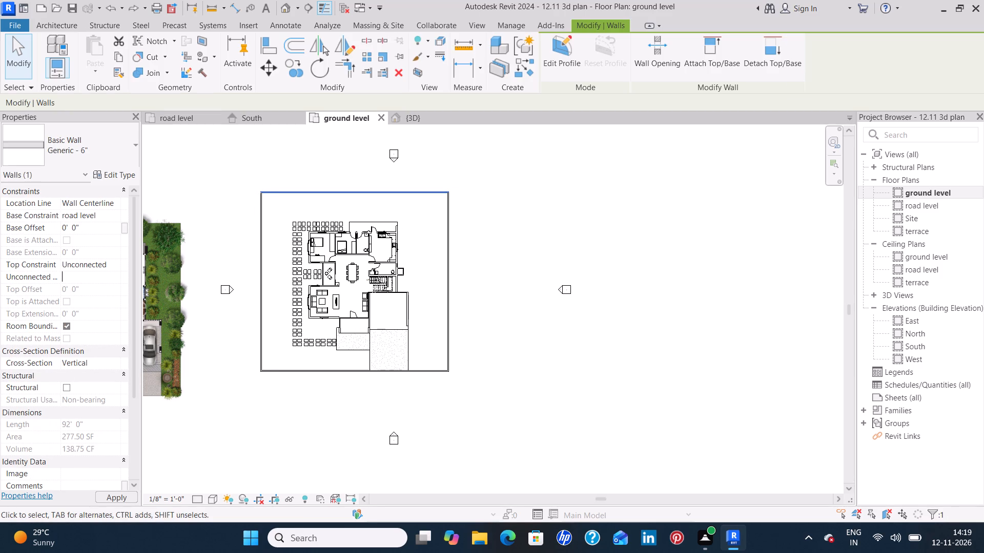
{"action": "type", "text": "5'"}
{"action": "key", "text": "Return"}
{"action": "left_click", "coordinate": [210, 222]}
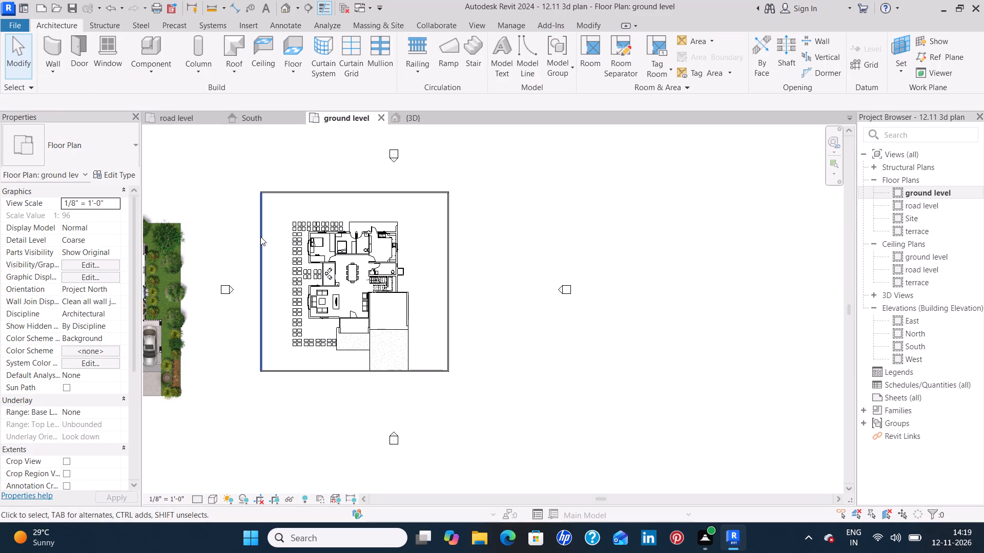
Set the west compound wall's unconnected height to 5'.
{"action": "left_click", "coordinate": [260, 237]}
{"action": "left_click", "coordinate": [101, 279]}
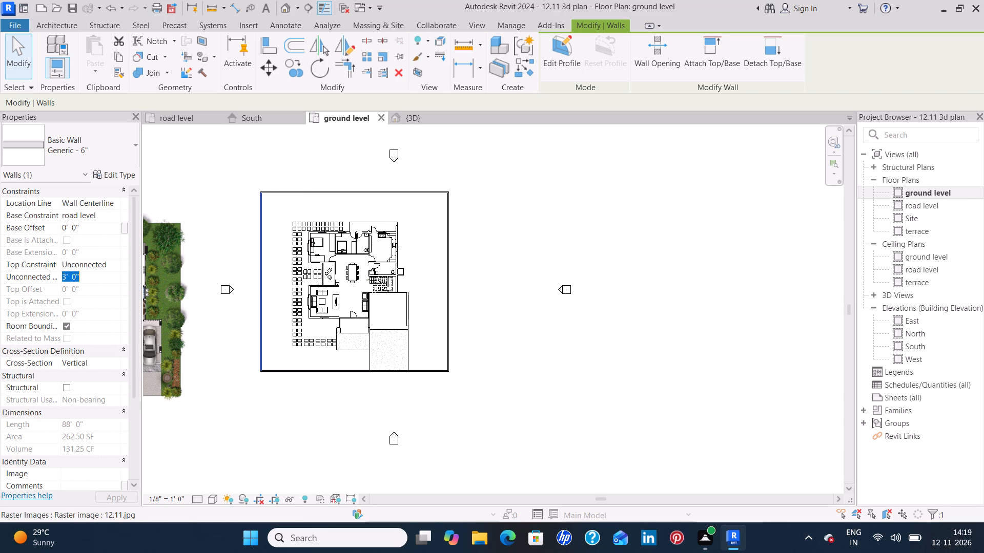
{"action": "key", "text": "BackSpace"}
{"action": "type", "text": "5'"}
{"action": "key", "text": "Return"}
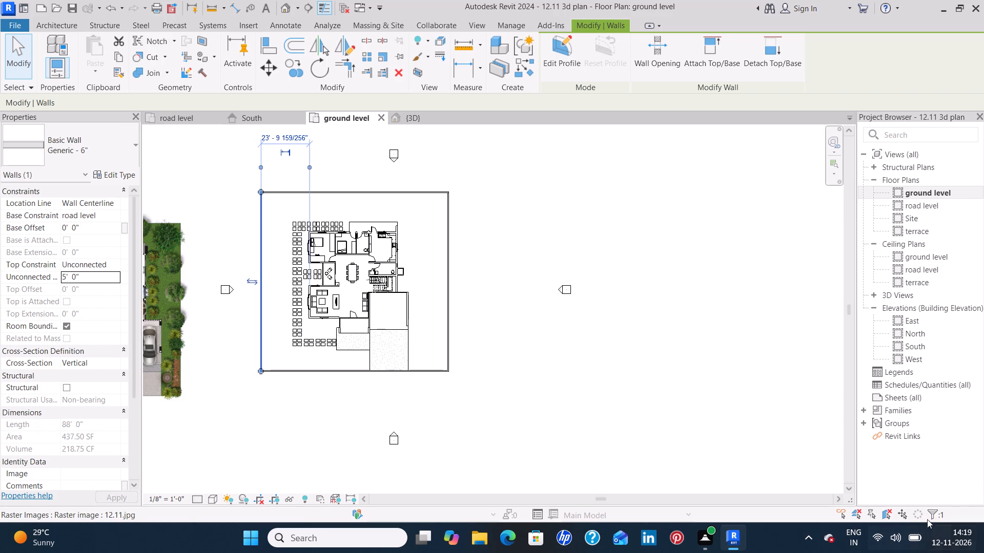
{"action": "left_click", "coordinate": [565, 384]}
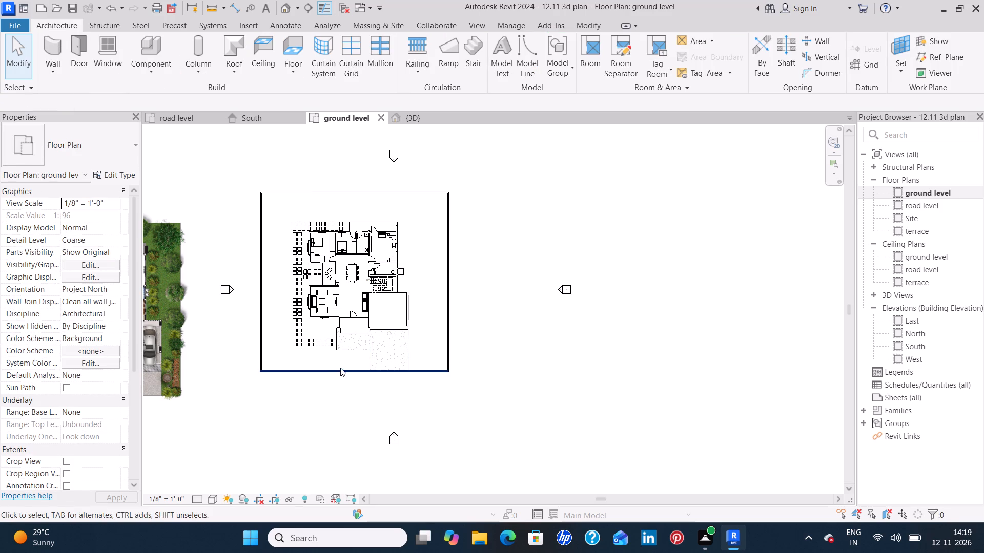
Set the front (south) compound wall's unconnected height to 5'.
{"action": "left_click", "coordinate": [339, 372]}
{"action": "left_click", "coordinate": [98, 280]}
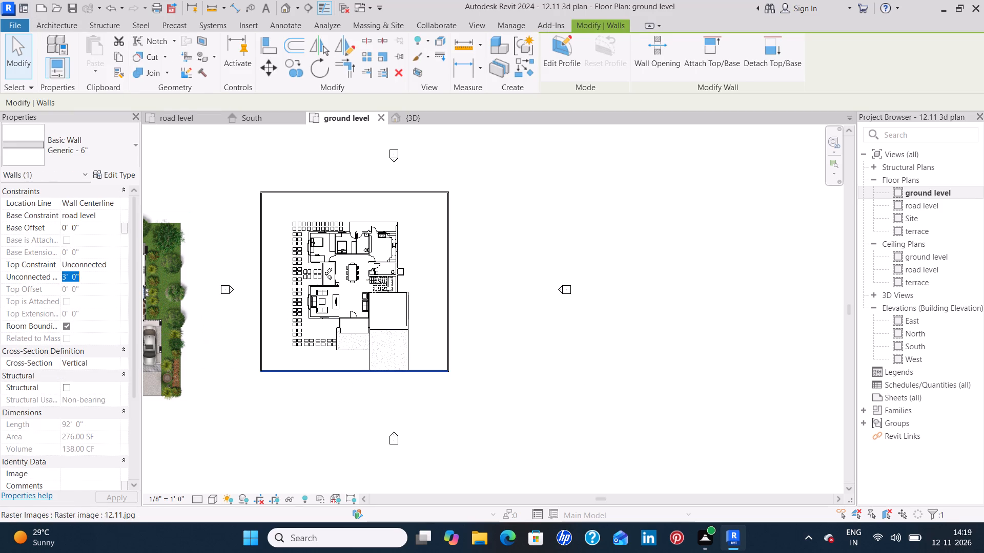
{"action": "key", "text": "BackSpace"}
{"action": "type", "text": "5'"}
{"action": "key", "text": "Return"}
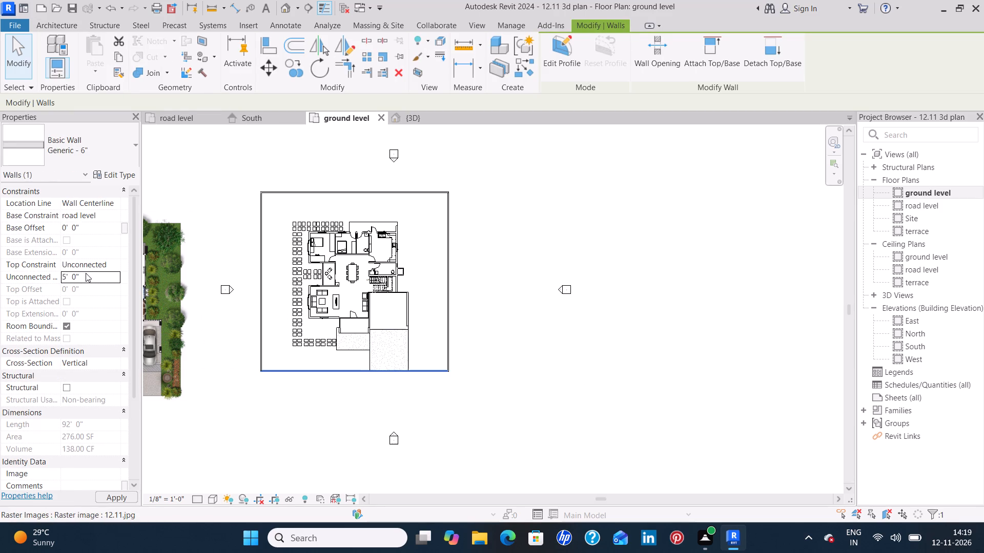
{"action": "left_click", "coordinate": [238, 196]}
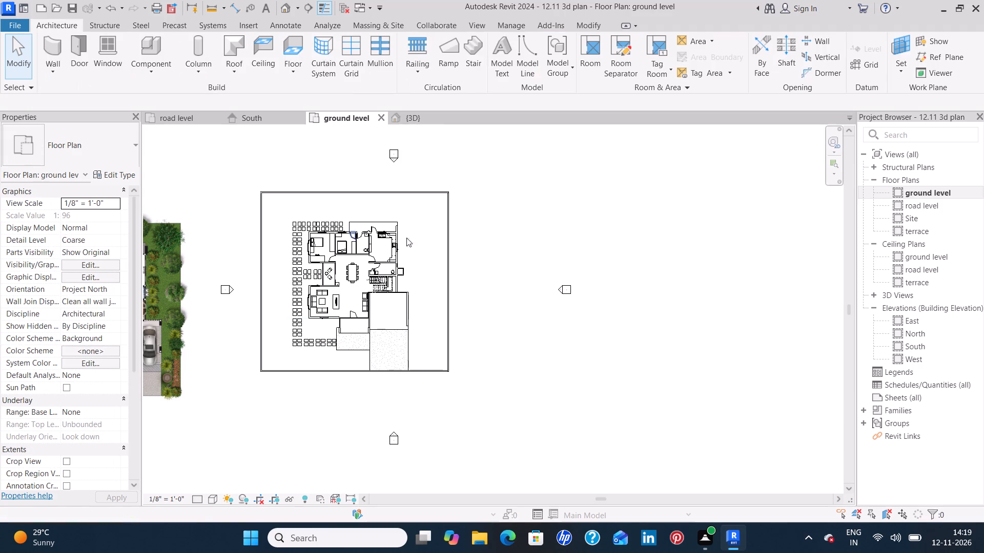
Set the east compound wall's unconnected height to 5'.
{"action": "left_click", "coordinate": [445, 268]}
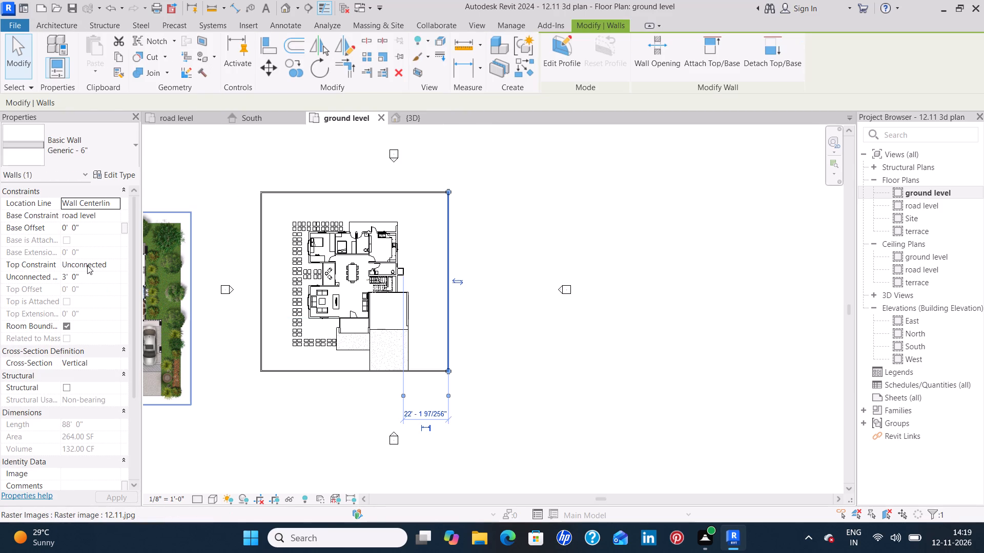
{"action": "left_click", "coordinate": [85, 279]}
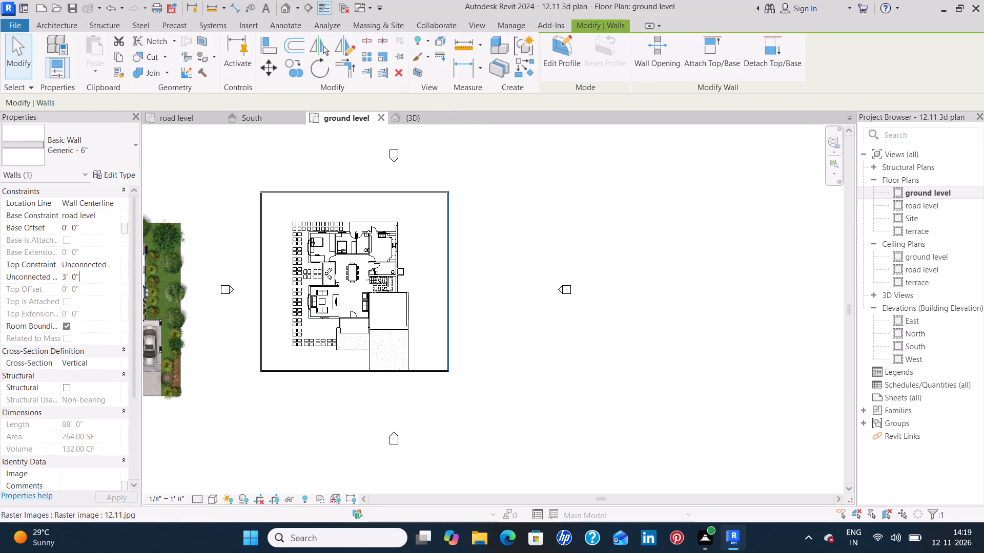
{"action": "key", "text": "BackSpace"}
{"action": "key", "text": "BackSpace"}
{"action": "key", "text": "BackSpace"}
{"action": "key", "text": "BackSpace"}
{"action": "key", "text": "BackSpace"}
{"action": "key", "text": "BackSpace"}
{"action": "key", "text": "5"}
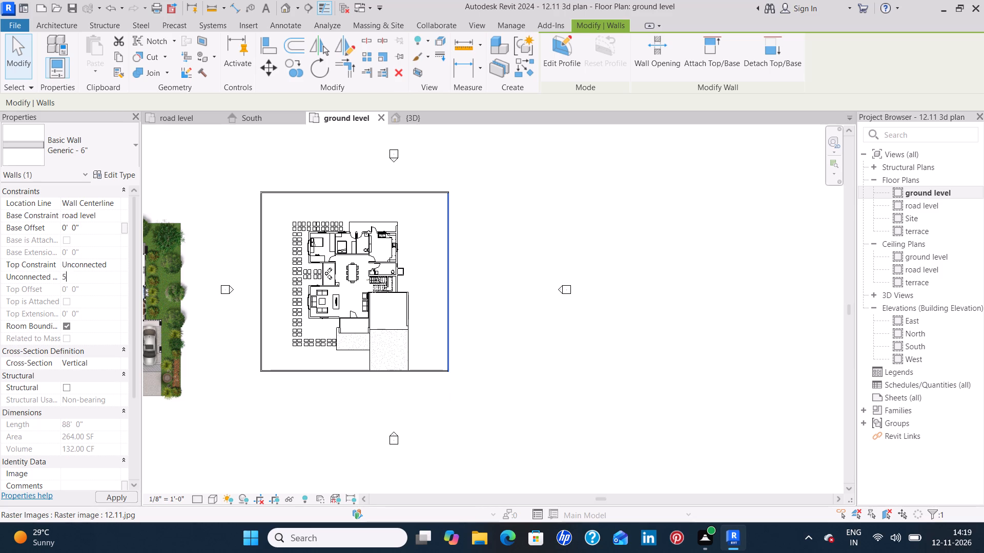
{"action": "key", "text": "apostrophe"}
{"action": "key", "text": "Return"}
{"action": "left_click", "coordinate": [243, 250]}
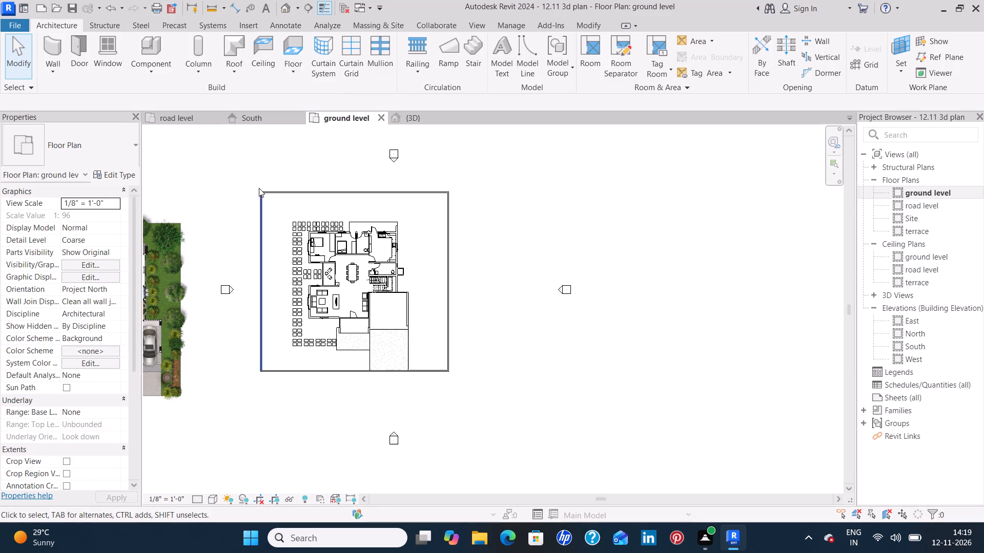
Examine the compound walls around the house from several sides in the 3D view.
{"action": "left_click", "coordinate": [419, 119]}
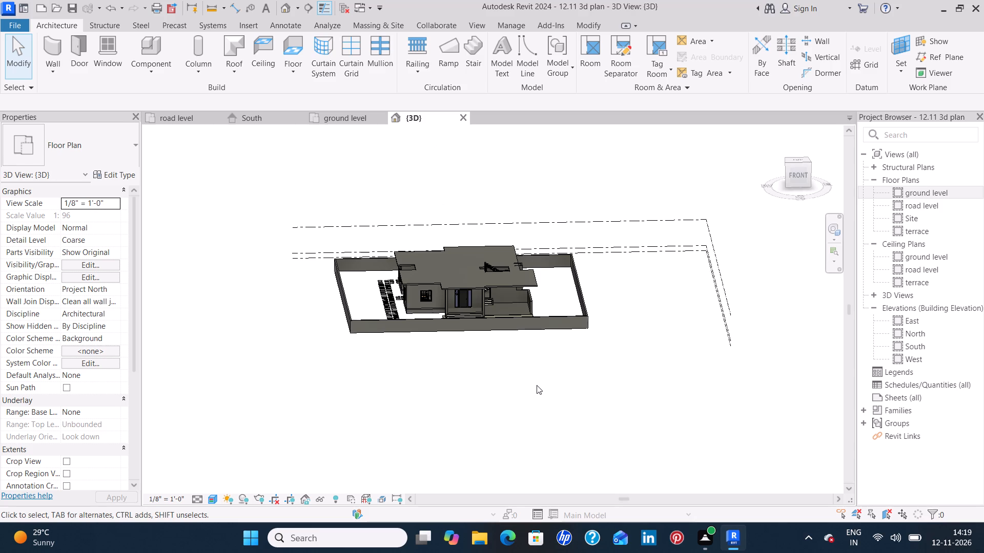
{"action": "scroll", "coordinate": [537, 385], "scroll_direction": "down", "scroll_amount": 2}
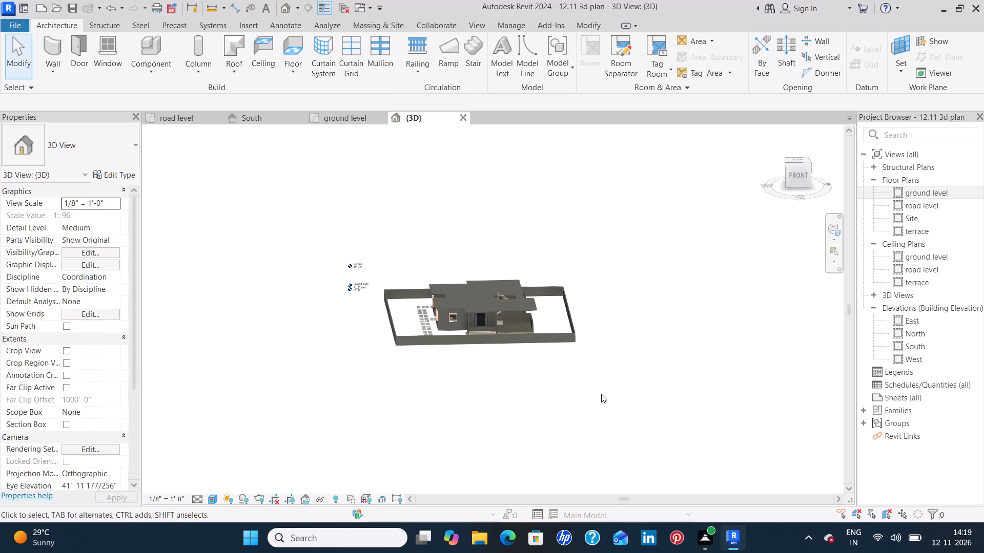
{"action": "middle_click_drag", "start_coordinate": [601, 394], "coordinate": [608, 314]}
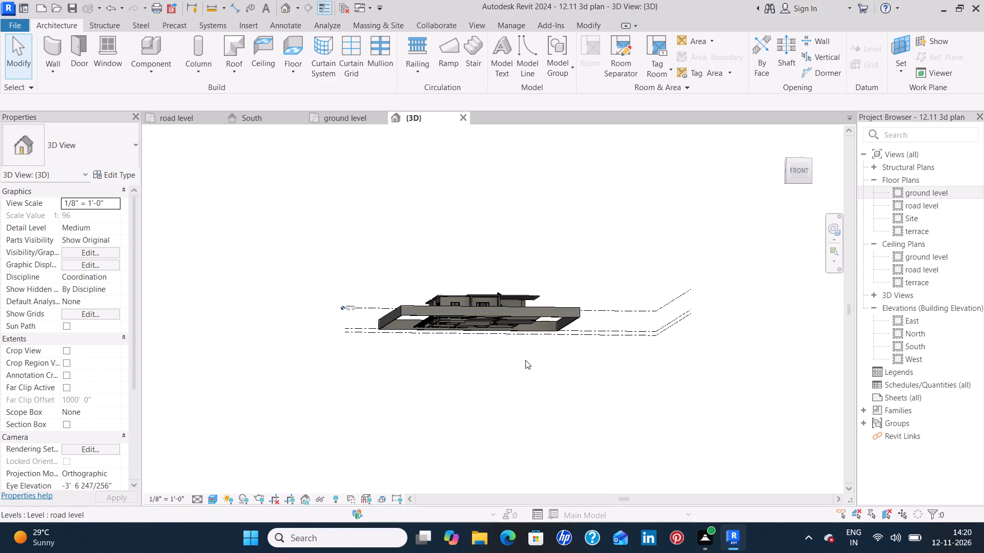
{"action": "scroll", "coordinate": [525, 360], "scroll_direction": "up", "scroll_amount": 6}
{"action": "middle_click_drag", "start_coordinate": [792, 285], "coordinate": [758, 372], "text": "shift"}
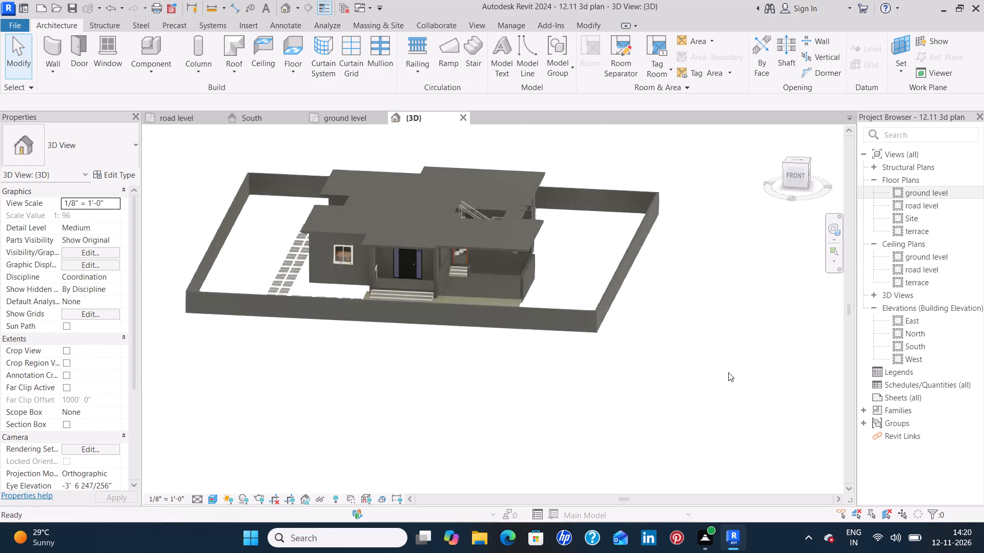
{"action": "middle_click_drag", "start_coordinate": [686, 371], "coordinate": [694, 337], "text": "shift"}
{"action": "middle_click_drag", "start_coordinate": [683, 341], "coordinate": [536, 357], "text": "shift"}
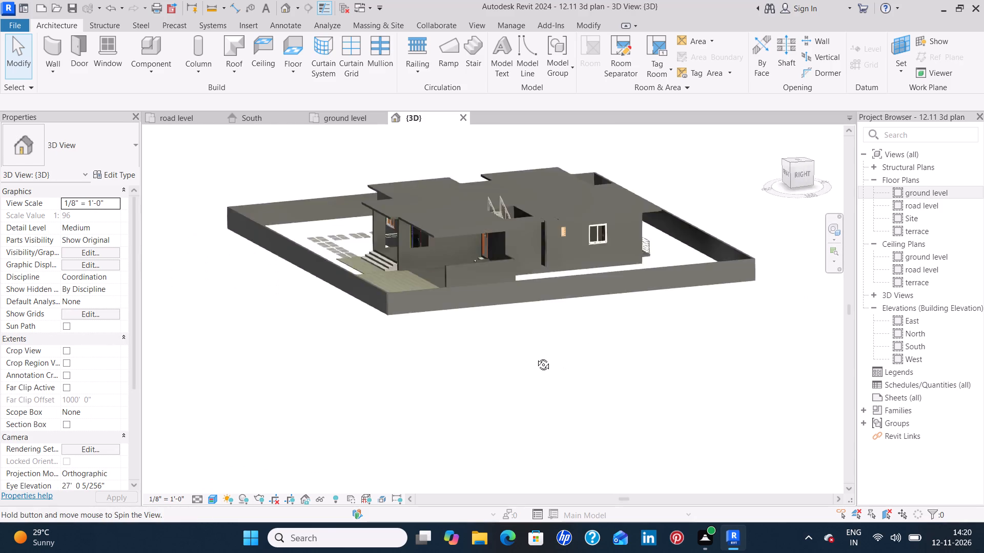
{"action": "middle_click_drag", "start_coordinate": [536, 357], "coordinate": [507, 359], "text": "shift"}
{"action": "middle_click_drag", "start_coordinate": [477, 357], "coordinate": [624, 394], "text": "shift"}
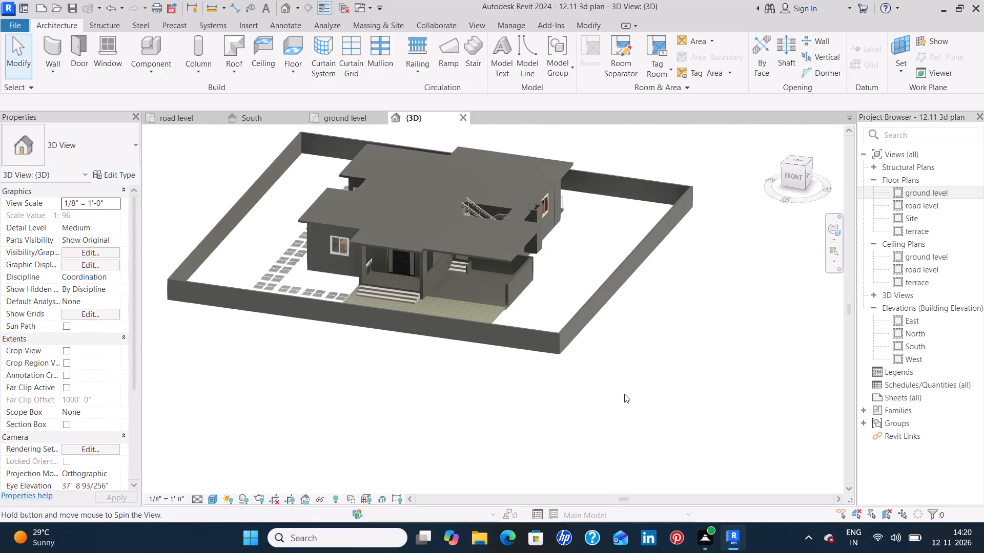
{"action": "middle_click_drag", "start_coordinate": [538, 399], "coordinate": [616, 407], "text": "shift"}
{"action": "middle_click_drag", "start_coordinate": [632, 395], "coordinate": [573, 370], "text": "shift"}
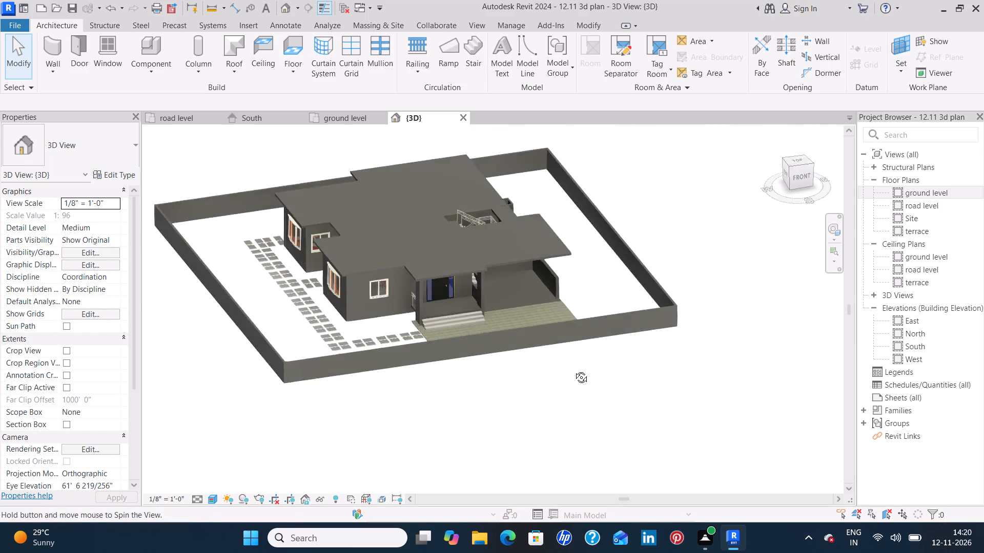
{"action": "middle_click_drag", "start_coordinate": [573, 370], "coordinate": [548, 357], "text": "shift"}
Set the structure layer thickness of the car porch floor's type, Generic - 6" 2, to 2".
{"action": "scroll", "coordinate": [505, 277], "scroll_direction": "up", "scroll_amount": 8}
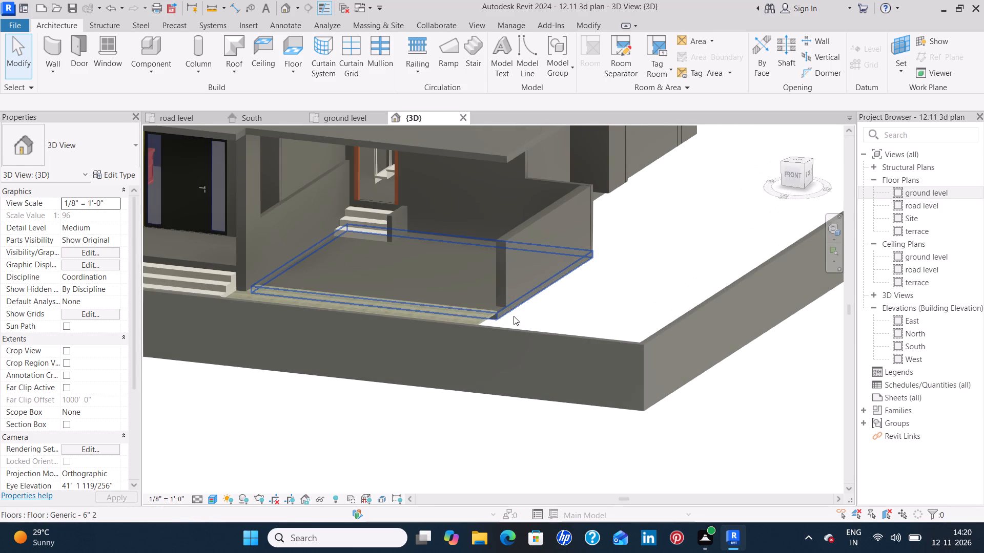
{"action": "left_click", "coordinate": [507, 316]}
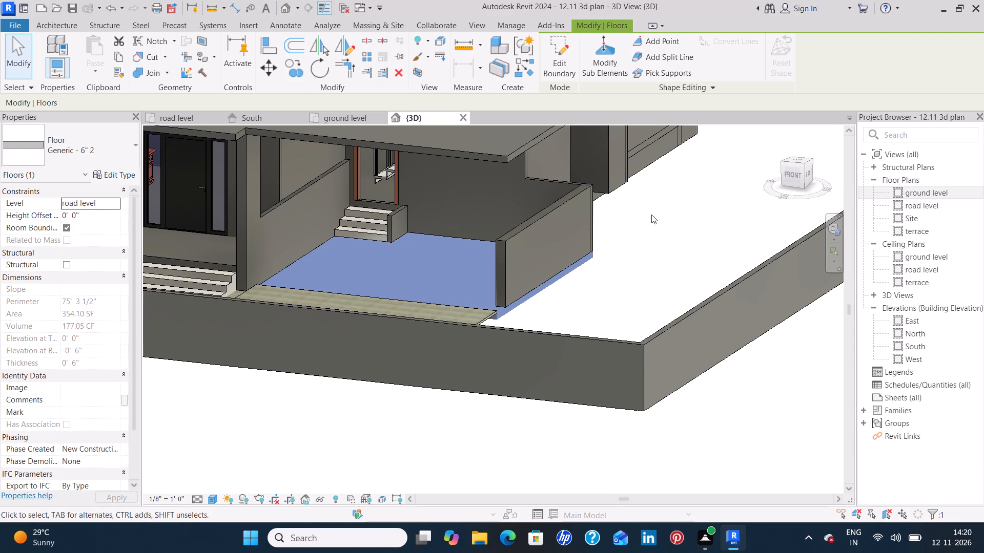
{"action": "left_click", "coordinate": [119, 174]}
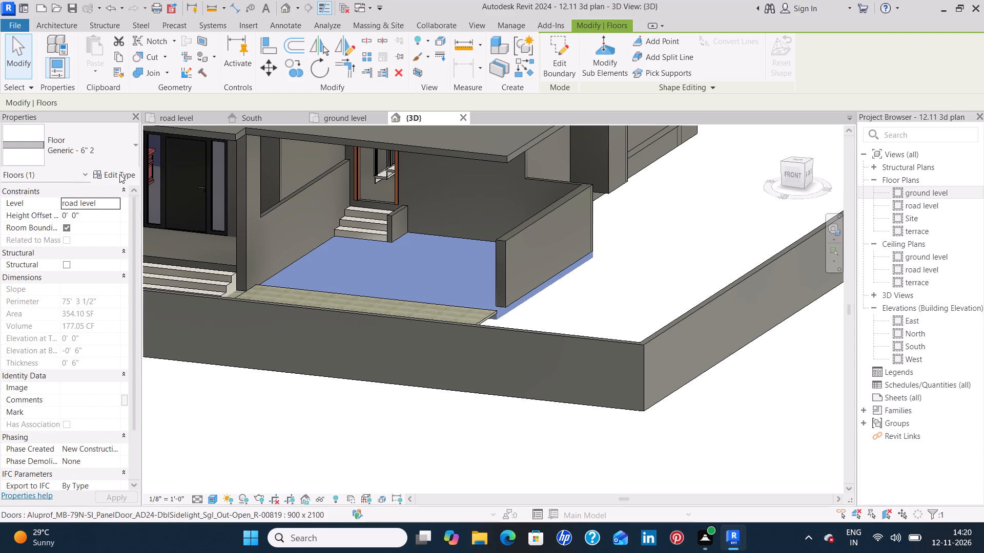
{"action": "left_click", "coordinate": [551, 200]}
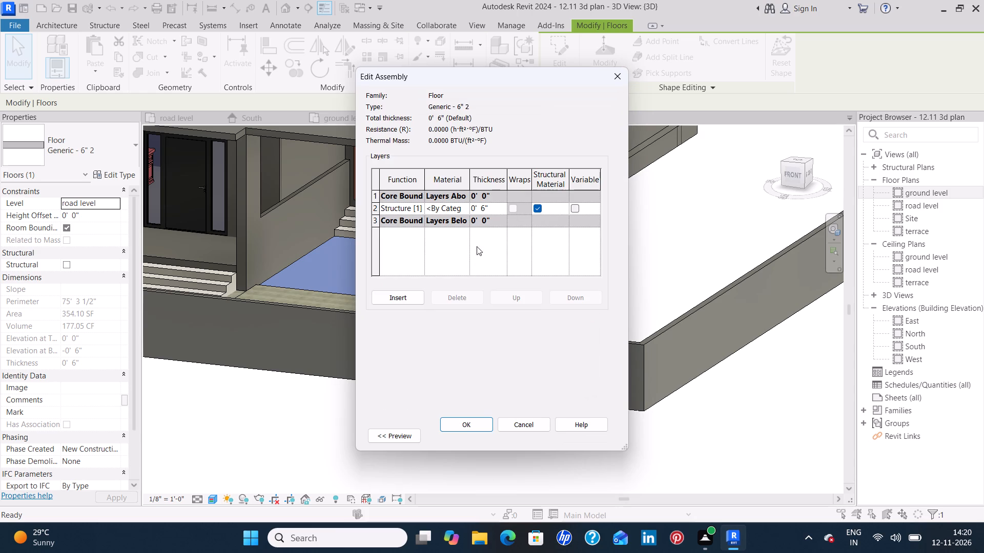
{"action": "left_click", "coordinate": [489, 206]}
{"action": "key", "text": "BackSpace"}
{"action": "key", "text": "BackSpace"}
{"action": "key", "text": "BackSpace"}
{"action": "key", "text": "BackSpace"}
{"action": "key", "text": "BackSpace"}
{"action": "key", "text": "BackSpace"}
{"action": "key", "text": "2"}
{"action": "key", "text": "shift+quotedbl"}
{"action": "key", "text": "Return"}
{"action": "left_click", "coordinate": [467, 427]}
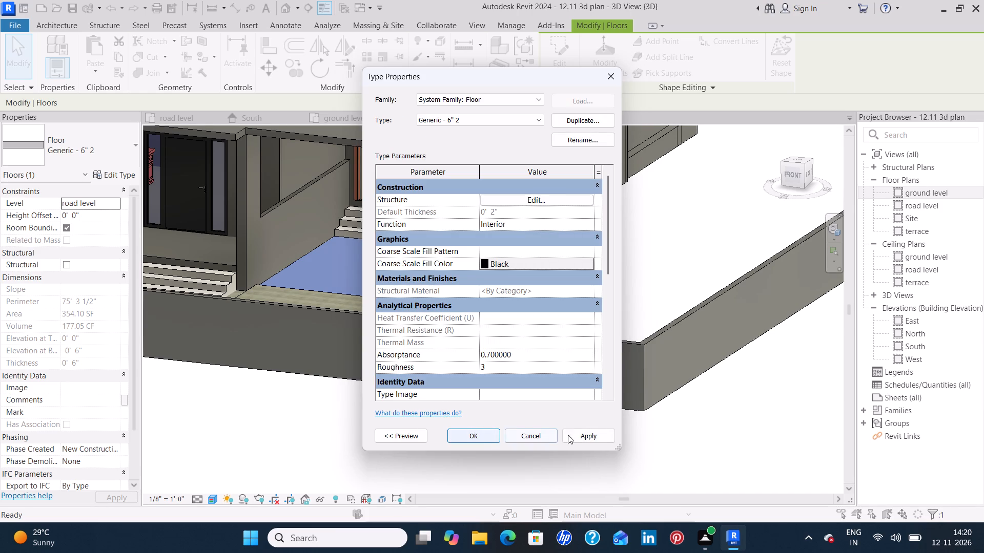
{"action": "left_click", "coordinate": [575, 435]}
{"action": "left_click", "coordinate": [480, 433]}
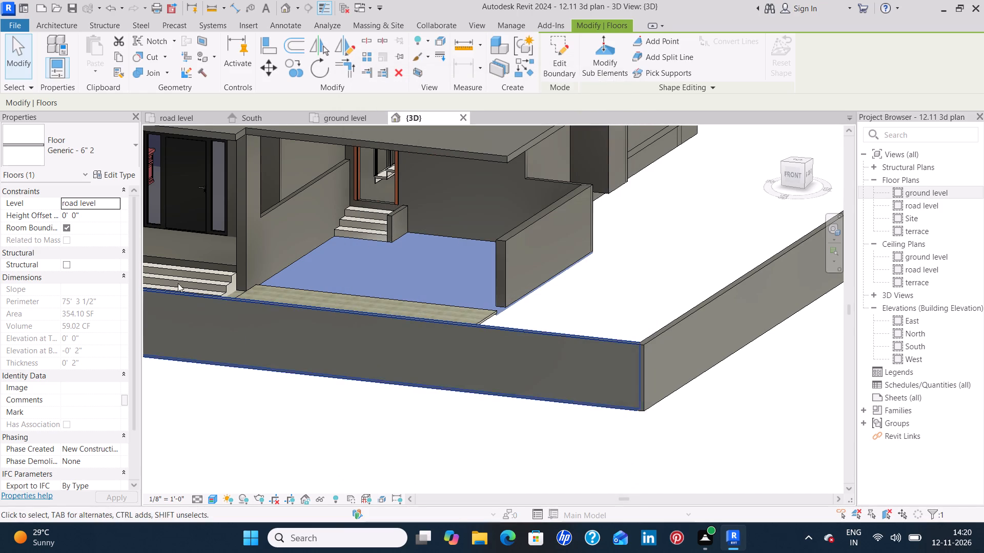
Set the car porch floor's height offset from road level to 2", accepting the floor overlap.
{"action": "left_click", "coordinate": [94, 217]}
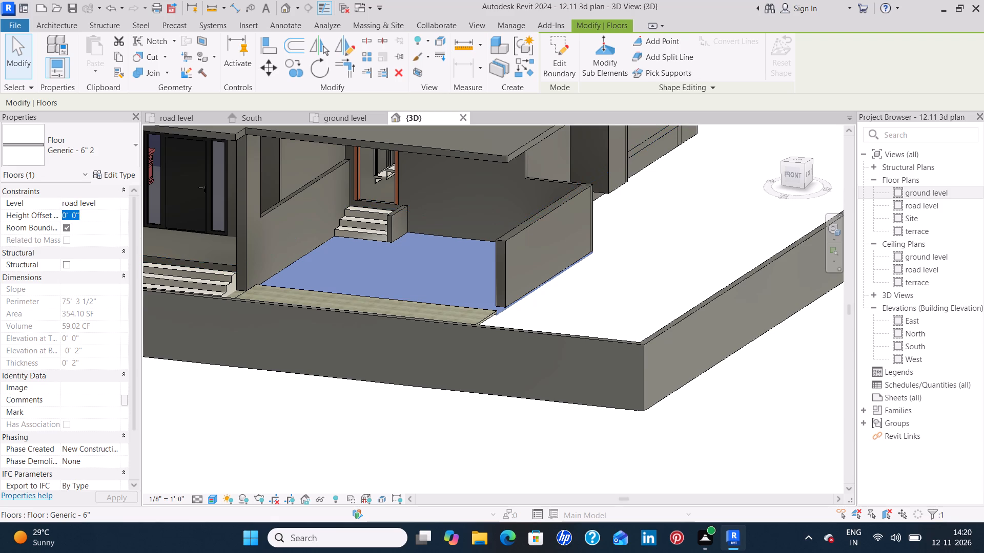
{"action": "key", "text": "BackSpace"}
{"action": "key", "text": "2"}
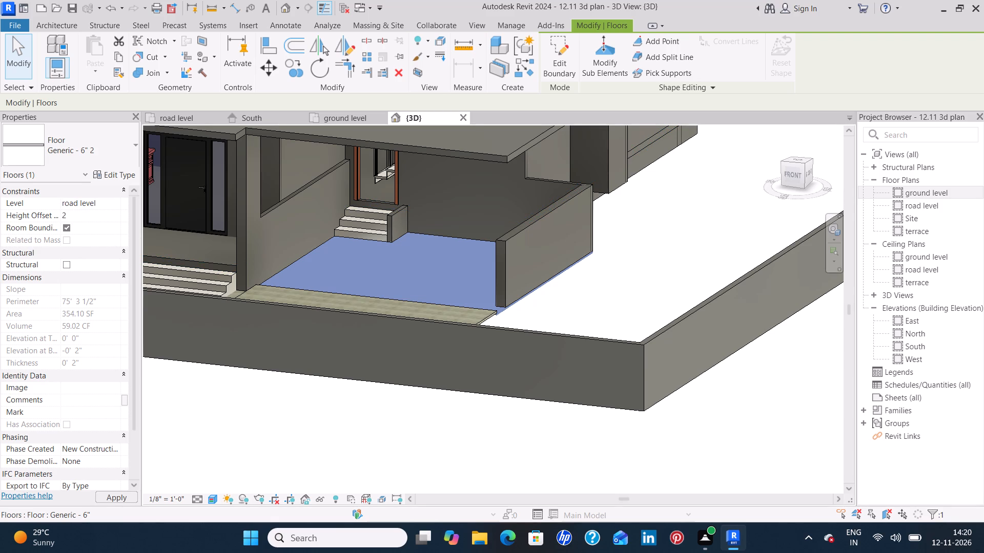
{"action": "key", "text": "shift+quotedbl"}
{"action": "key", "text": "Return"}
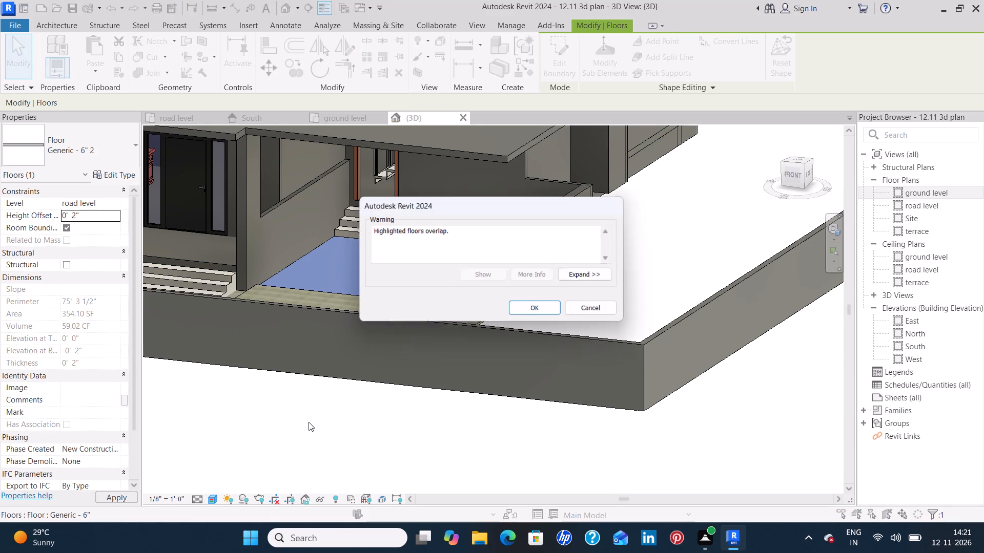
{"action": "left_click", "coordinate": [310, 423]}
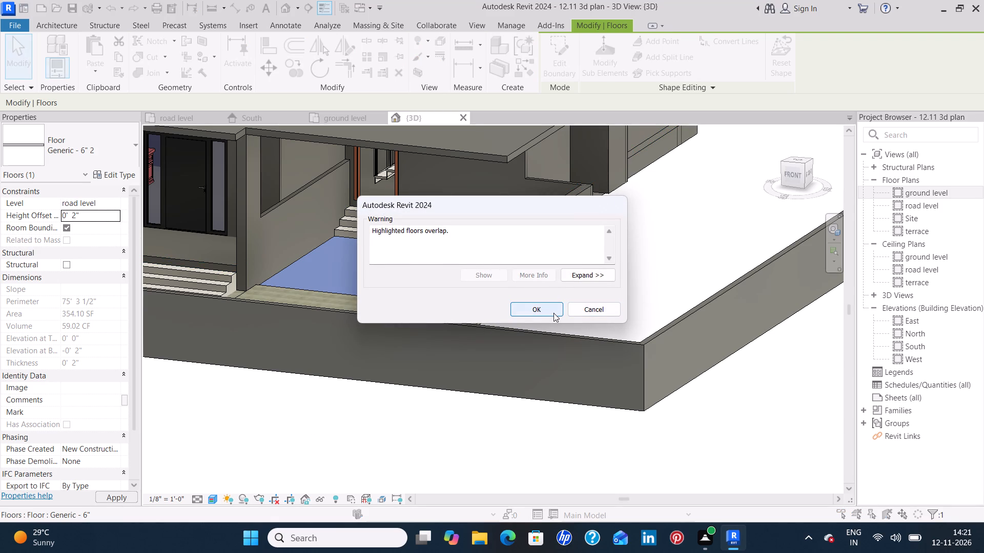
{"action": "left_click", "coordinate": [553, 313]}
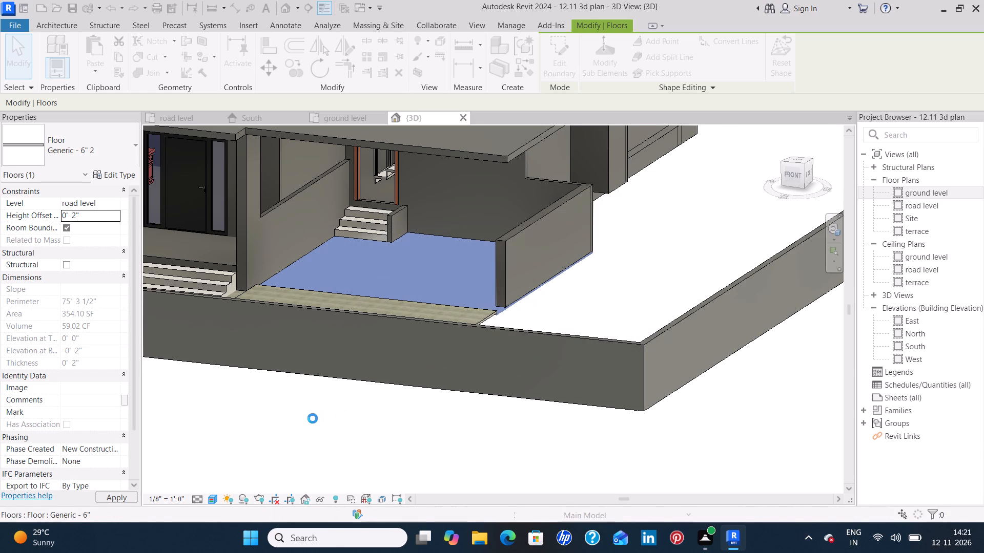
{"action": "left_click", "coordinate": [313, 418]}
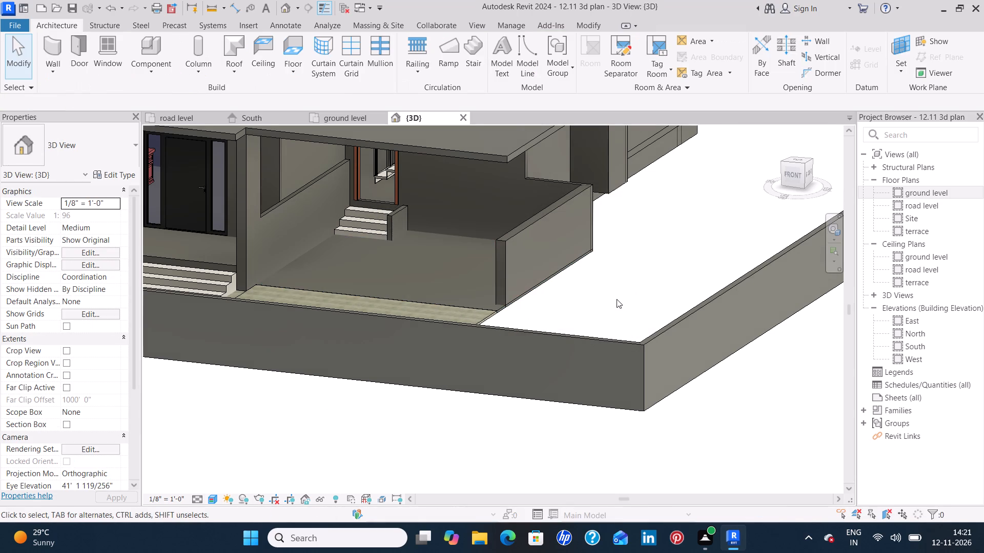
{"action": "left_click", "coordinate": [617, 299]}
Examine the car porch floor and the adjoining driveway paving floor in the 3D view and the ground level plan.
{"action": "scroll", "coordinate": [617, 299], "scroll_direction": "down", "scroll_amount": 2}
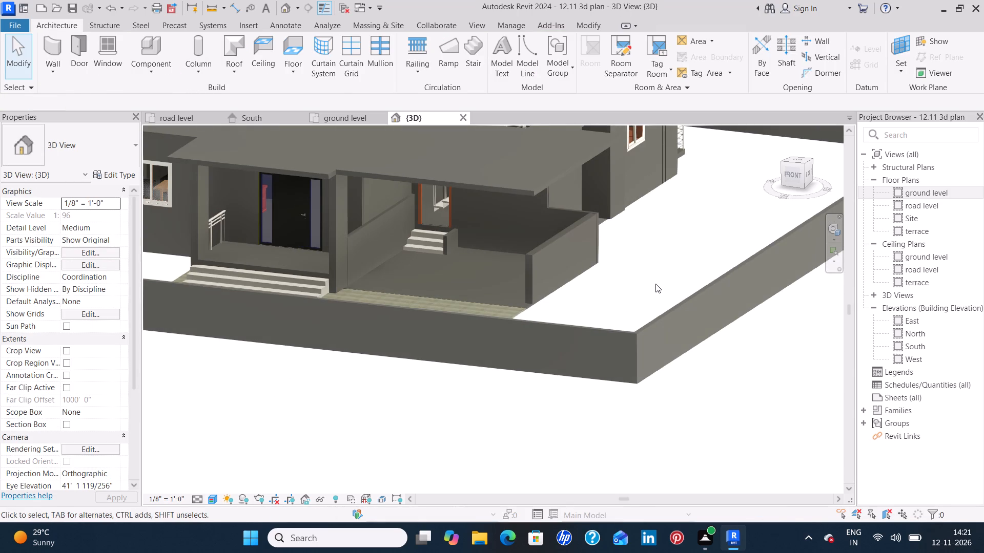
{"action": "left_click", "coordinate": [335, 115]}
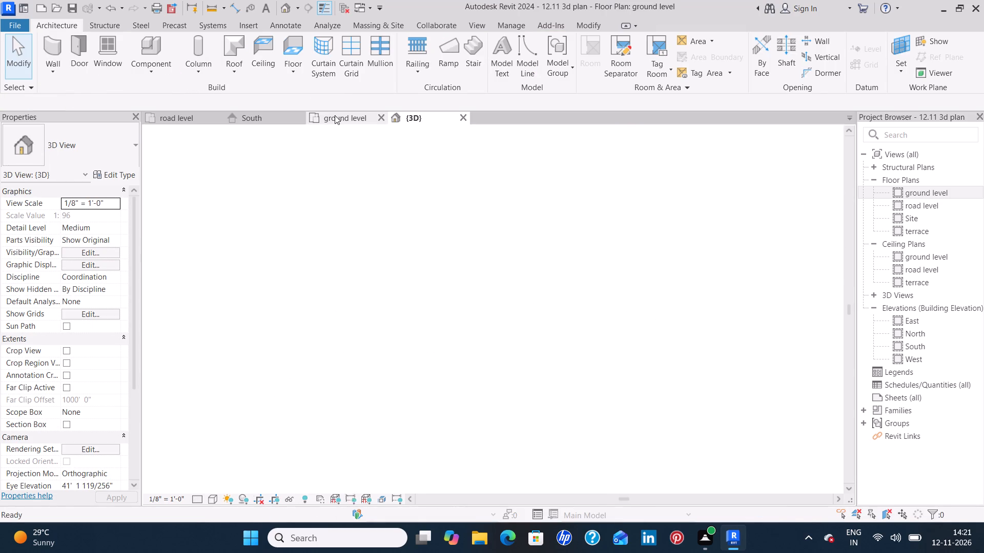
{"action": "scroll", "coordinate": [387, 338], "scroll_direction": "up", "scroll_amount": 3}
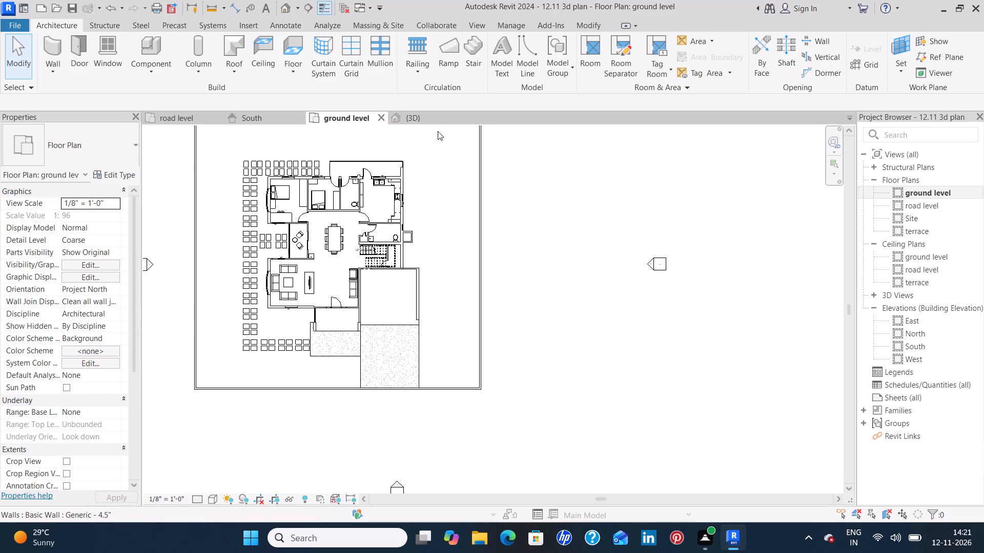
{"action": "left_click", "coordinate": [437, 125]}
{"action": "left_click", "coordinate": [437, 119]}
{"action": "scroll", "coordinate": [557, 237], "scroll_direction": "down", "scroll_amount": 1}
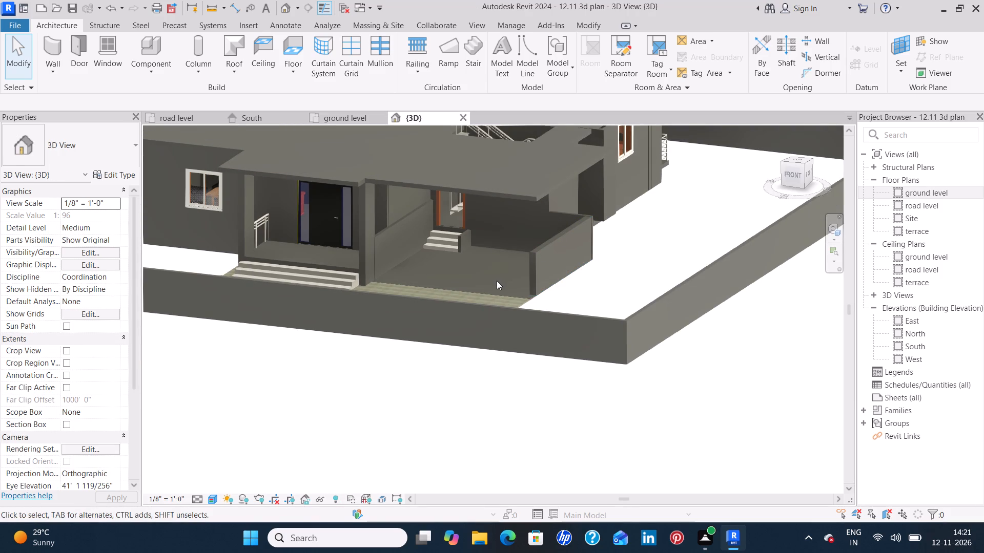
{"action": "left_click", "coordinate": [519, 295]}
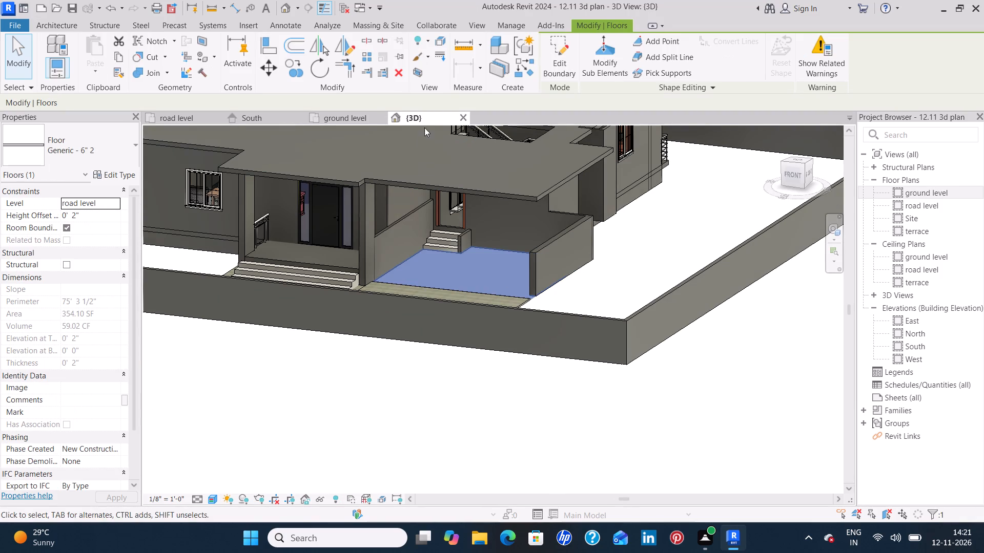
{"action": "left_click", "coordinate": [350, 117]}
{"action": "scroll", "coordinate": [384, 363], "scroll_direction": "up", "scroll_amount": 3}
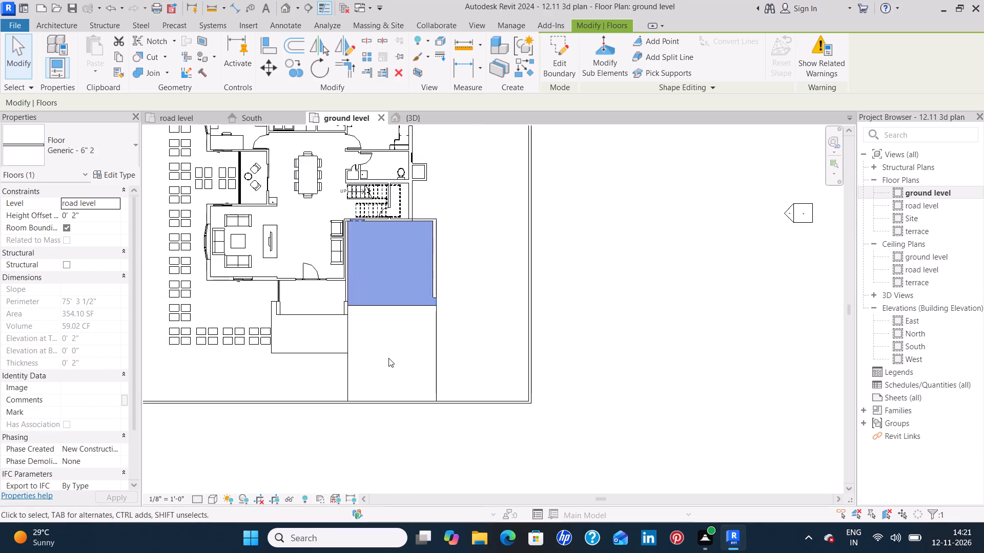
{"action": "scroll", "coordinate": [391, 356], "scroll_direction": "up", "scroll_amount": 4}
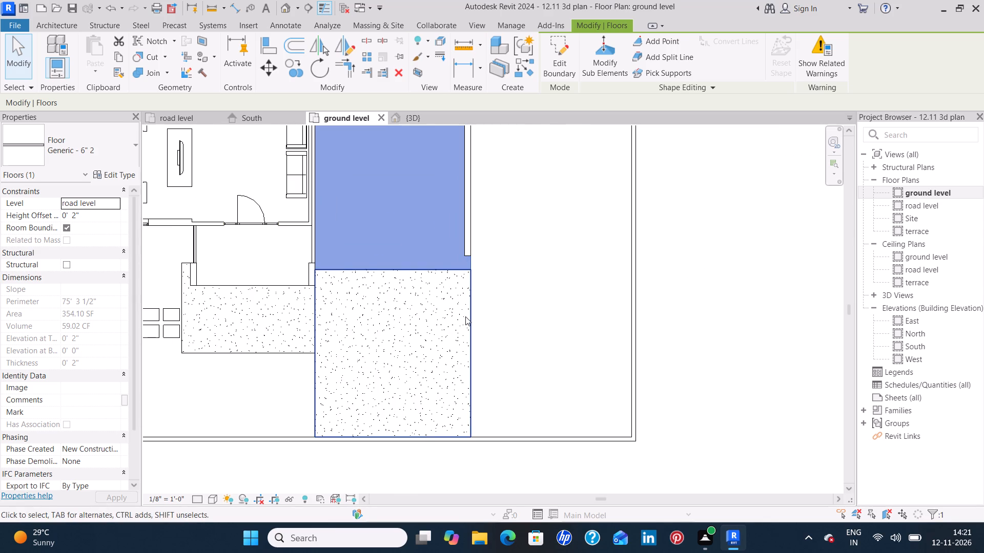
{"action": "left_click", "coordinate": [465, 316]}
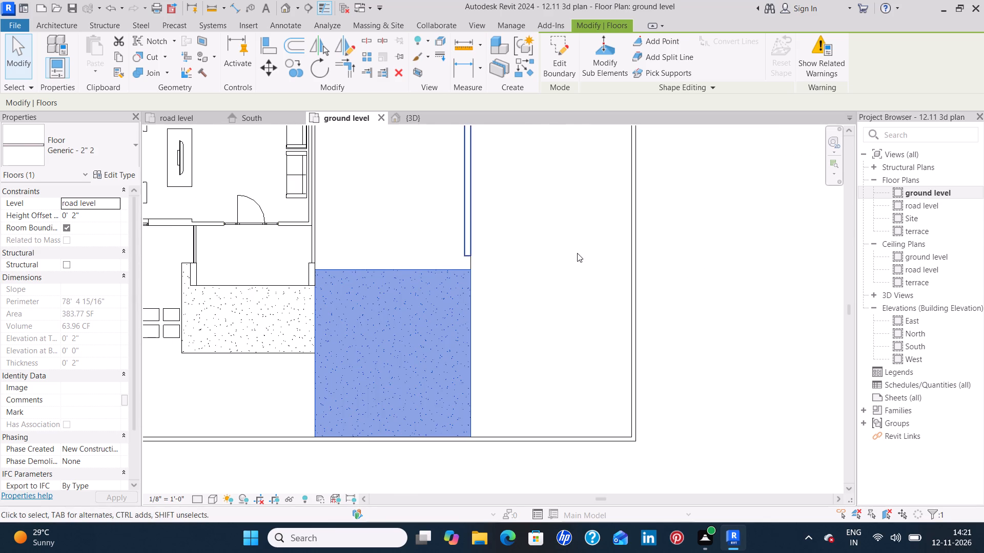
{"action": "scroll", "coordinate": [578, 250], "scroll_direction": "down", "scroll_amount": 4}
{"action": "left_click", "coordinate": [424, 118]}
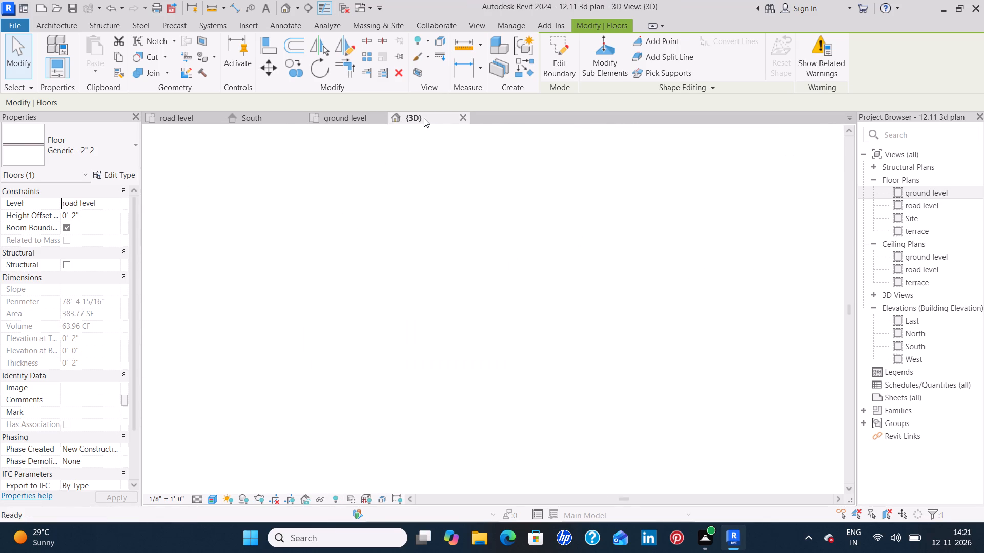
{"action": "scroll", "coordinate": [541, 259], "scroll_direction": "down", "scroll_amount": 4}
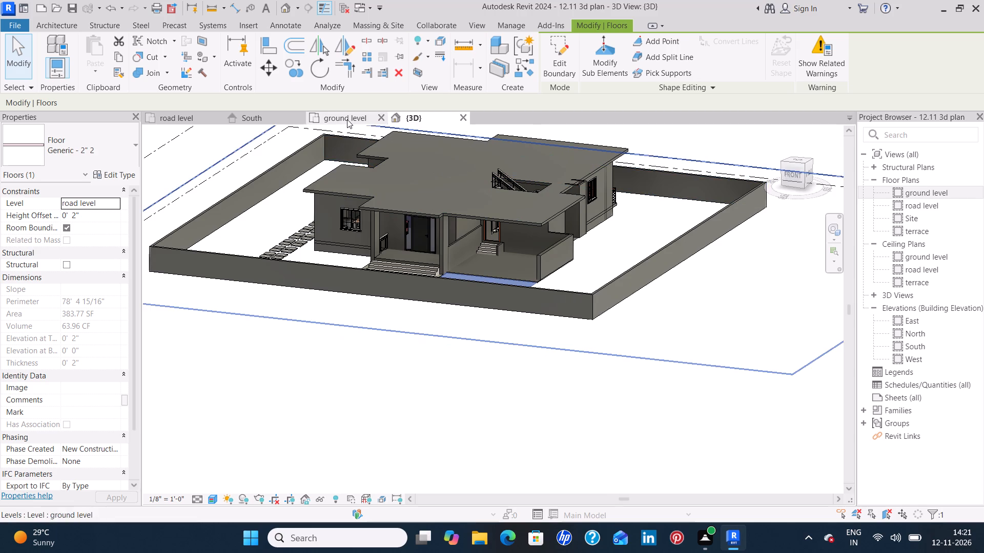
{"action": "left_click", "coordinate": [347, 119]}
{"action": "scroll", "coordinate": [407, 225], "scroll_direction": "down", "scroll_amount": 3}
{"action": "middle_click_drag", "start_coordinate": [509, 182], "coordinate": [496, 269]}
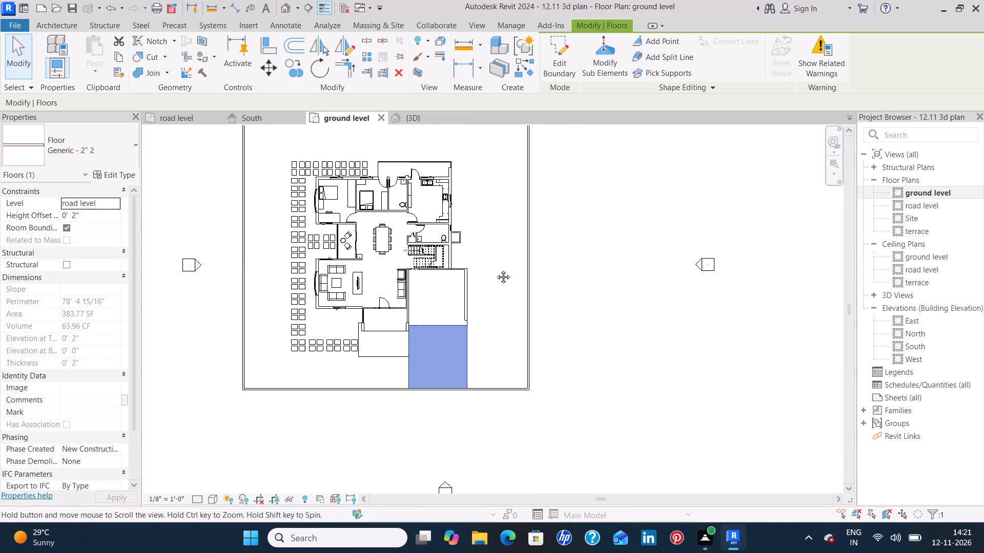
{"action": "middle_click_drag", "start_coordinate": [496, 269], "coordinate": [494, 274]}
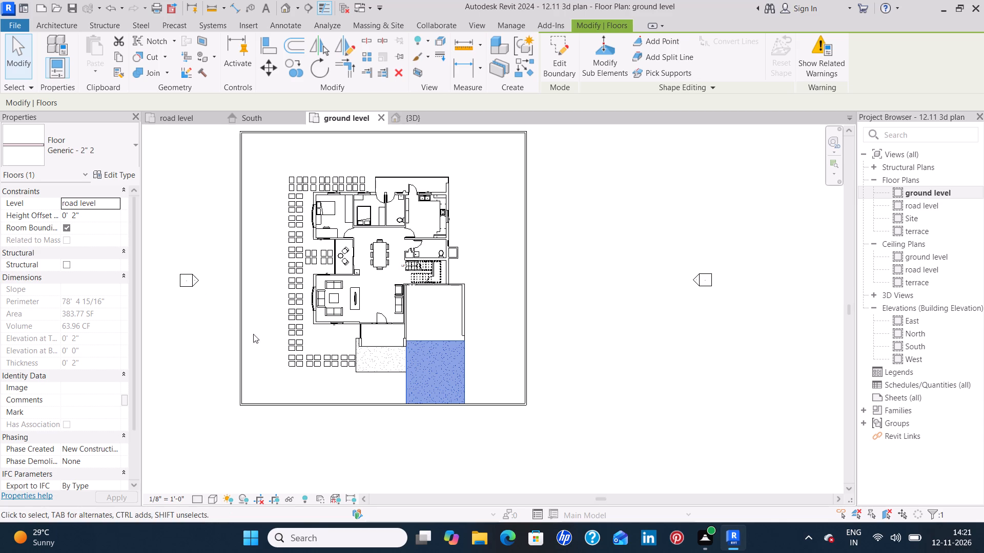
{"action": "middle_click_drag", "start_coordinate": [500, 186], "coordinate": [504, 209]}
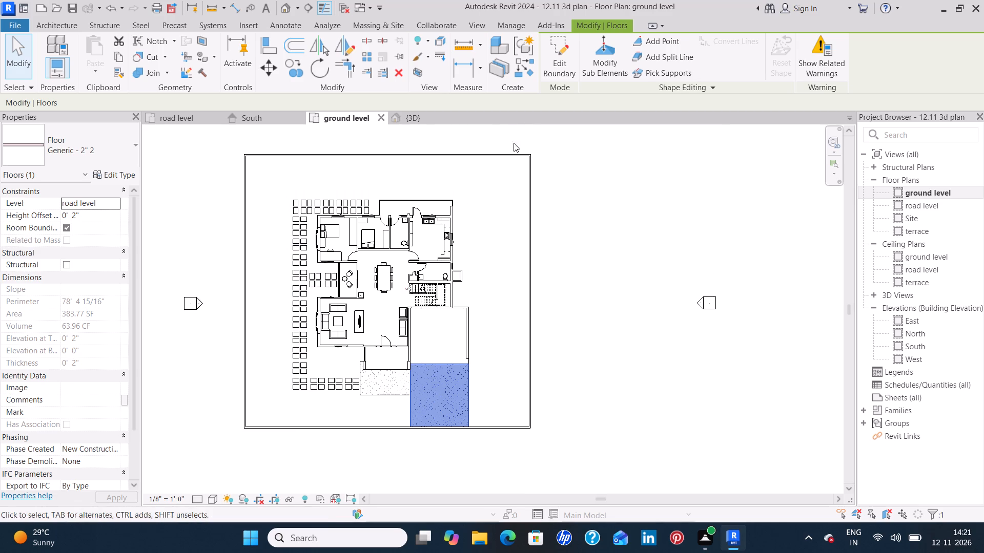
{"action": "left_click", "coordinate": [733, 228]}
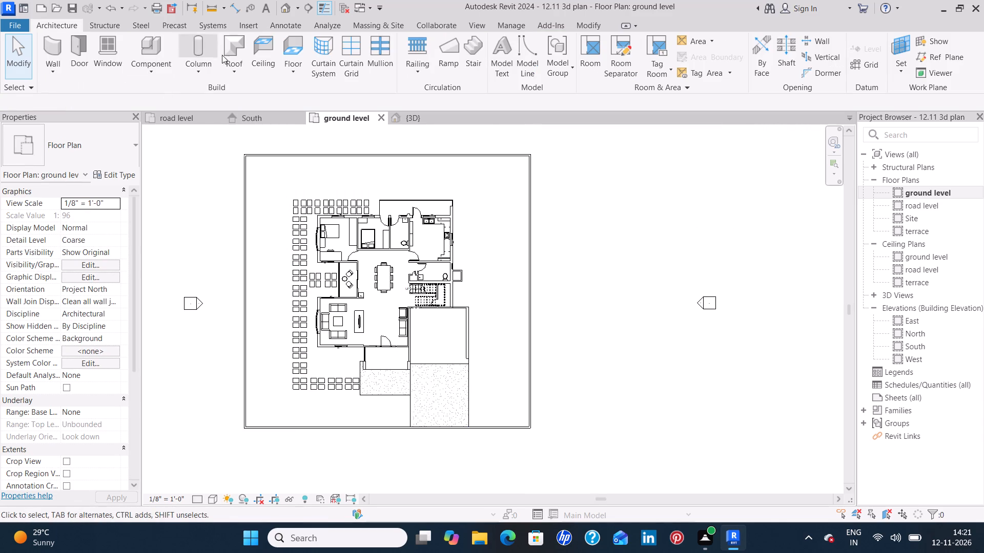
Start a new floor in the ground level plan and duplicate the Generic - 2" 2 type as Generic - 6" 4.
{"action": "left_click", "coordinate": [296, 49]}
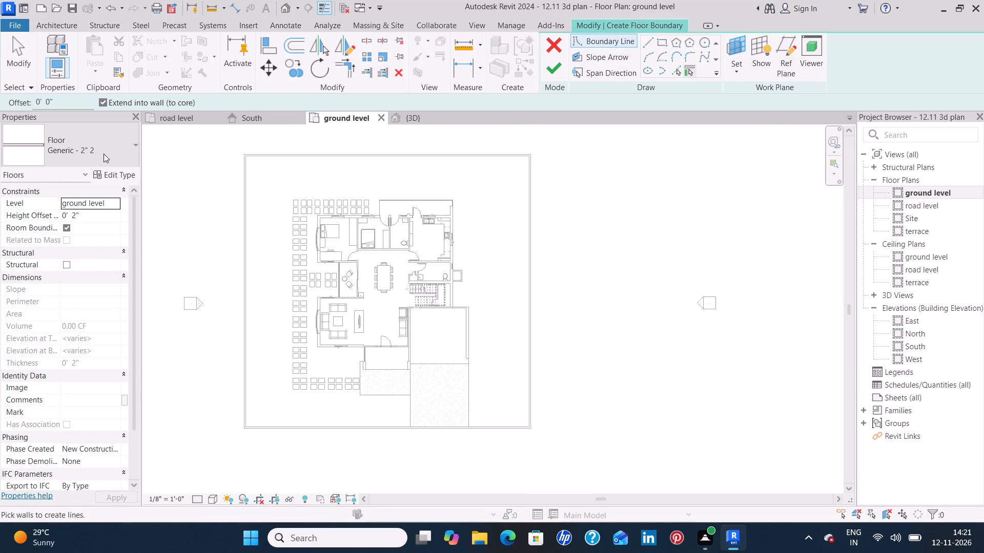
{"action": "left_click", "coordinate": [125, 171]}
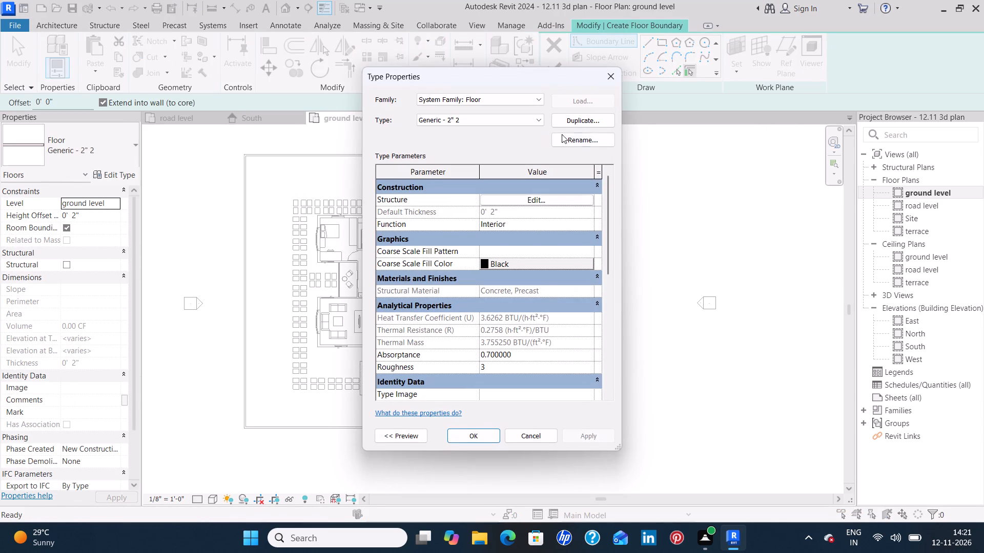
{"action": "left_click", "coordinate": [586, 119]}
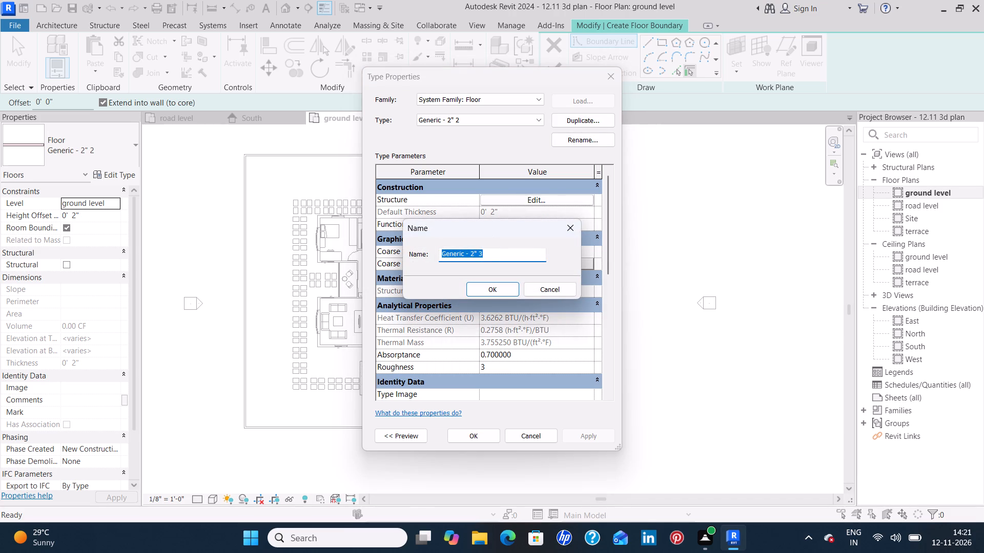
{"action": "left_click", "coordinate": [497, 252]}
{"action": "key", "text": "BackSpace"}
{"action": "key", "text": "BackSpace"}
{"action": "key", "text": "BackSpace"}
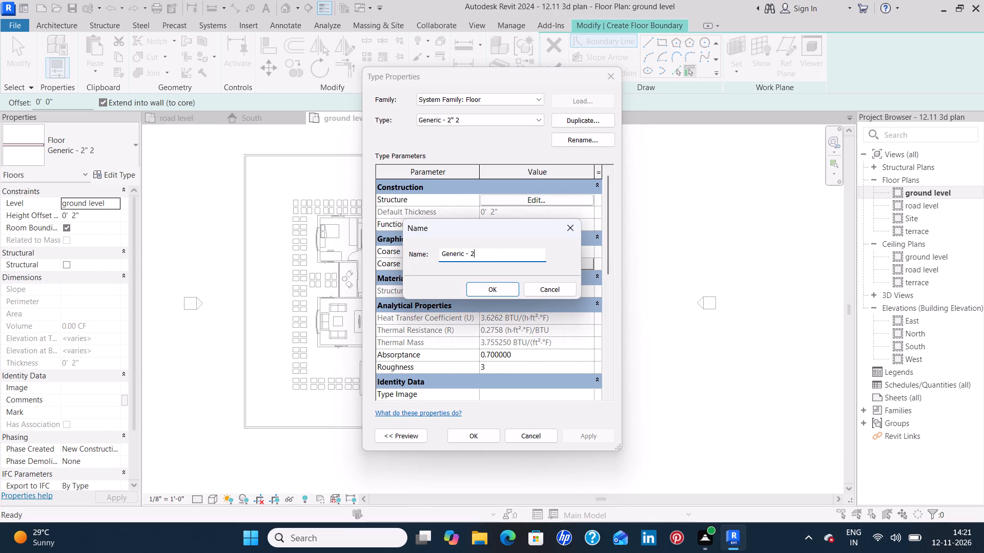
{"action": "key", "text": "BackSpace"}
{"action": "key", "text": "6"}
{"action": "key", "text": "shift+quotedbl"}
{"action": "key", "text": "space"}
{"action": "key", "text": "4"}
{"action": "left_click", "coordinate": [485, 289]}
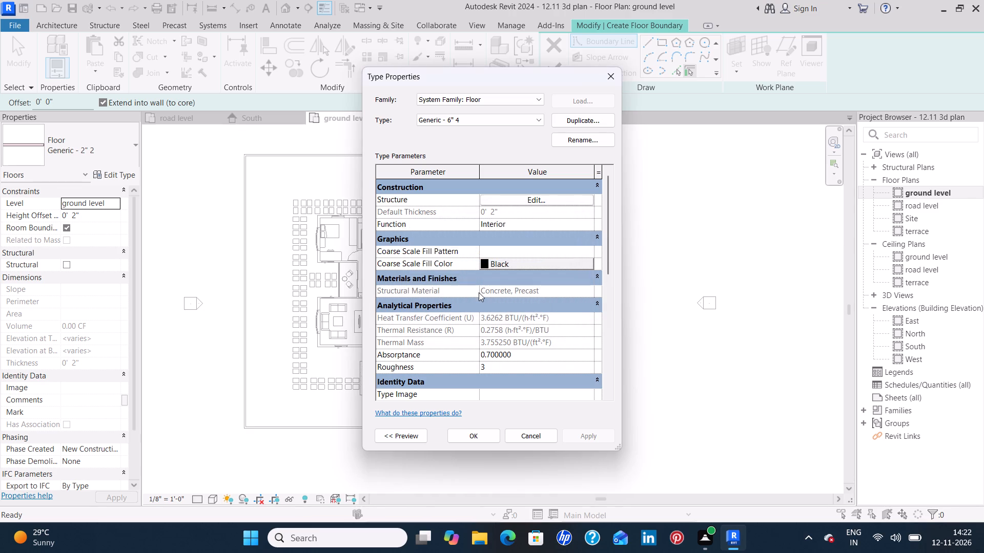
Set the structure layer thickness of the Generic - 6" 4 floor type to 6" and apply it.
{"action": "left_click", "coordinate": [532, 199]}
{"action": "left_click", "coordinate": [498, 211]}
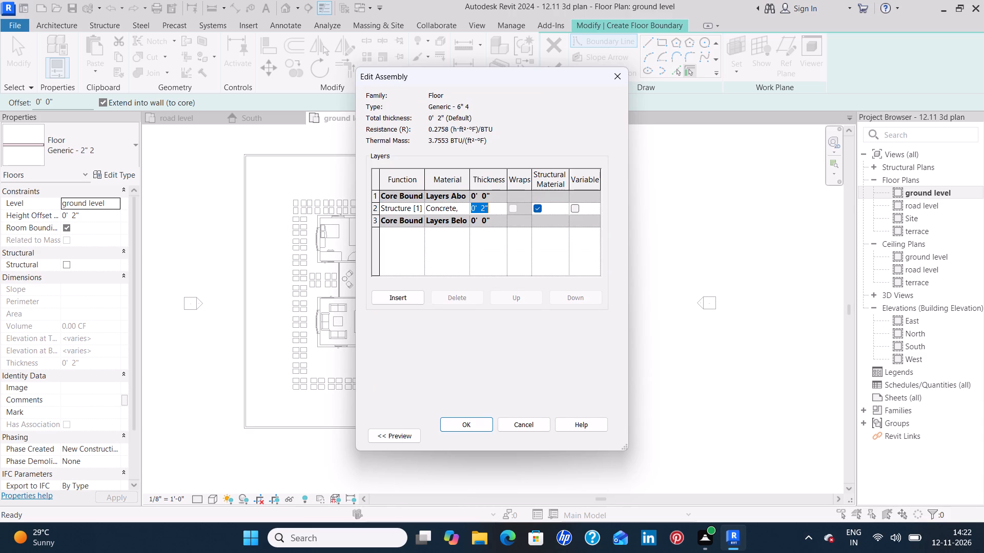
{"action": "key", "text": "BackSpace"}
{"action": "key", "text": "6"}
{"action": "key", "text": "shift+quotedbl"}
{"action": "key", "text": "Return"}
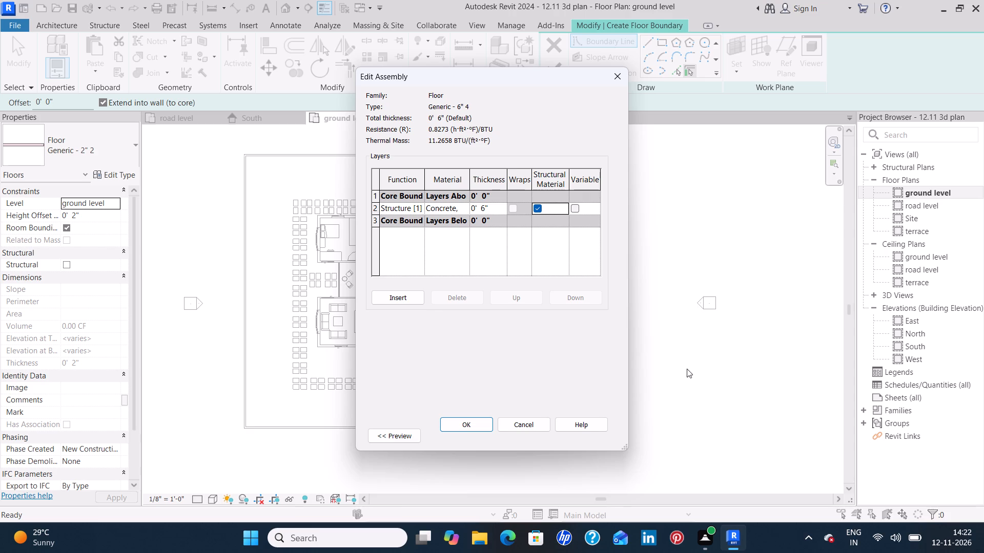
{"action": "left_click", "coordinate": [482, 429]}
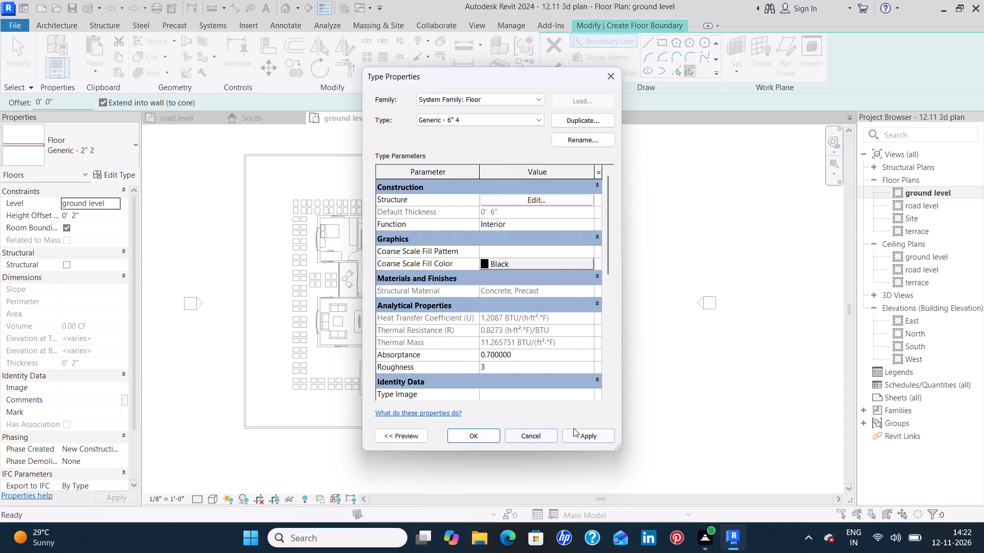
{"action": "left_click", "coordinate": [580, 435]}
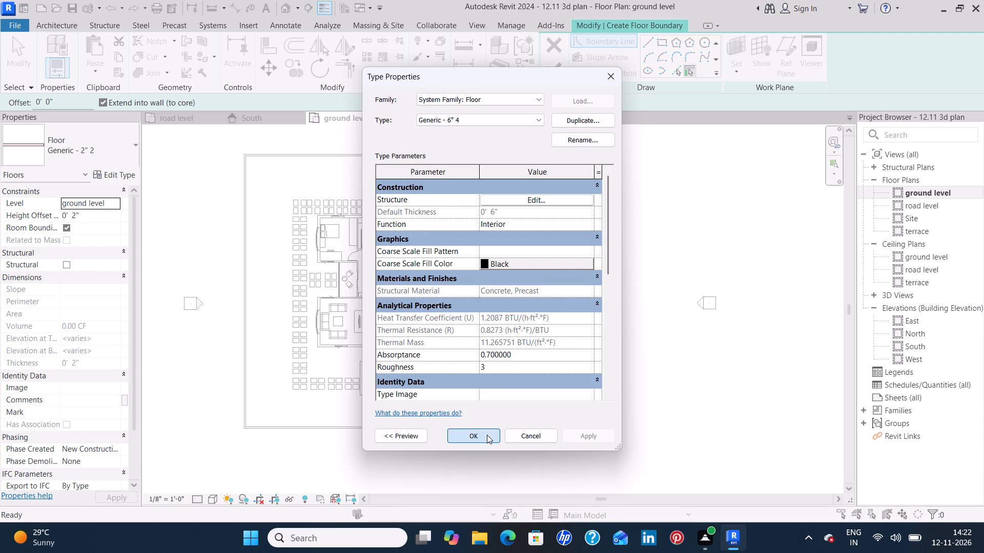
{"action": "left_click", "coordinate": [487, 435]}
Set the new floor's height offset to 0 and its level to road level.
{"action": "left_click", "coordinate": [103, 216]}
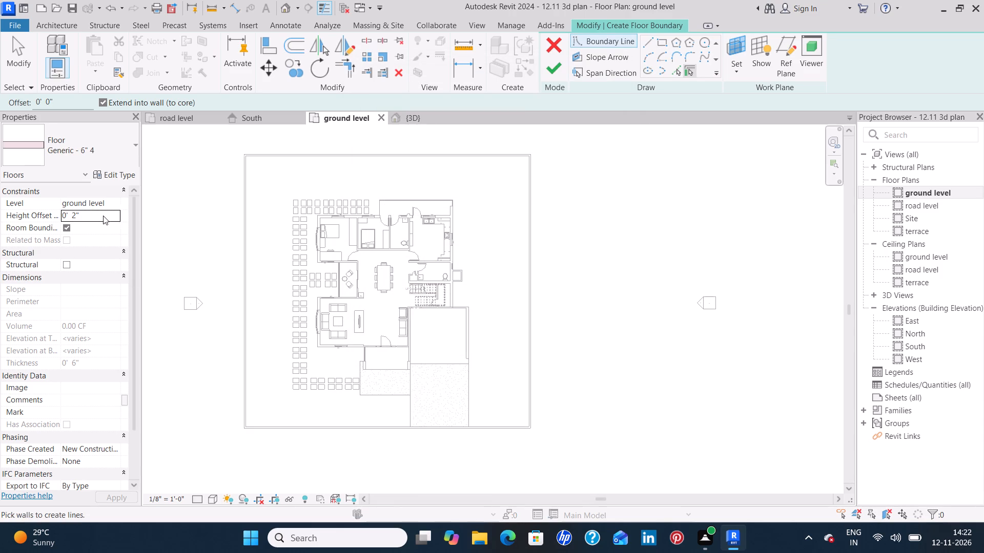
{"action": "key", "text": "BackSpace"}
{"action": "key", "text": "0"}
{"action": "key", "text": "Return"}
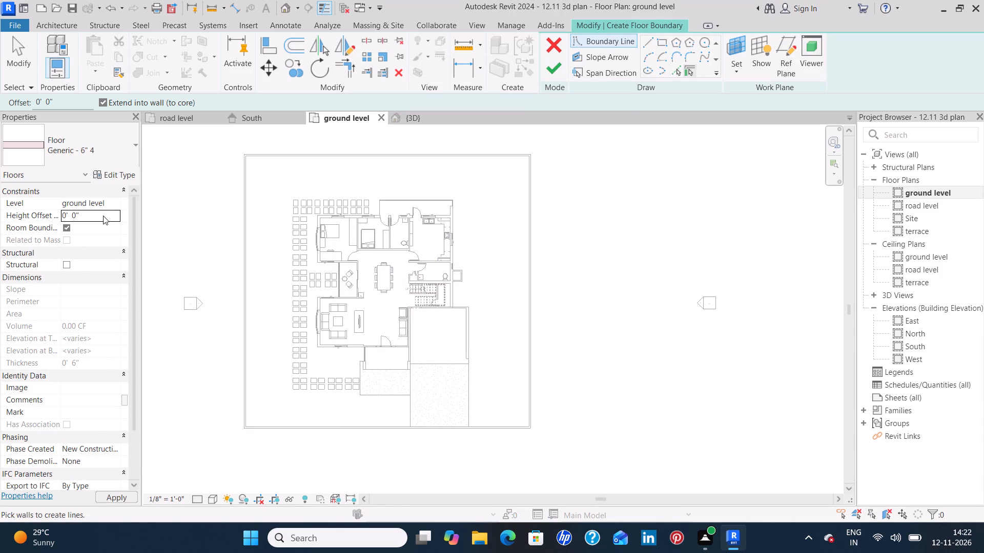
{"action": "left_click", "coordinate": [110, 206]}
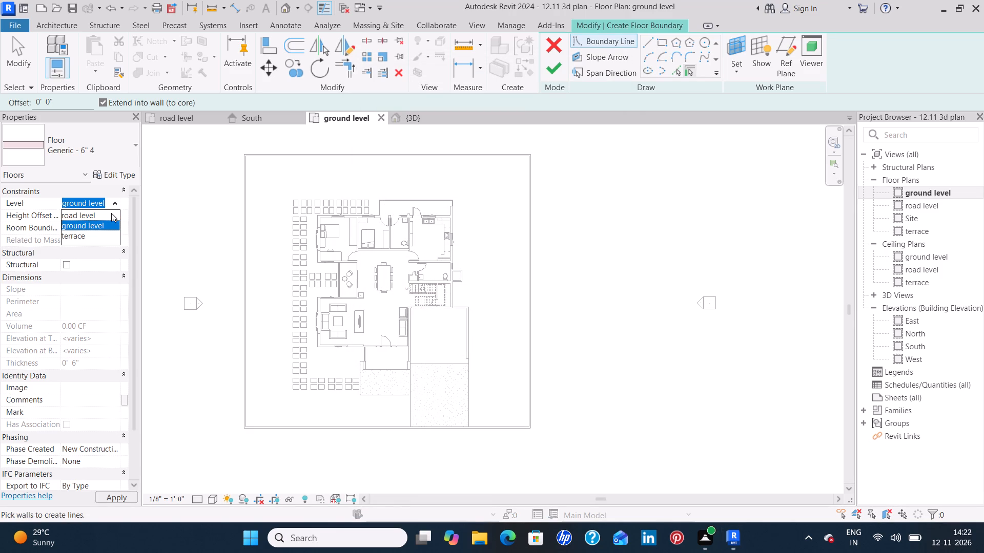
{"action": "left_click", "coordinate": [111, 213]}
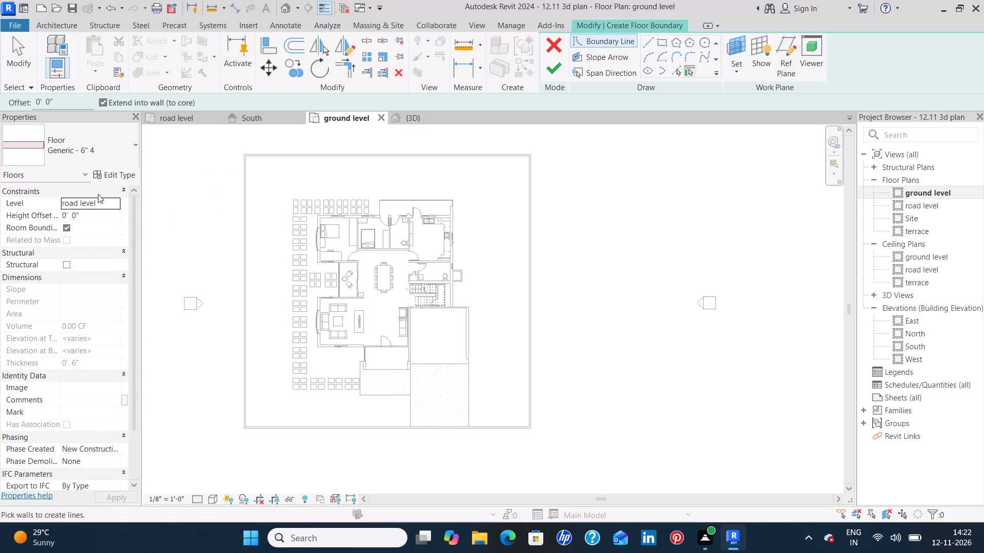
Assign the Grass material to the structure layer of the Generic - 6" 4 floor type and apply it.
{"action": "left_click", "coordinate": [124, 177]}
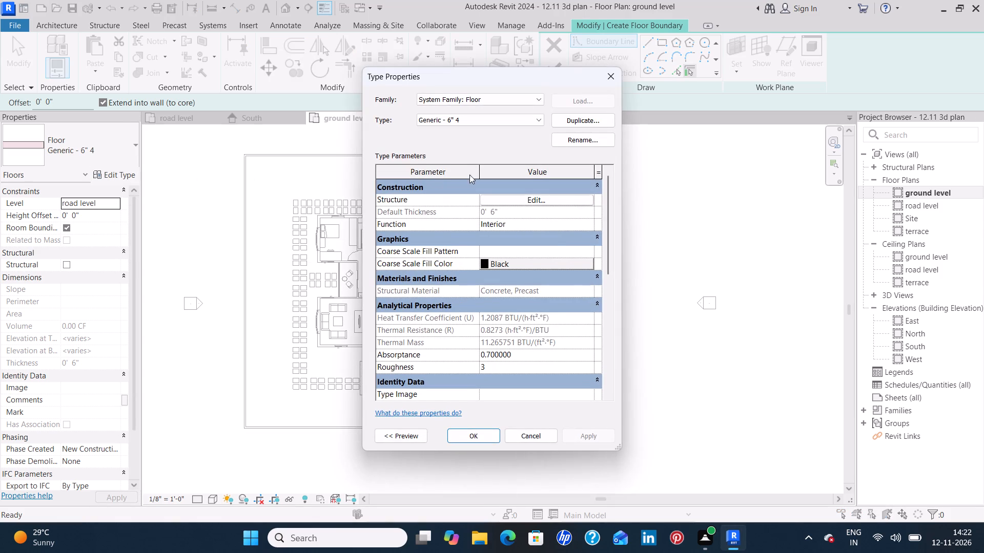
{"action": "left_click", "coordinate": [516, 202]}
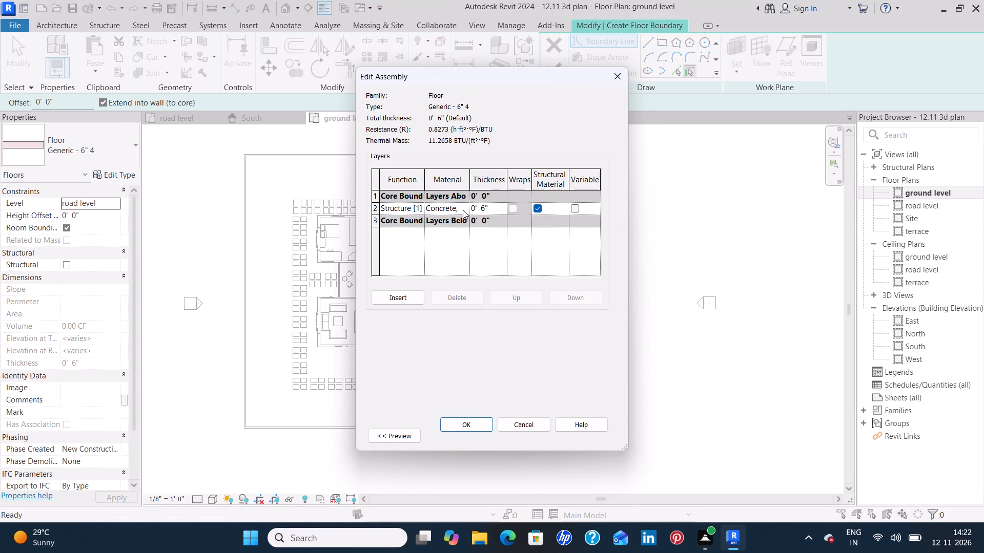
{"action": "left_click", "coordinate": [464, 209]}
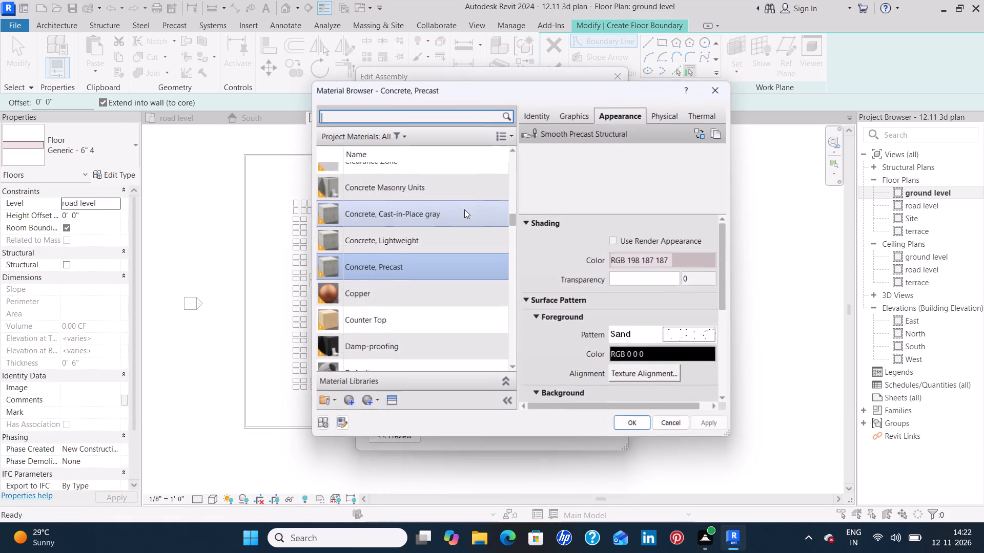
{"action": "scroll", "coordinate": [422, 285], "scroll_direction": "down", "scroll_amount": 8}
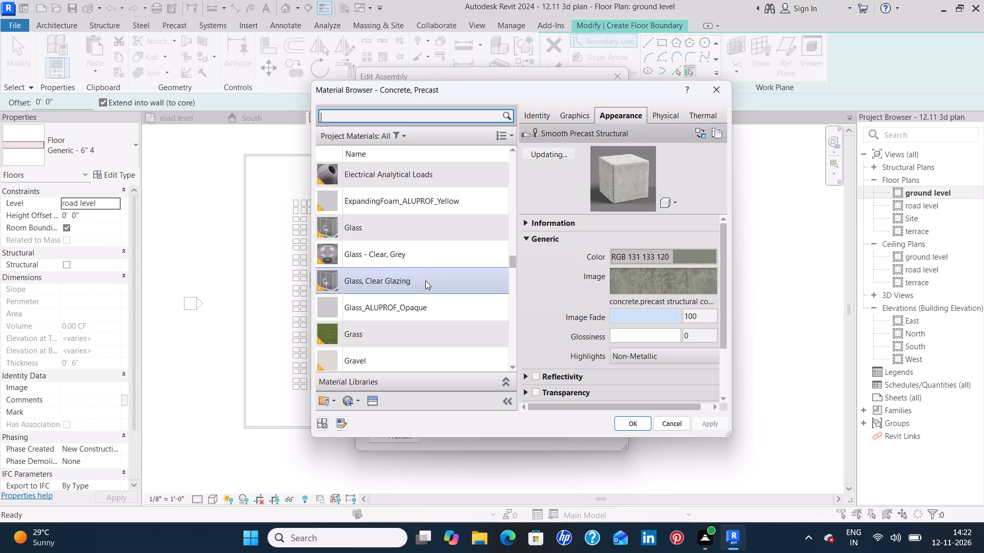
{"action": "scroll", "coordinate": [425, 281], "scroll_direction": "down", "scroll_amount": 2}
{"action": "left_click", "coordinate": [425, 257]}
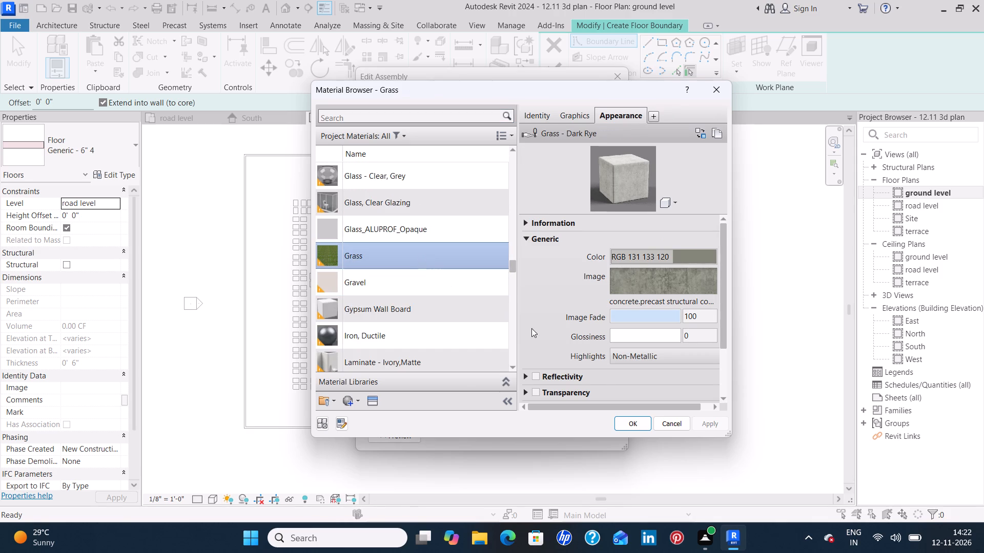
{"action": "left_click", "coordinate": [639, 422]}
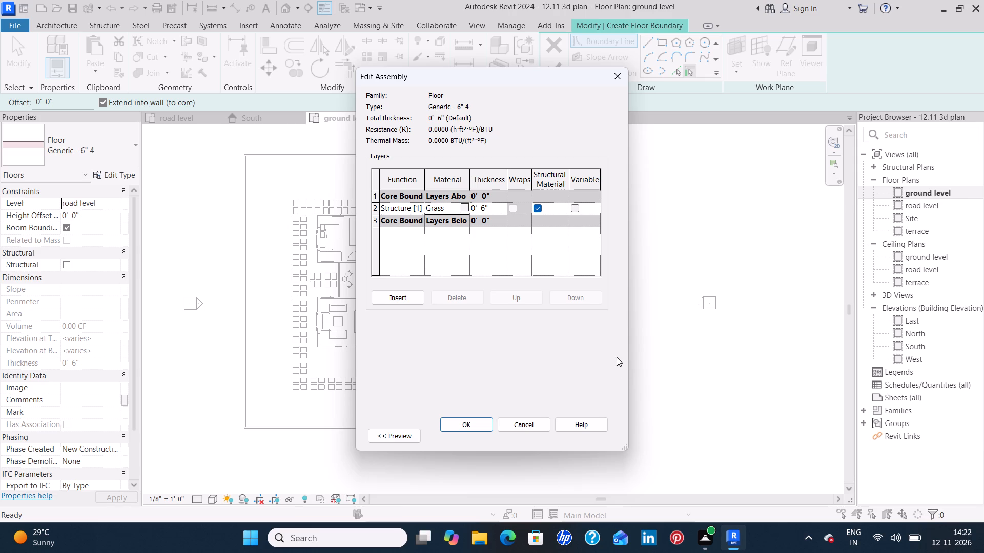
{"action": "left_click", "coordinate": [482, 424]}
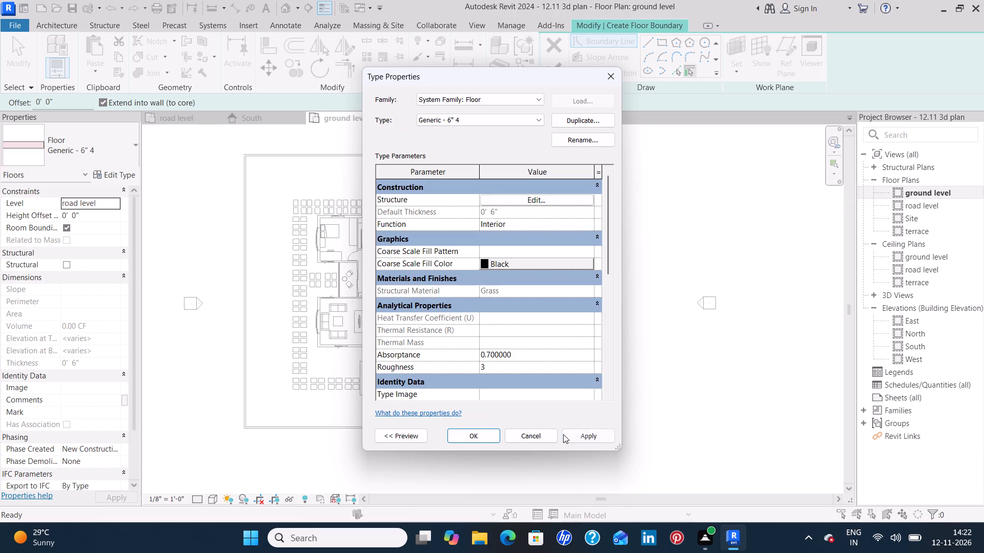
{"action": "left_click", "coordinate": [575, 435]}
{"action": "left_click", "coordinate": [476, 430]}
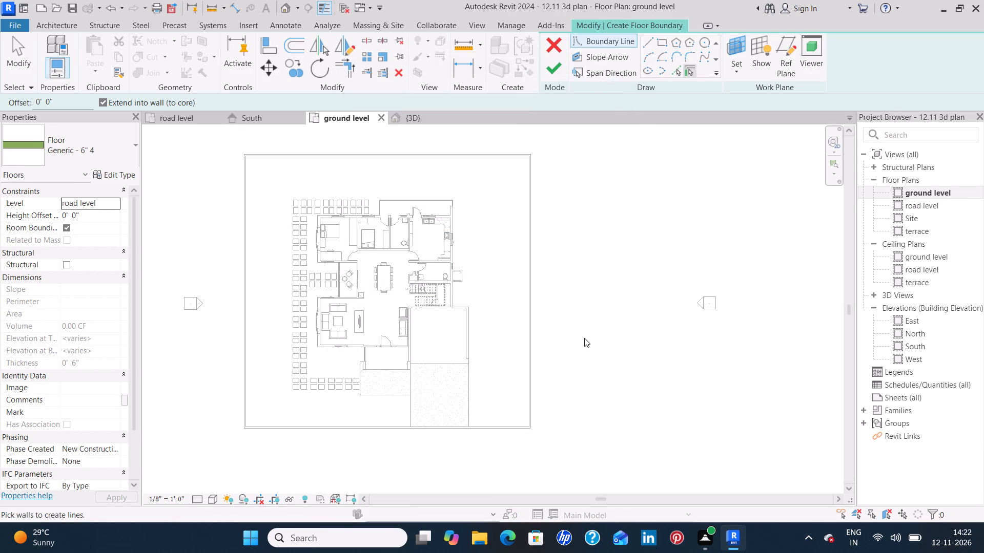
Sketch a rectangular floor boundary around the whole site, between opposite outer corners of the compound wall.
{"action": "left_click", "coordinate": [659, 42]}
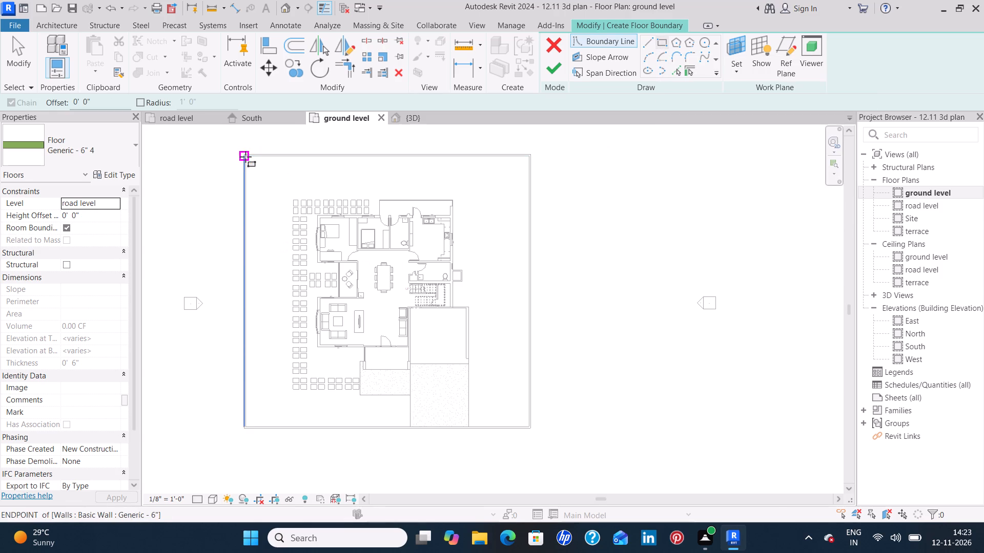
{"action": "scroll", "coordinate": [243, 156], "scroll_direction": "up", "scroll_amount": 4}
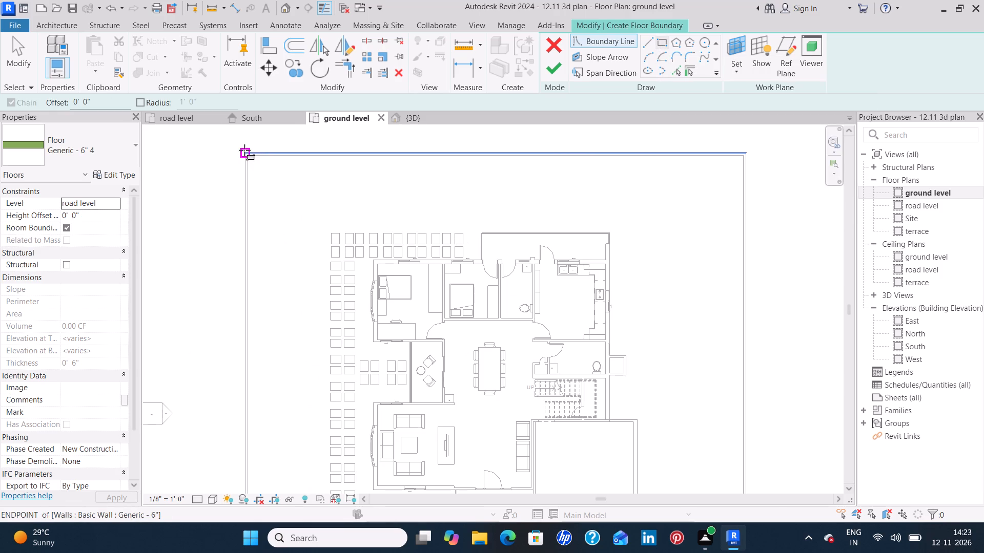
{"action": "left_click", "coordinate": [243, 153]}
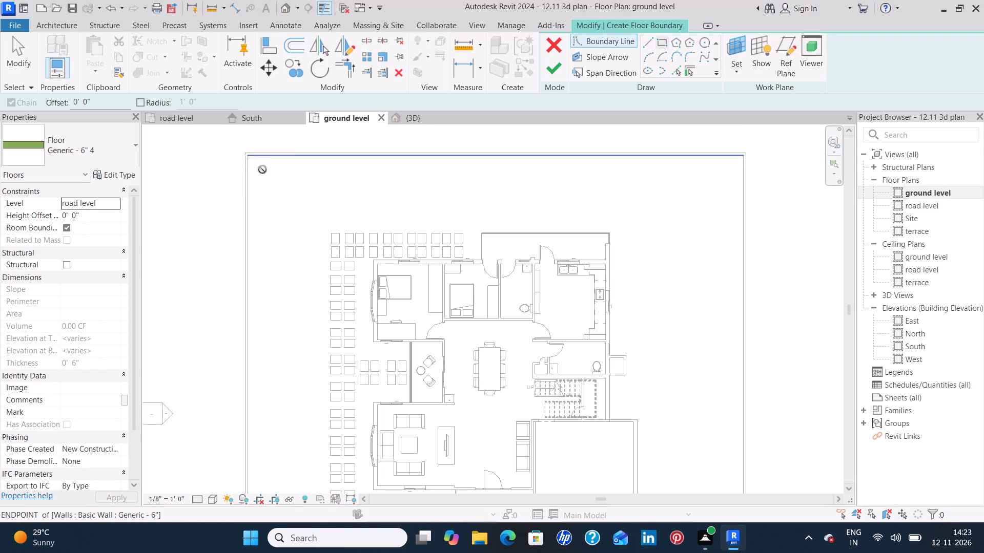
{"action": "middle_click_drag", "start_coordinate": [559, 387], "coordinate": [509, 231]}
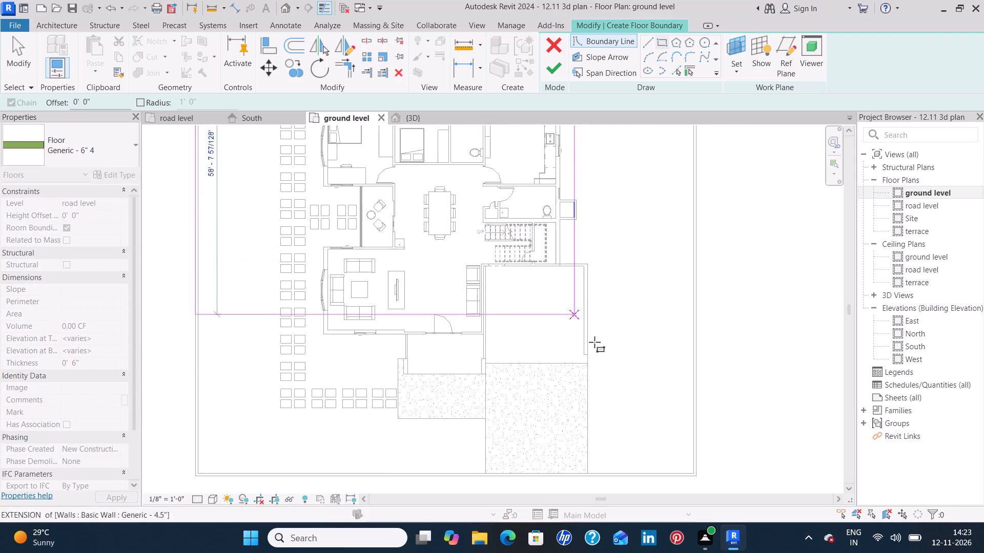
{"action": "left_click", "coordinate": [696, 475]}
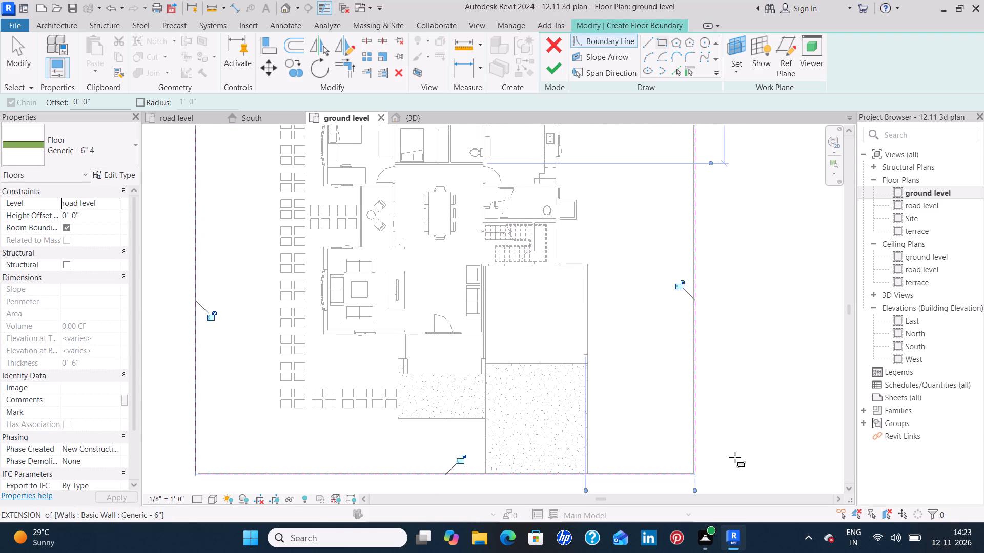
{"action": "key", "text": "Escape"}
{"action": "key", "text": "Escape"}
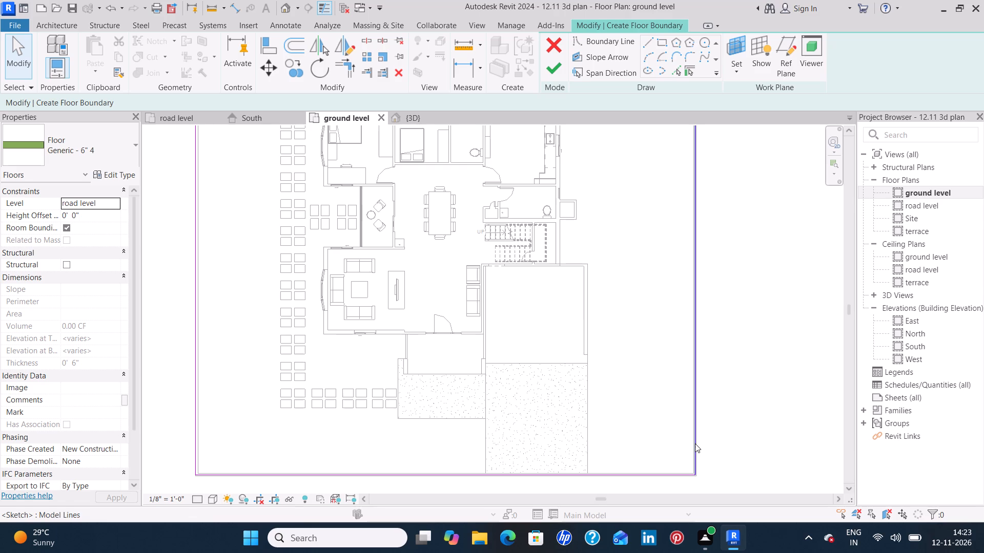
Nudge the east line of the floor boundary slightly outward along the compound wall's outer face.
{"action": "scroll", "coordinate": [695, 443], "scroll_direction": "up", "scroll_amount": 7}
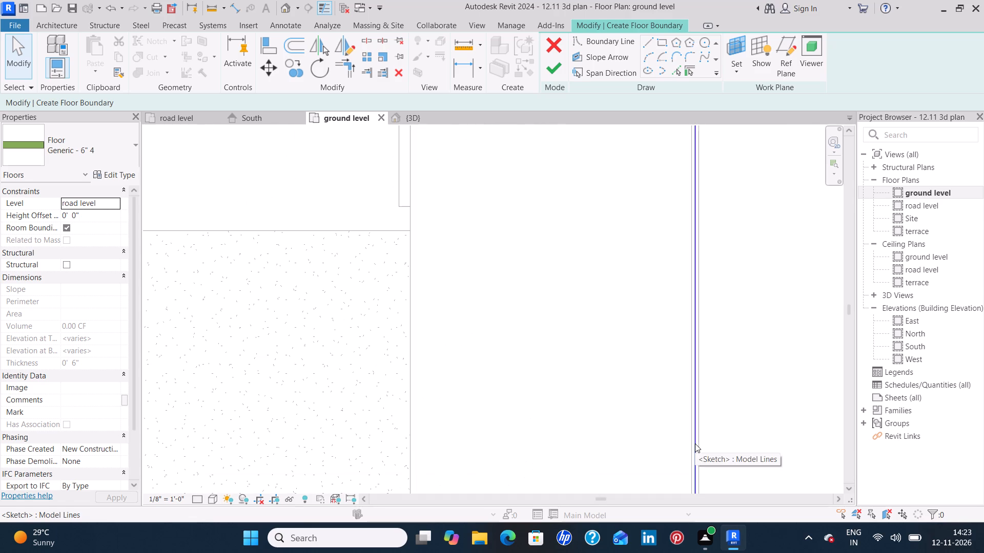
{"action": "left_click", "coordinate": [695, 443]}
{"action": "key", "text": "Right"}
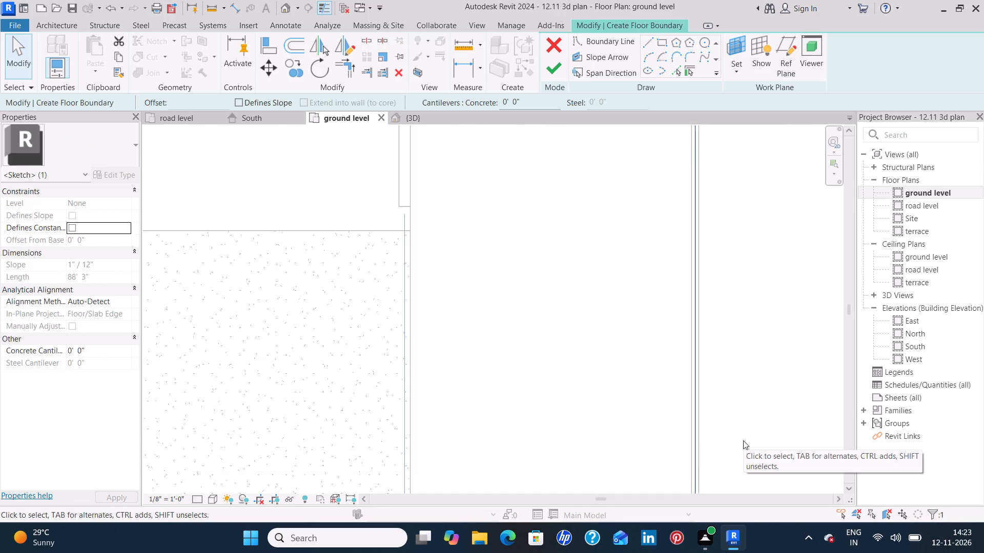
{"action": "key", "text": "Right"}
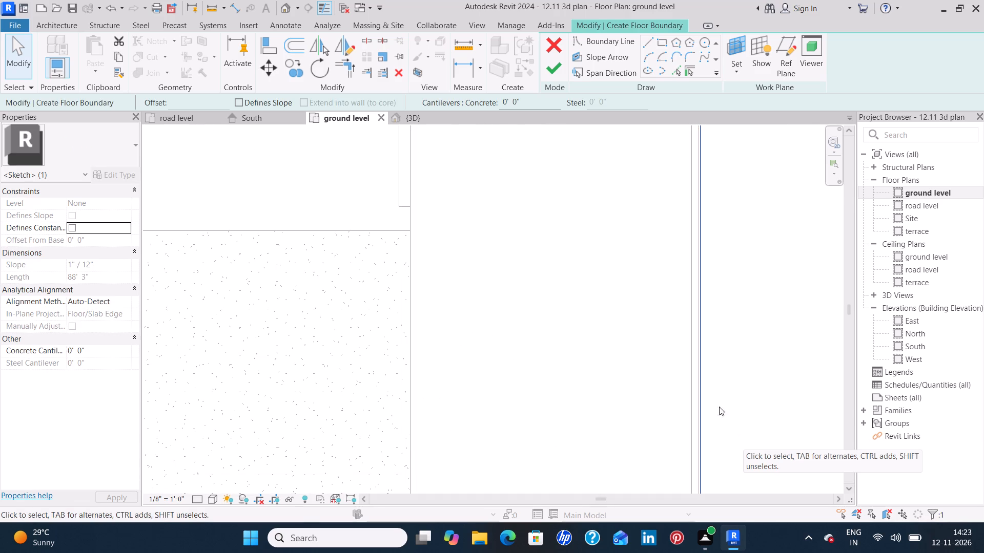
{"action": "scroll", "coordinate": [706, 382], "scroll_direction": "up", "scroll_amount": 10}
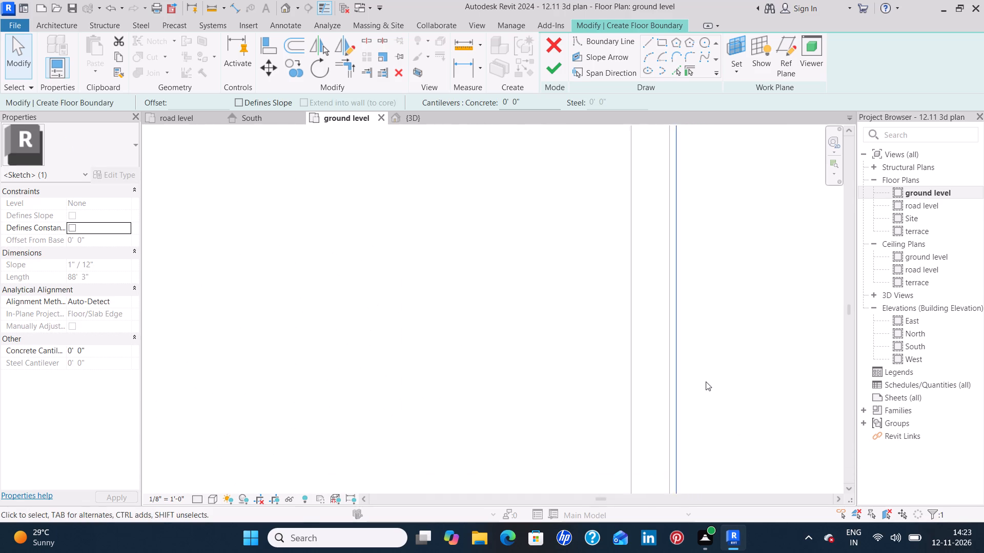
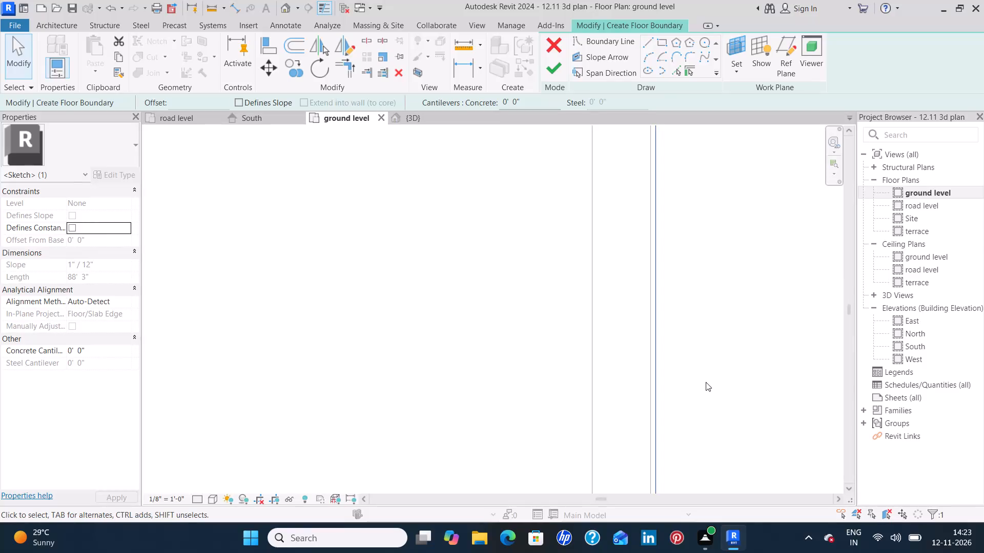
Nudge the east floor boundary line left onto the outer face of the compound wall.
{"action": "key", "text": "Left"}
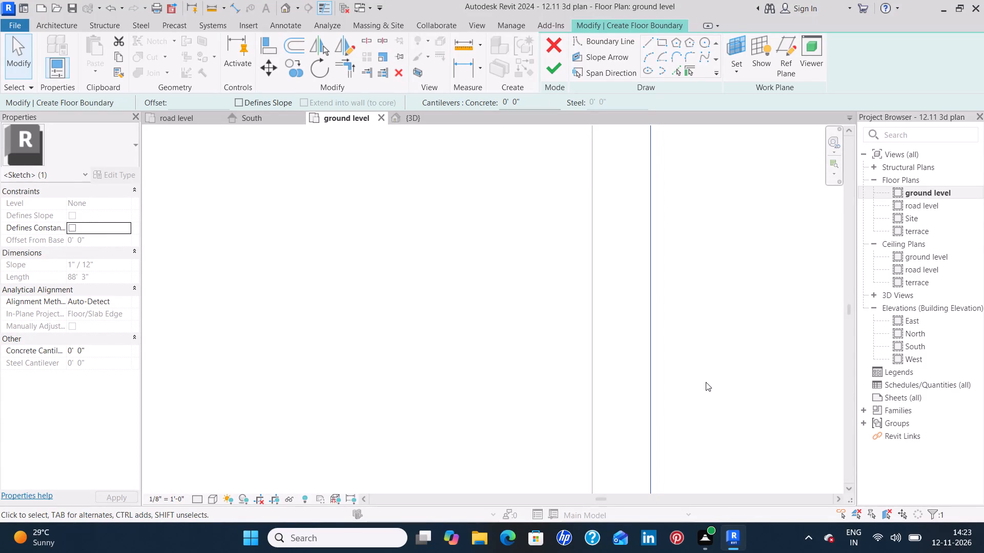
{"action": "left_click", "coordinate": [706, 382]}
Nudge the south floor boundary line so that it sits on the outer face of the compound wall.
{"action": "scroll", "coordinate": [706, 382], "scroll_direction": "down", "scroll_amount": 5}
{"action": "middle_click_drag", "start_coordinate": [502, 438], "coordinate": [498, 424]}
{"action": "scroll", "coordinate": [498, 427], "scroll_direction": "down", "scroll_amount": 1}
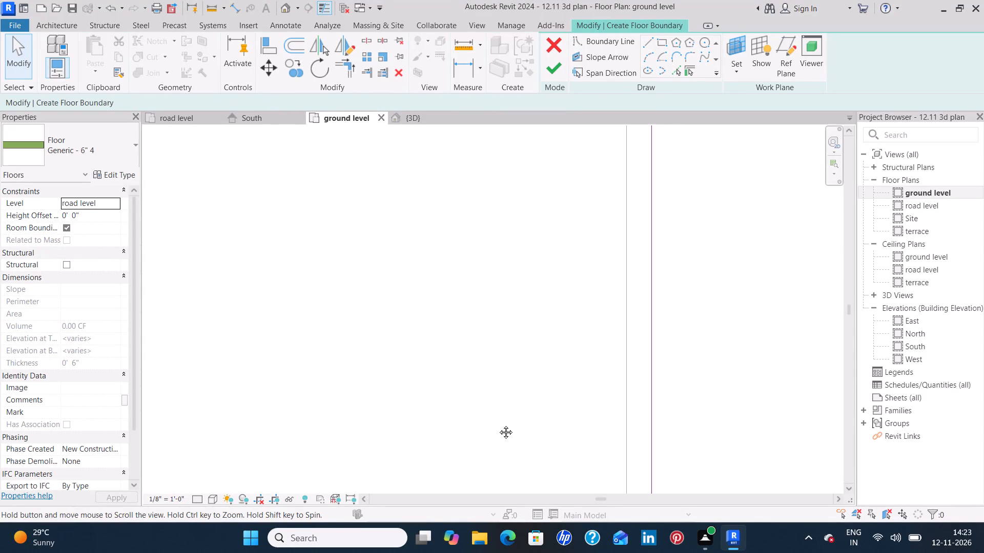
{"action": "middle_click_drag", "start_coordinate": [498, 424], "coordinate": [498, 400]}
{"action": "scroll", "coordinate": [503, 380], "scroll_direction": "down", "scroll_amount": 4}
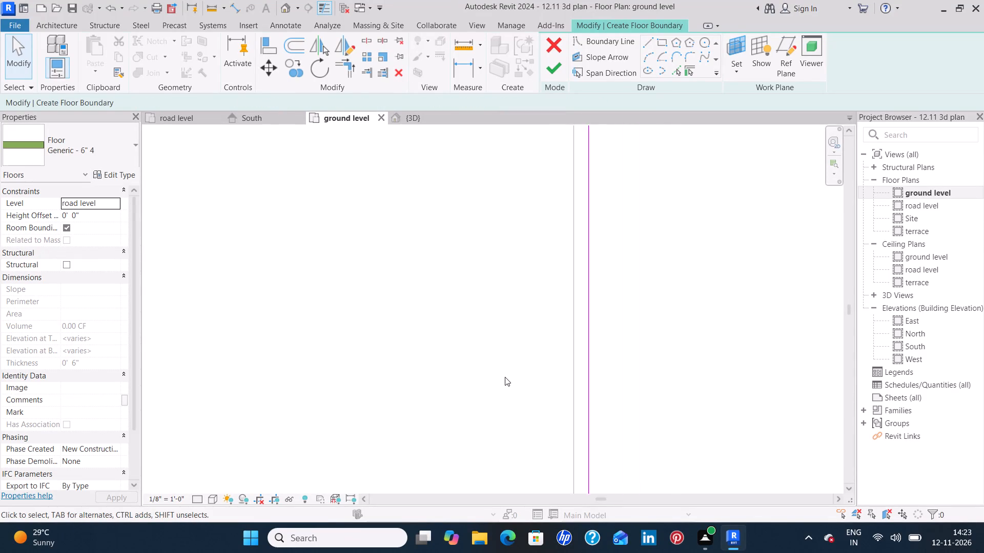
{"action": "scroll", "coordinate": [505, 377], "scroll_direction": "down", "scroll_amount": 3}
{"action": "middle_click_drag", "start_coordinate": [455, 409], "coordinate": [459, 314]}
{"action": "middle_click_drag", "start_coordinate": [434, 412], "coordinate": [518, 320]}
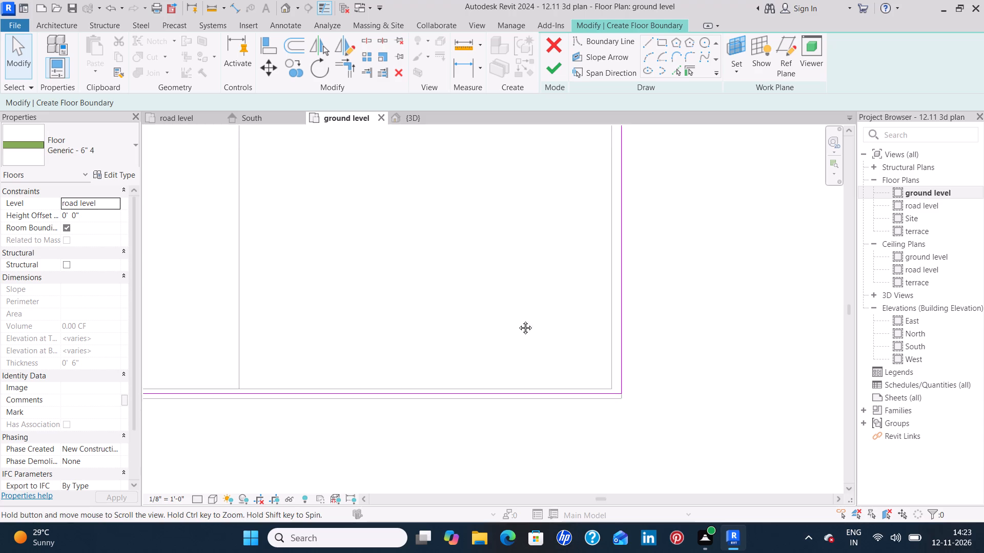
{"action": "middle_click_drag", "start_coordinate": [518, 320], "coordinate": [552, 293]}
{"action": "left_click", "coordinate": [475, 346]}
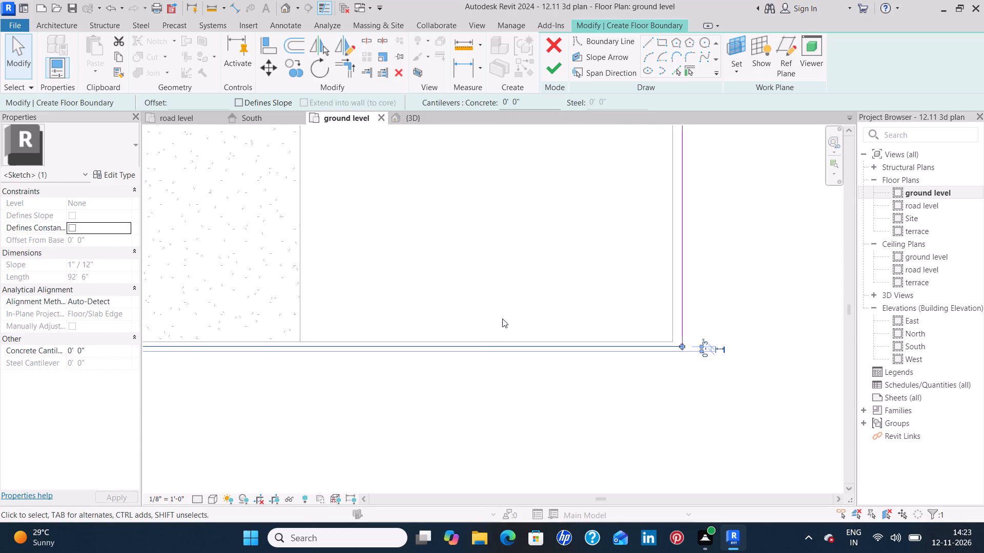
{"action": "key", "text": "Down"}
{"action": "key", "text": "Down"}
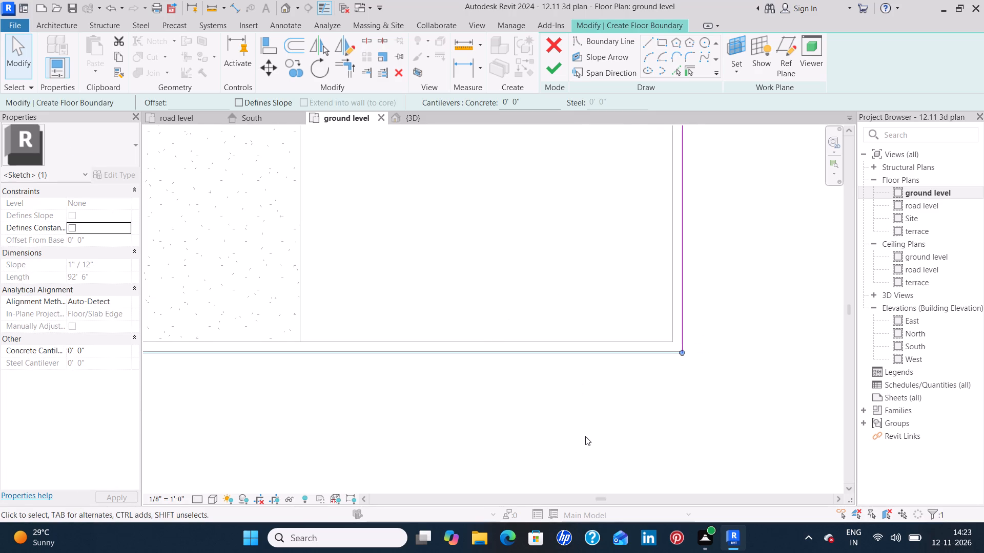
{"action": "scroll", "coordinate": [585, 436], "scroll_direction": "up", "scroll_amount": 4}
{"action": "scroll", "coordinate": [575, 393], "scroll_direction": "up", "scroll_amount": 5}
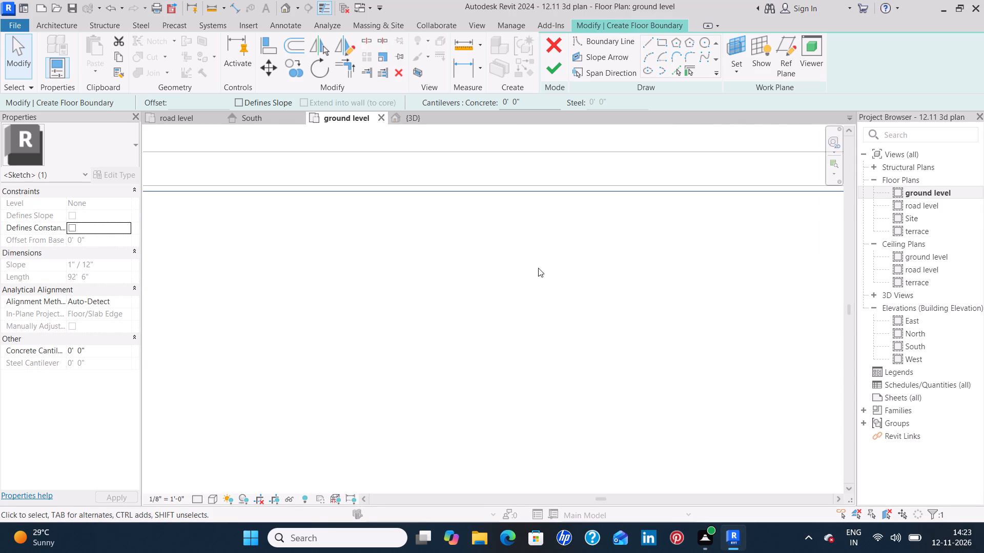
{"action": "middle_click_drag", "start_coordinate": [539, 274], "coordinate": [555, 365]}
{"action": "scroll", "coordinate": [510, 315], "scroll_direction": "up", "scroll_amount": 3}
{"action": "key", "text": "Up"}
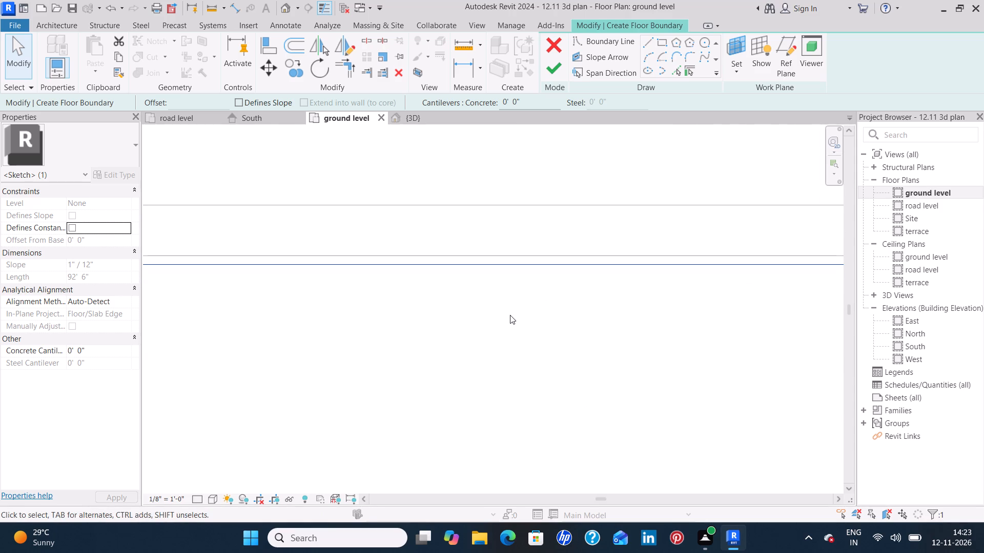
{"action": "key", "text": "Up"}
{"action": "key", "text": "Up"}
{"action": "key", "text": "Up"}
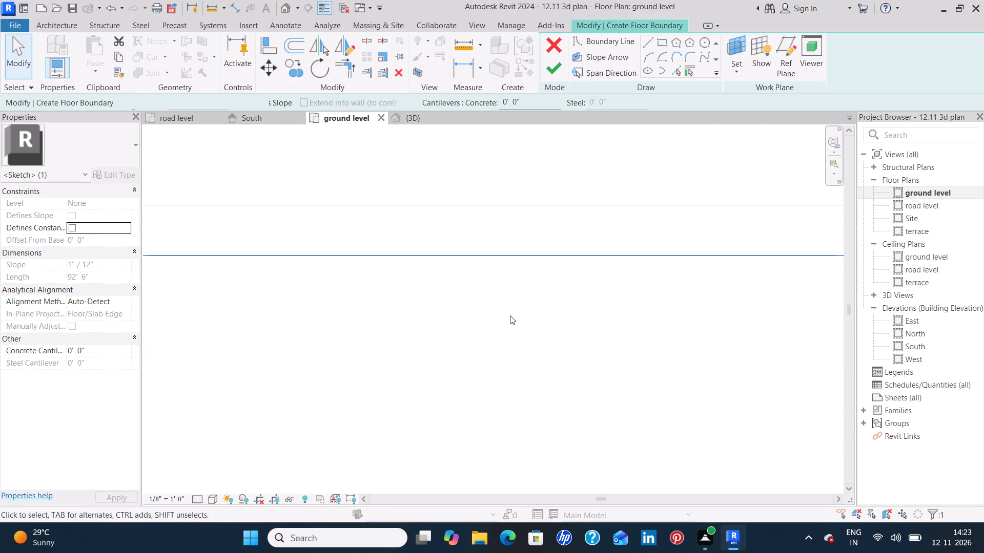
{"action": "left_click", "coordinate": [510, 315]}
Finish the floor boundary sketch for the Generic - 6" 4 floor on the road level.
{"action": "scroll", "coordinate": [510, 315], "scroll_direction": "down", "scroll_amount": 14}
{"action": "scroll", "coordinate": [499, 271], "scroll_direction": "down", "scroll_amount": 6}
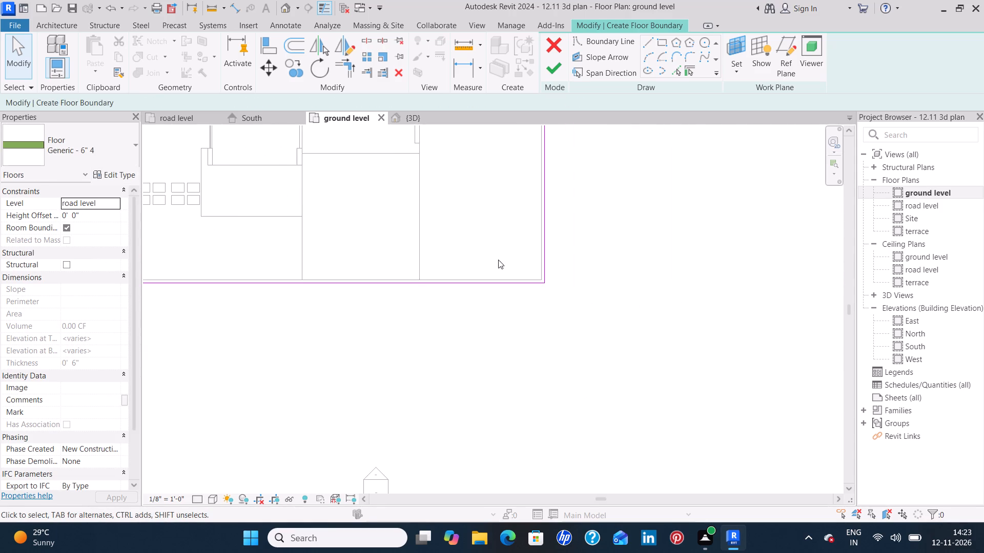
{"action": "middle_click_drag", "start_coordinate": [473, 210], "coordinate": [510, 285]}
{"action": "left_click", "coordinate": [555, 75]}
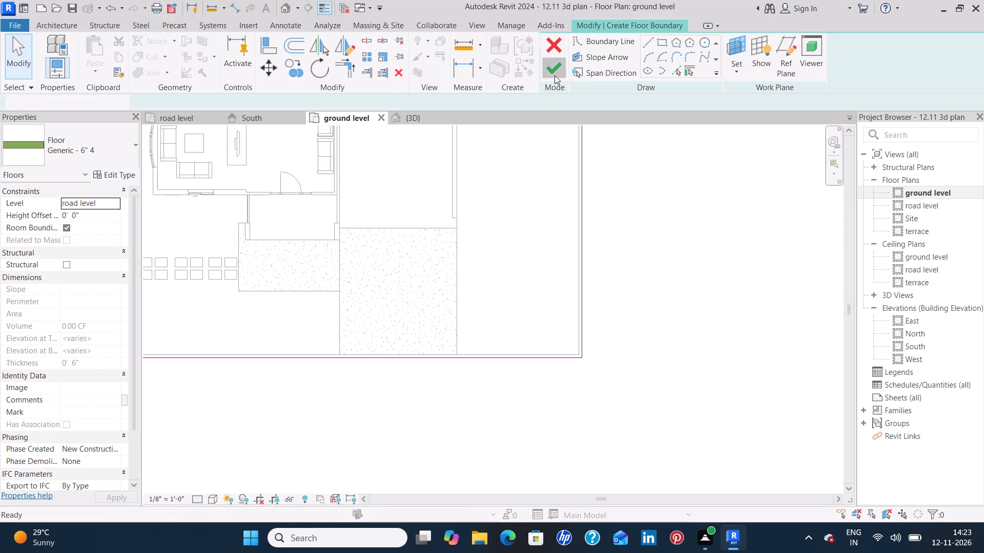
{"action": "left_click", "coordinate": [686, 333]}
Examine the floor edge beneath the compound wall from the front, sides and rear of the house in the 3D view.
{"action": "scroll", "coordinate": [687, 331], "scroll_direction": "down", "scroll_amount": 6}
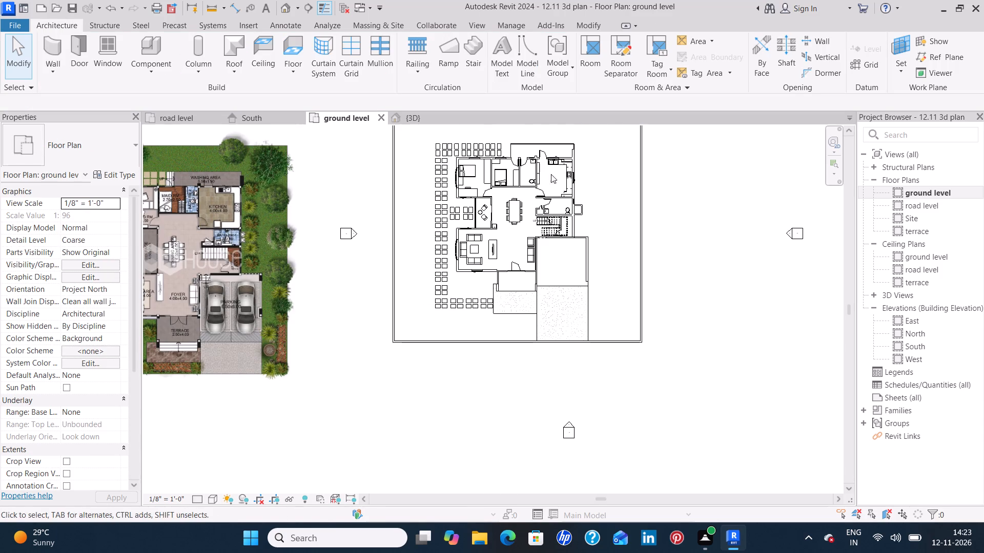
{"action": "left_click", "coordinate": [427, 118]}
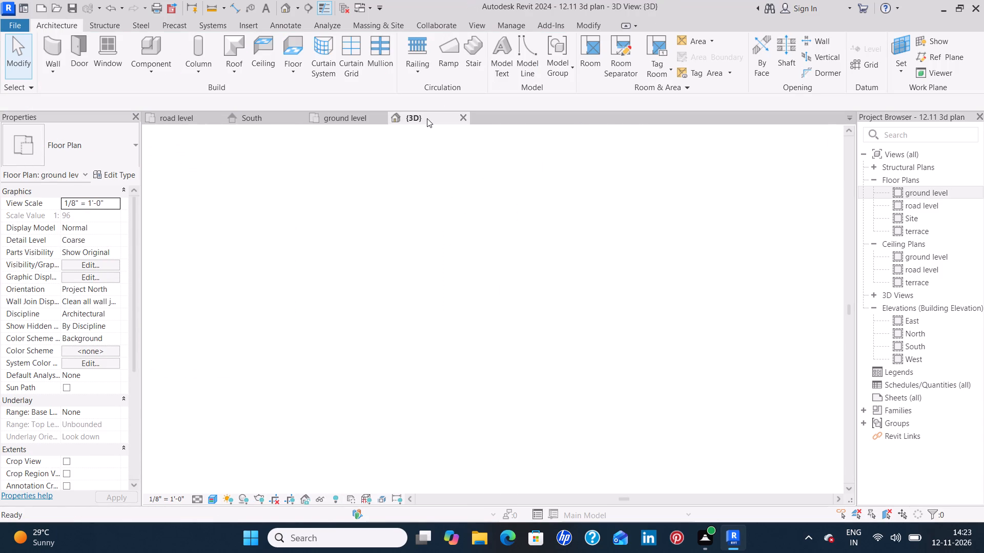
{"action": "scroll", "coordinate": [427, 123], "scroll_direction": "down", "scroll_amount": 2}
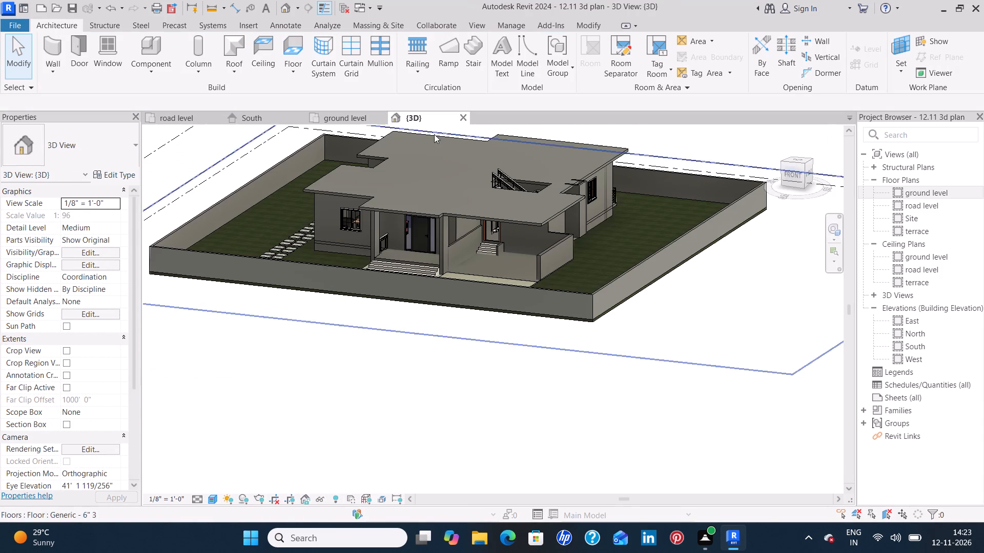
{"action": "scroll", "coordinate": [434, 134], "scroll_direction": "down", "scroll_amount": 1}
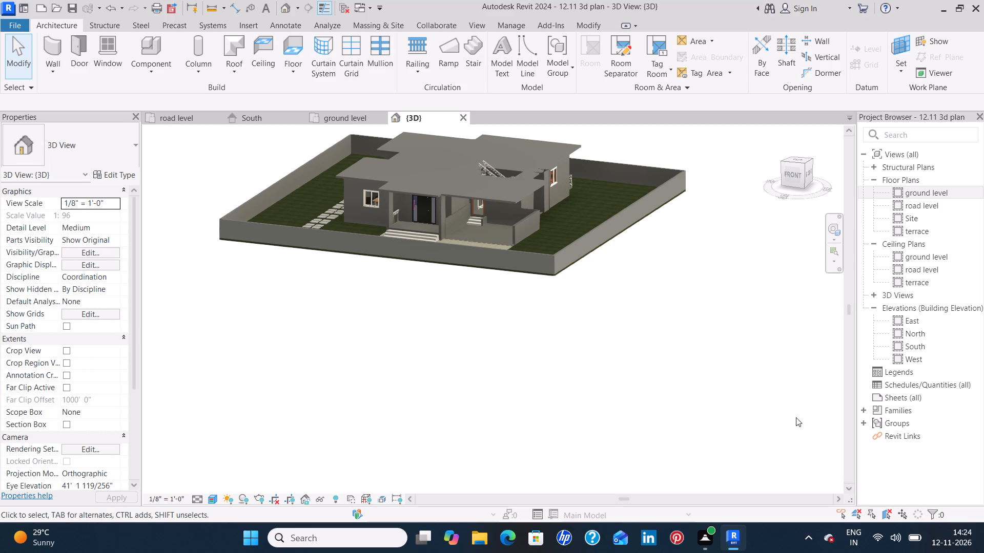
{"action": "middle_click_drag", "start_coordinate": [713, 270], "coordinate": [707, 305], "text": "shift"}
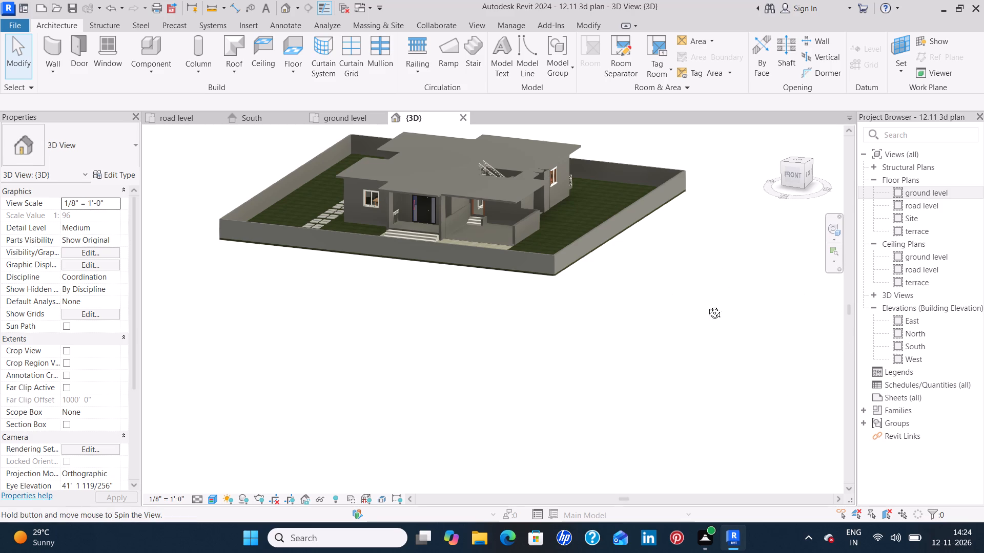
{"action": "middle_click_drag", "start_coordinate": [707, 305], "coordinate": [734, 374], "text": "shift"}
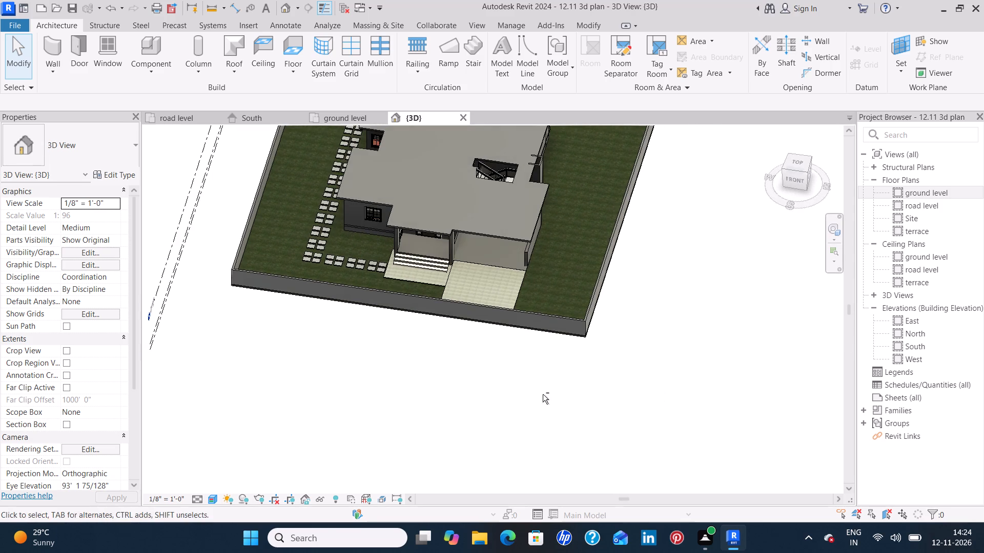
{"action": "middle_click_drag", "start_coordinate": [543, 394], "coordinate": [659, 387], "text": "shift"}
{"action": "middle_click_drag", "start_coordinate": [577, 412], "coordinate": [657, 412], "text": "shift"}
{"action": "middle_click_drag", "start_coordinate": [442, 429], "coordinate": [578, 417], "text": "shift"}
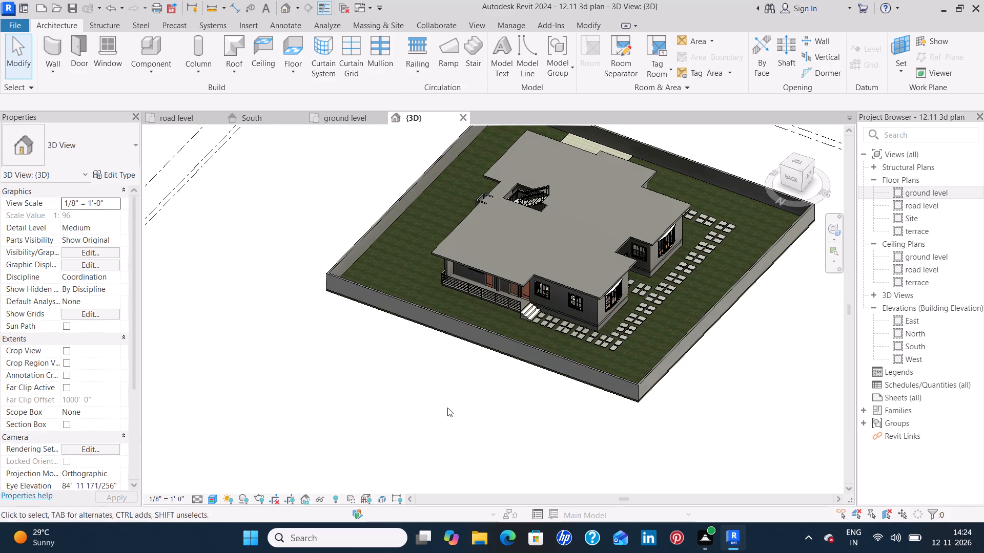
{"action": "middle_click_drag", "start_coordinate": [447, 408], "coordinate": [525, 421], "text": "shift"}
{"action": "middle_click_drag", "start_coordinate": [425, 409], "coordinate": [440, 409], "text": "shift"}
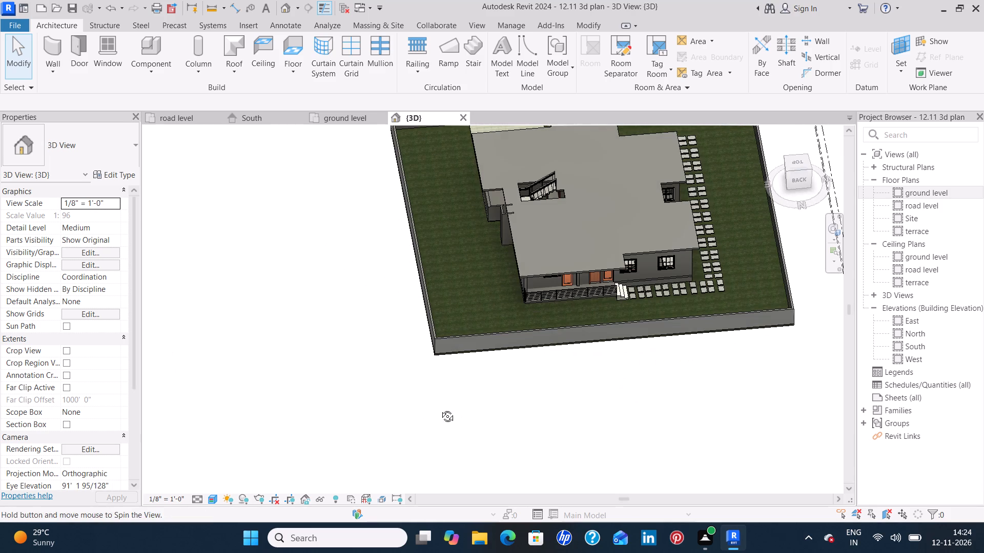
{"action": "middle_click_drag", "start_coordinate": [440, 409], "coordinate": [454, 406], "text": "shift"}
{"action": "middle_click_drag", "start_coordinate": [628, 414], "coordinate": [630, 333], "text": "shift"}
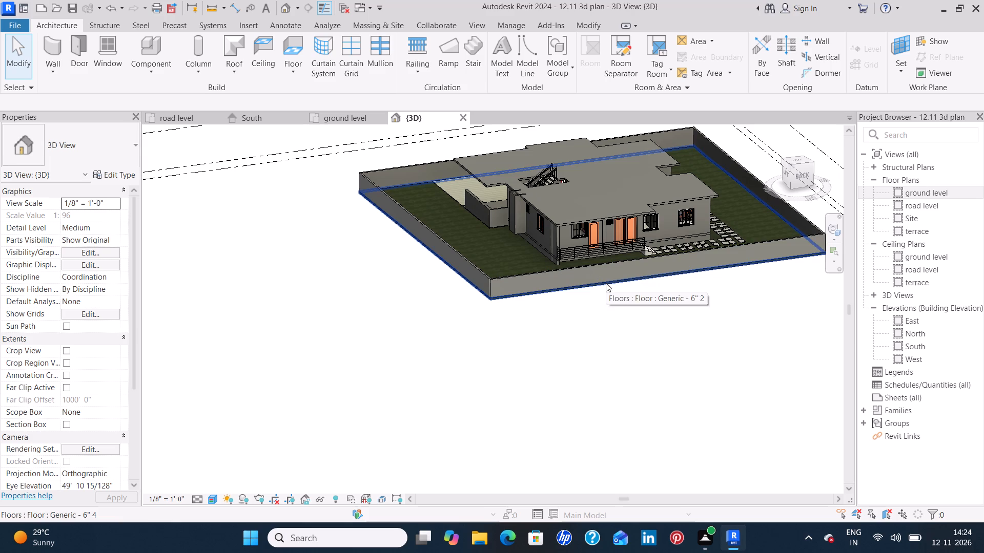
{"action": "scroll", "coordinate": [601, 247], "scroll_direction": "up", "scroll_amount": 8}
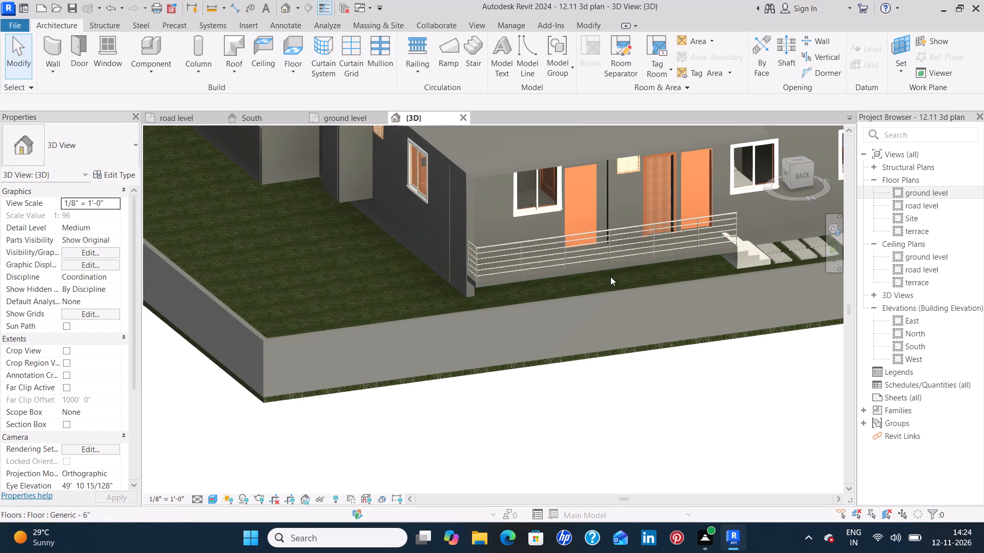
{"action": "middle_click_drag", "start_coordinate": [610, 276], "coordinate": [586, 314], "text": "shift"}
{"action": "middle_click_drag", "start_coordinate": [545, 341], "coordinate": [545, 342], "text": "shift"}
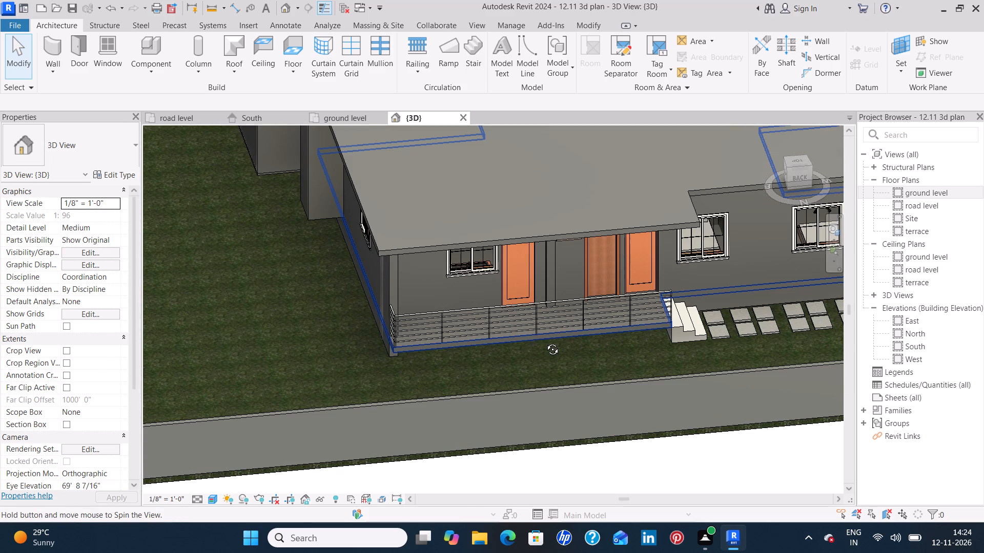
{"action": "middle_click_drag", "start_coordinate": [545, 342], "coordinate": [574, 320], "text": "shift"}
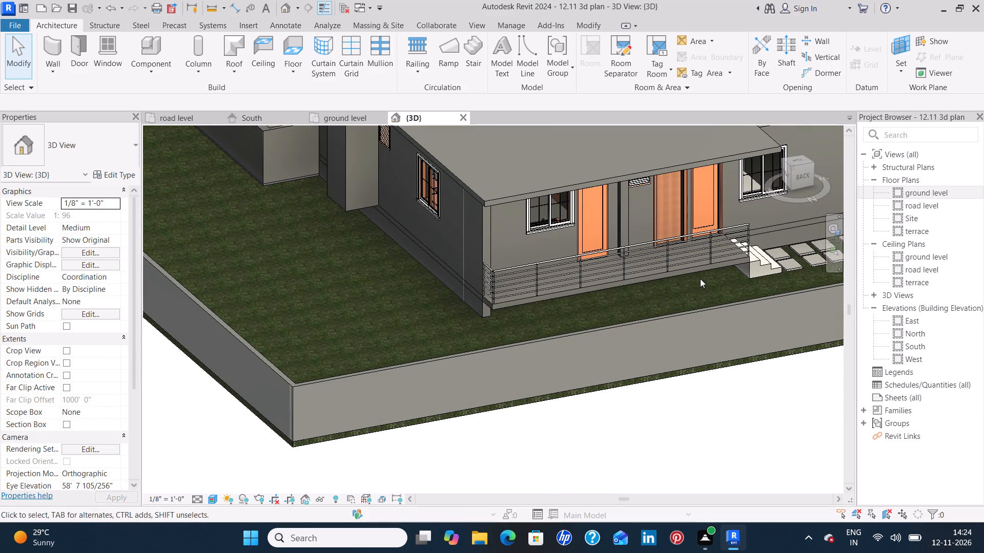
{"action": "scroll", "coordinate": [700, 279], "scroll_direction": "up", "scroll_amount": 1}
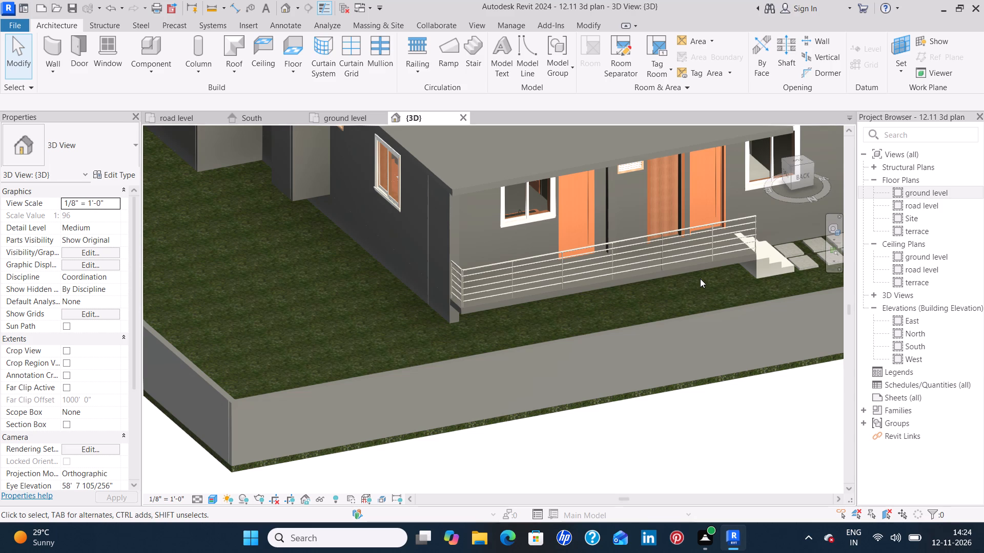
{"action": "scroll", "coordinate": [700, 278], "scroll_direction": "down", "scroll_amount": 5}
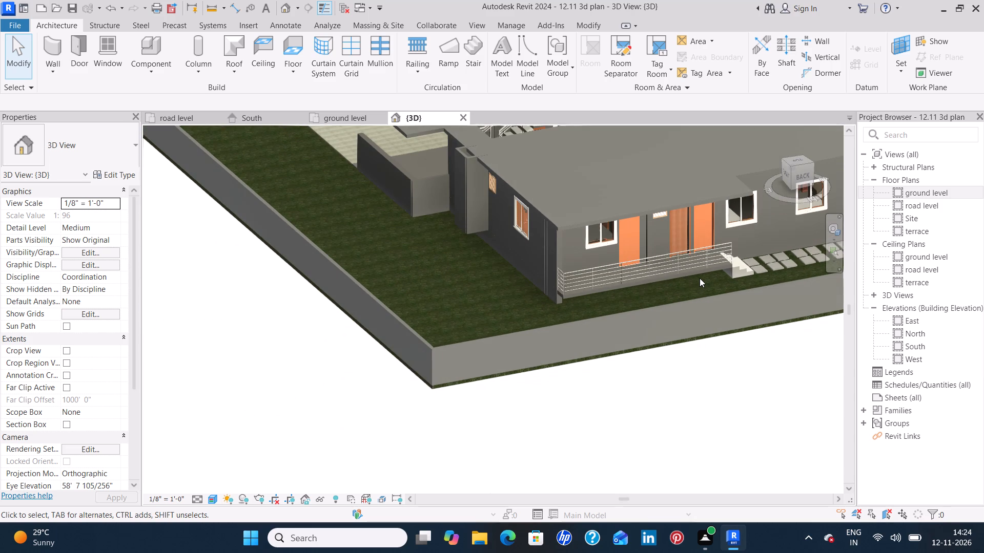
{"action": "scroll", "coordinate": [700, 278], "scroll_direction": "down", "scroll_amount": 3}
Open the road level floor plan and examine the area between the rear veranda and the north compound wall.
{"action": "left_click", "coordinate": [331, 119]}
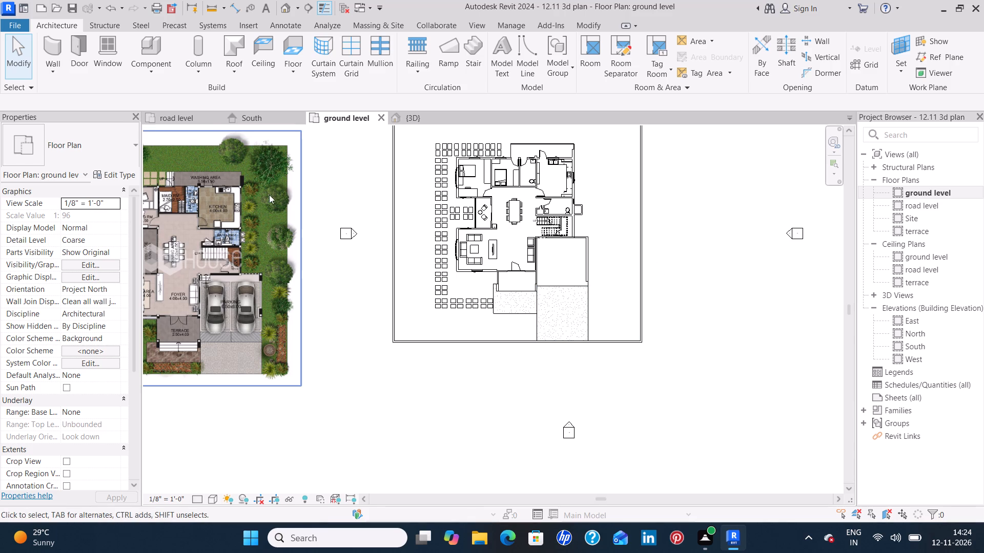
{"action": "left_click", "coordinate": [173, 120]}
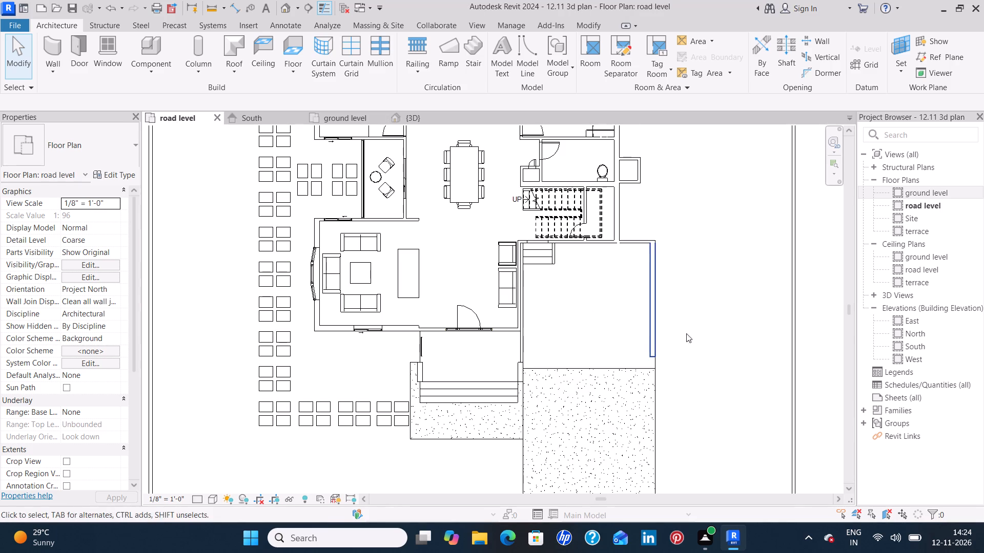
{"action": "middle_click_drag", "start_coordinate": [725, 348], "coordinate": [716, 328]}
{"action": "middle_click_drag", "start_coordinate": [680, 246], "coordinate": [717, 448]}
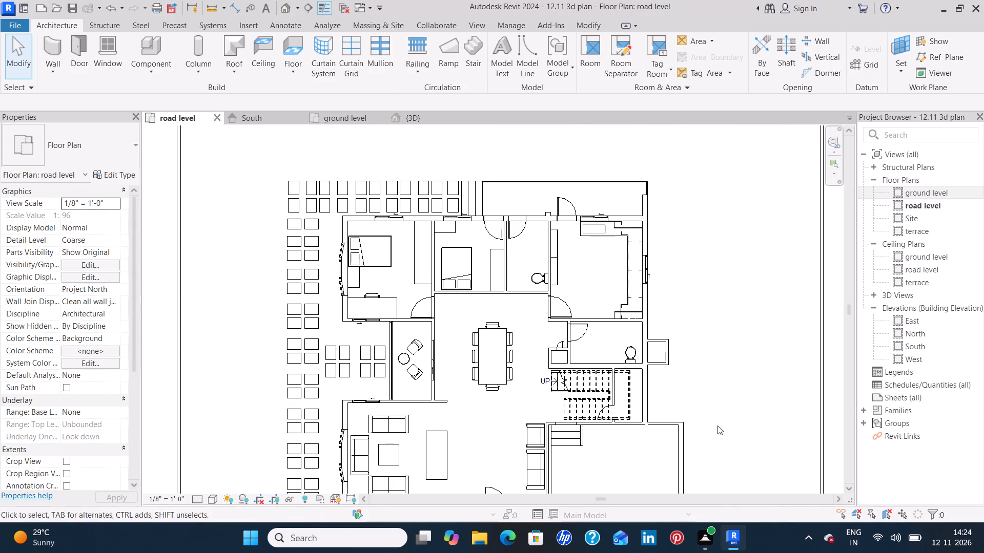
{"action": "middle_click_drag", "start_coordinate": [702, 254], "coordinate": [714, 384]}
{"action": "scroll", "coordinate": [622, 302], "scroll_direction": "up", "scroll_amount": 2}
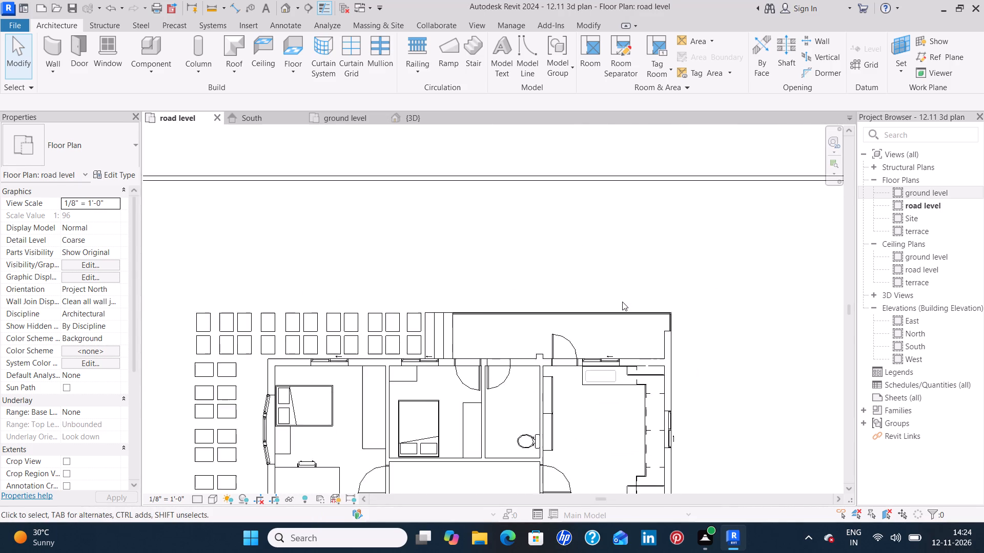
{"action": "scroll", "coordinate": [622, 302], "scroll_direction": "up", "scroll_amount": 1}
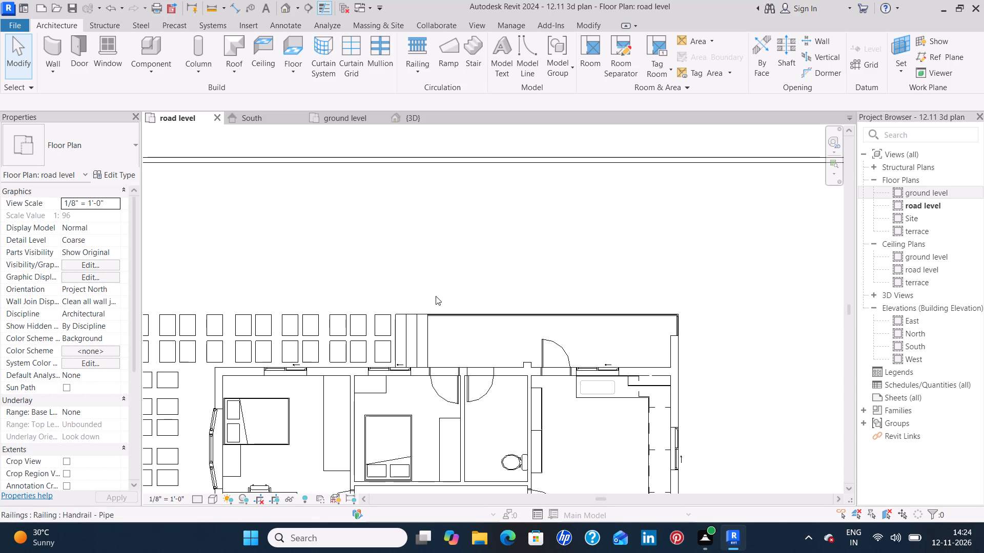
{"action": "middle_click", "coordinate": [436, 296]}
{"action": "middle_click_drag", "start_coordinate": [439, 300], "coordinate": [442, 308]}
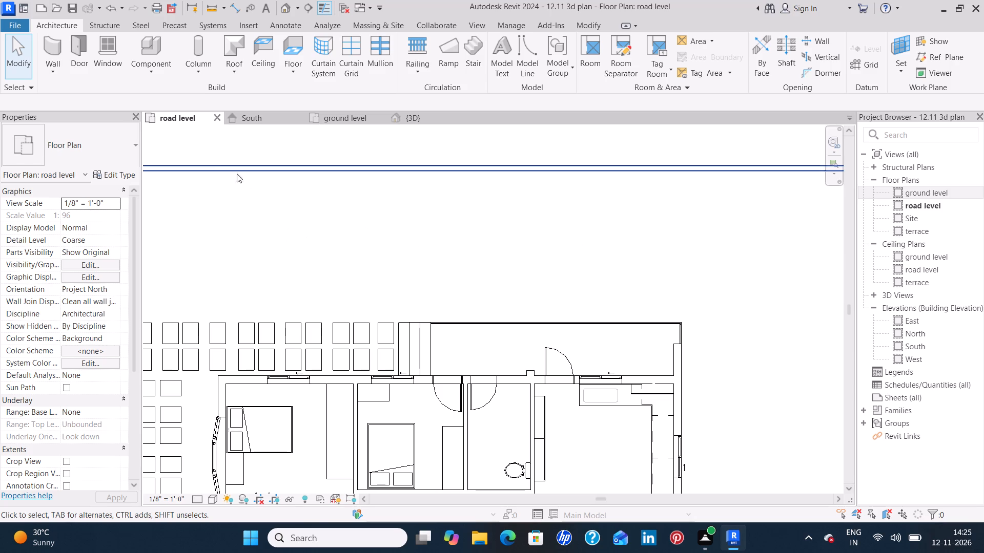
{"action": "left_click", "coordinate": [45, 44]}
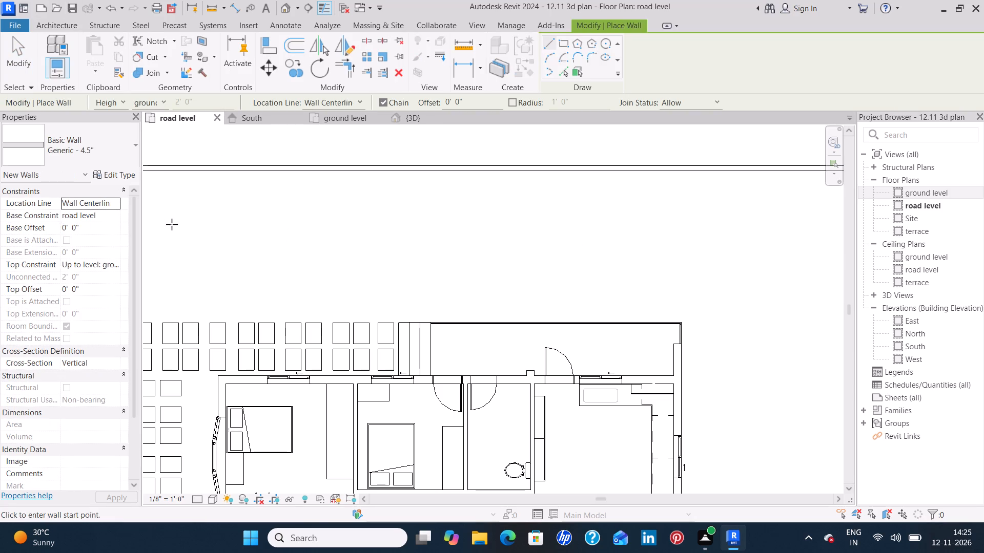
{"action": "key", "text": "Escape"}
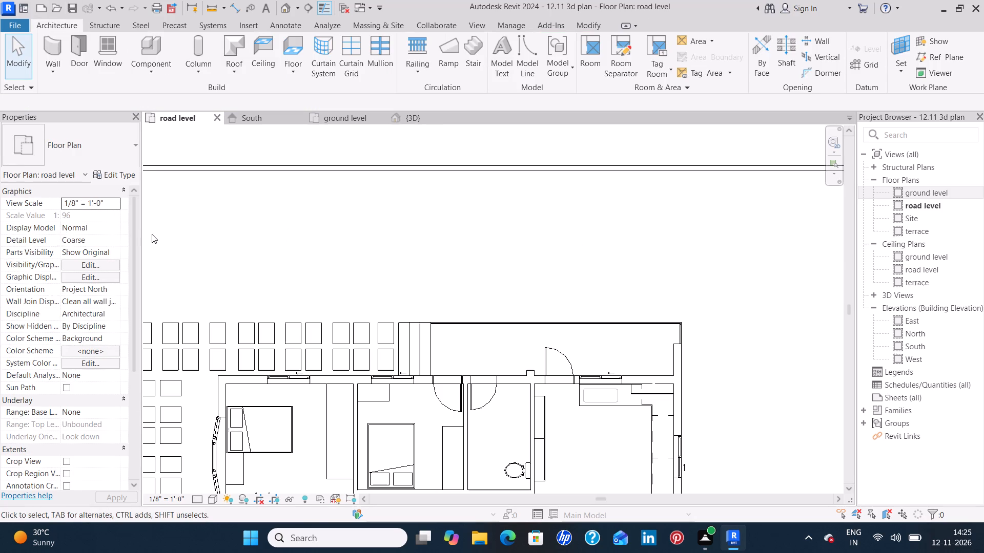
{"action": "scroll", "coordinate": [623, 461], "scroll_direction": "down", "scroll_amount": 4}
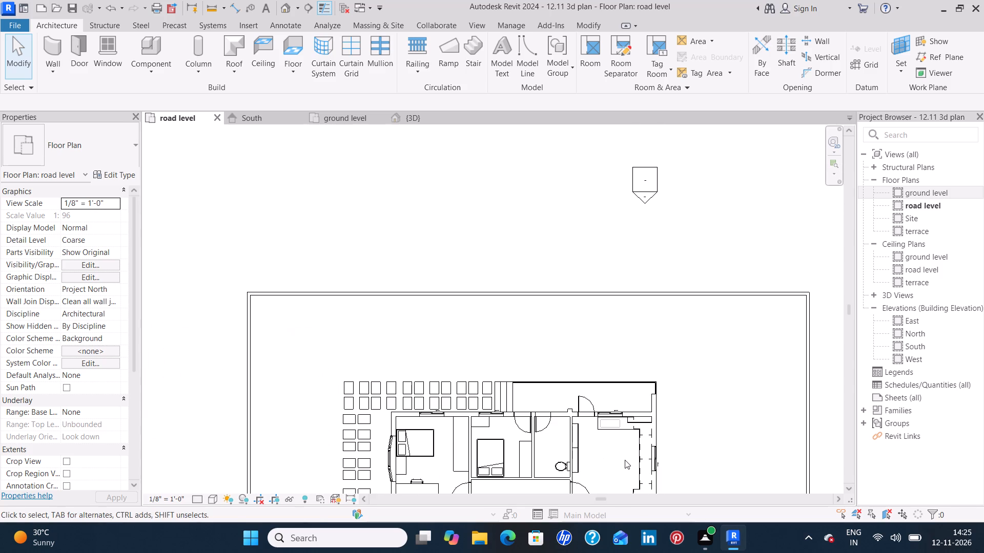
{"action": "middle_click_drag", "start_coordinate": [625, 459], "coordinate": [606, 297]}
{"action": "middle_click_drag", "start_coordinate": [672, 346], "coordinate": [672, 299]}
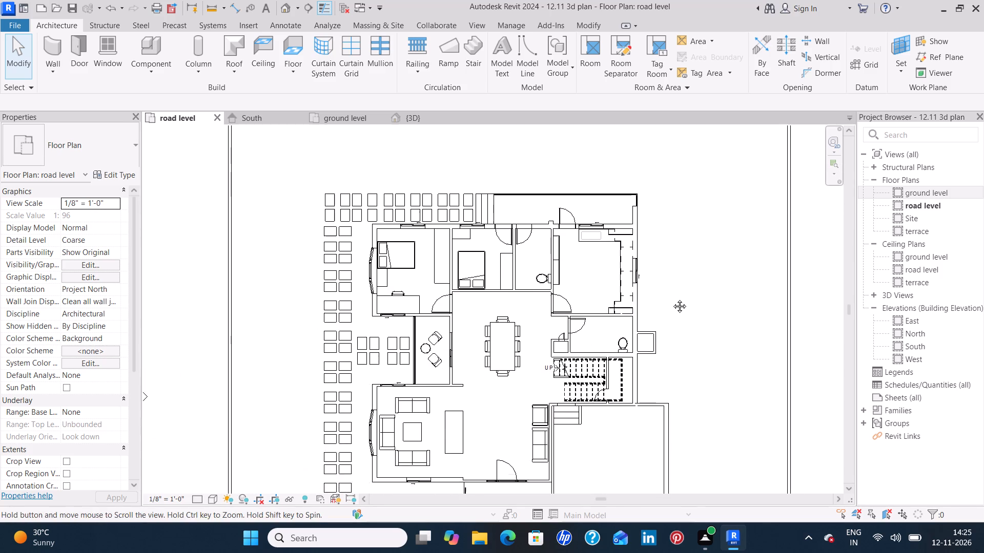
In the ground level plan, set the base constraint of the small east shaft's three 4.5" walls to road level.
{"action": "middle_click_drag", "start_coordinate": [672, 299], "coordinate": [672, 291]}
{"action": "middle_click_drag", "start_coordinate": [686, 347], "coordinate": [686, 312]}
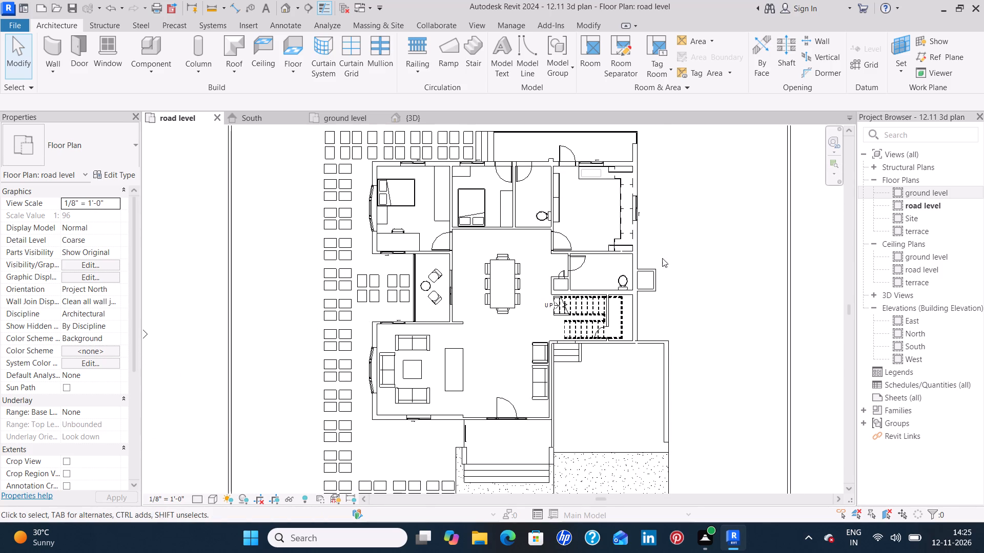
{"action": "left_click", "coordinate": [427, 121]}
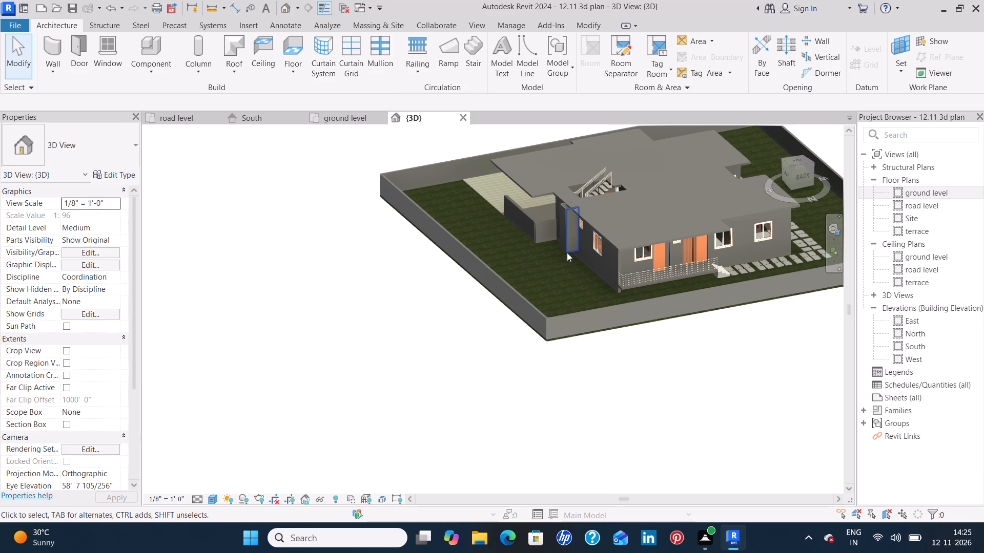
{"action": "left_click", "coordinate": [356, 121]}
{"action": "scroll", "coordinate": [584, 223], "scroll_direction": "up", "scroll_amount": 11}
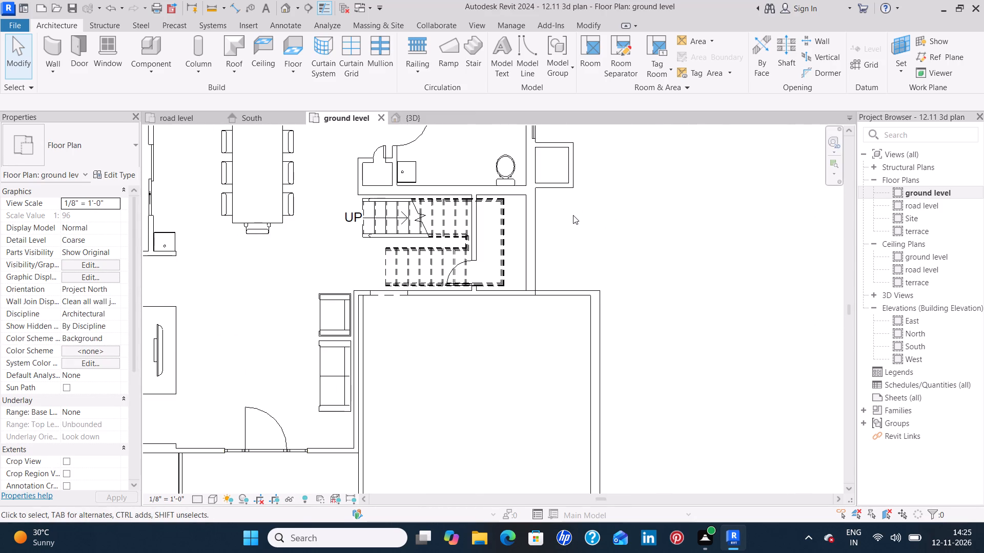
{"action": "left_click", "coordinate": [551, 189]}
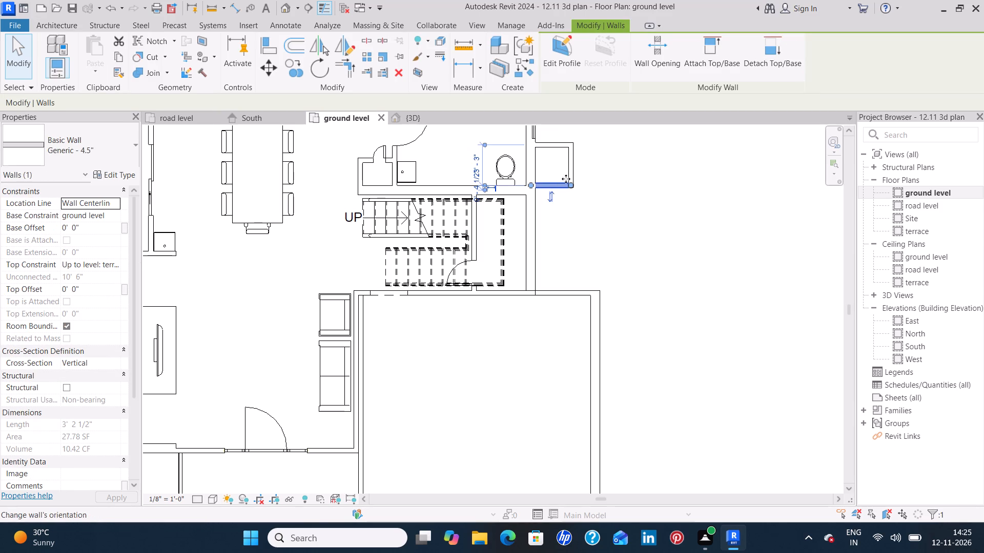
{"action": "left_click", "coordinate": [569, 171], "text": "ctrl"}
{"action": "left_click", "coordinate": [551, 142], "text": "ctrl"}
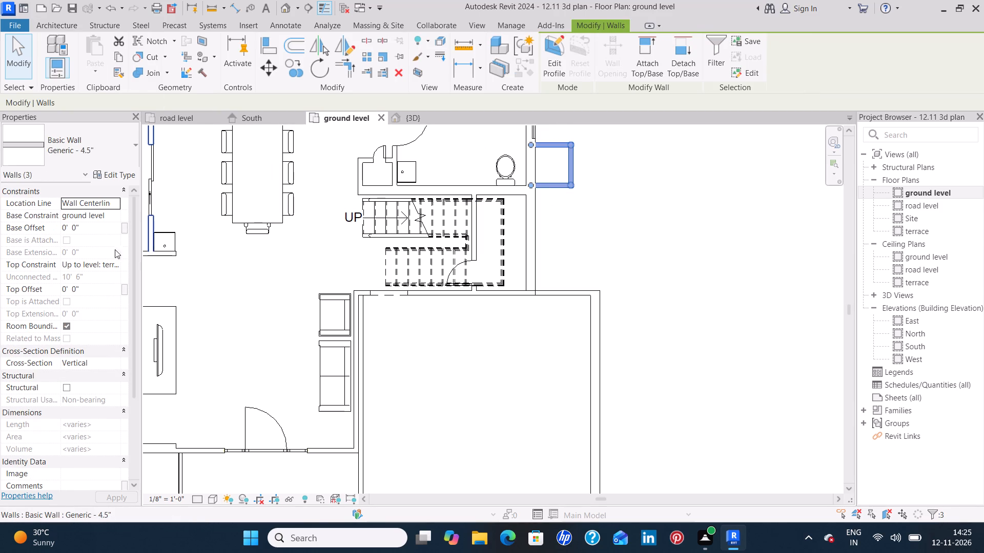
{"action": "left_click", "coordinate": [116, 215]}
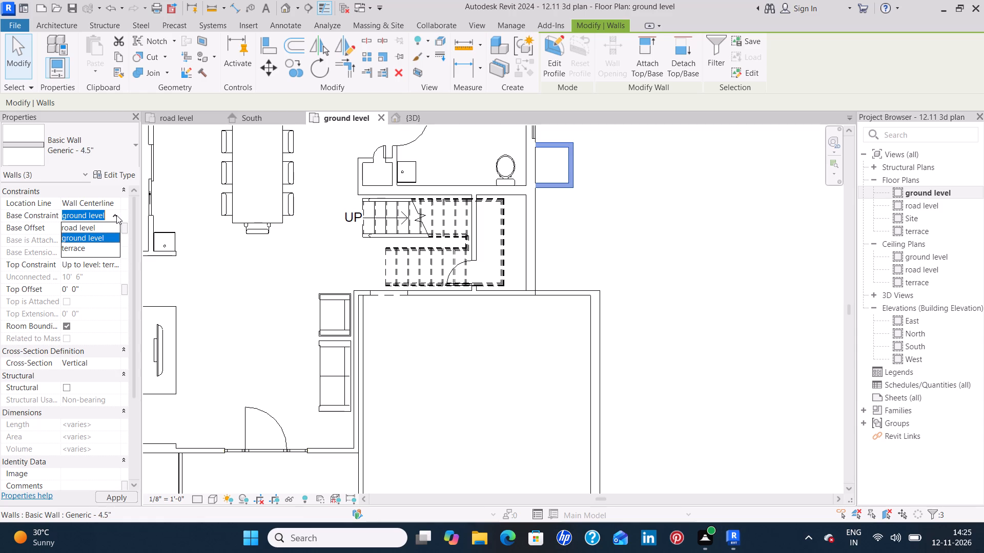
{"action": "left_click", "coordinate": [108, 229]}
{"action": "left_click", "coordinate": [300, 264]}
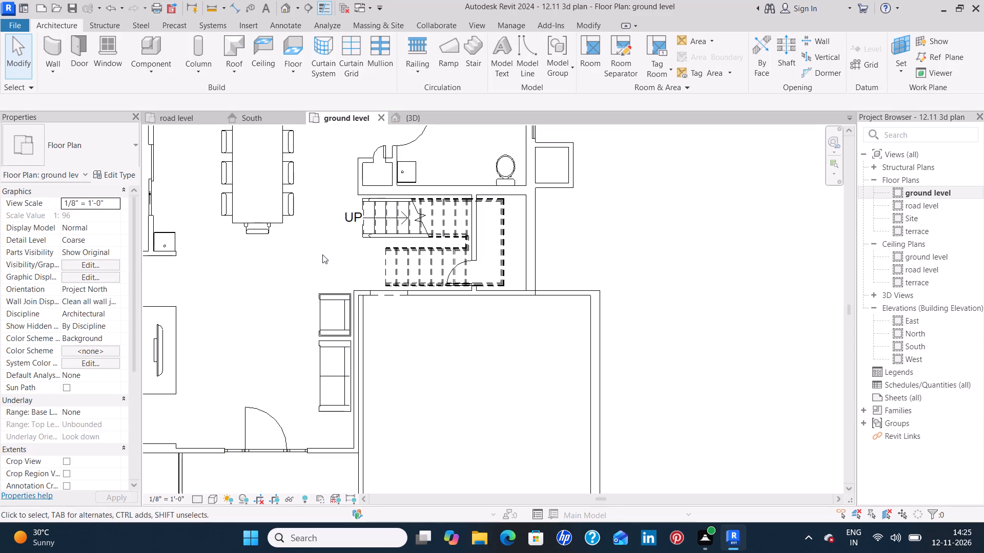
Open the boundary sketch of the Generic - 6" 3 terrace floor for editing in the ground level plan.
{"action": "left_click", "coordinate": [425, 116]}
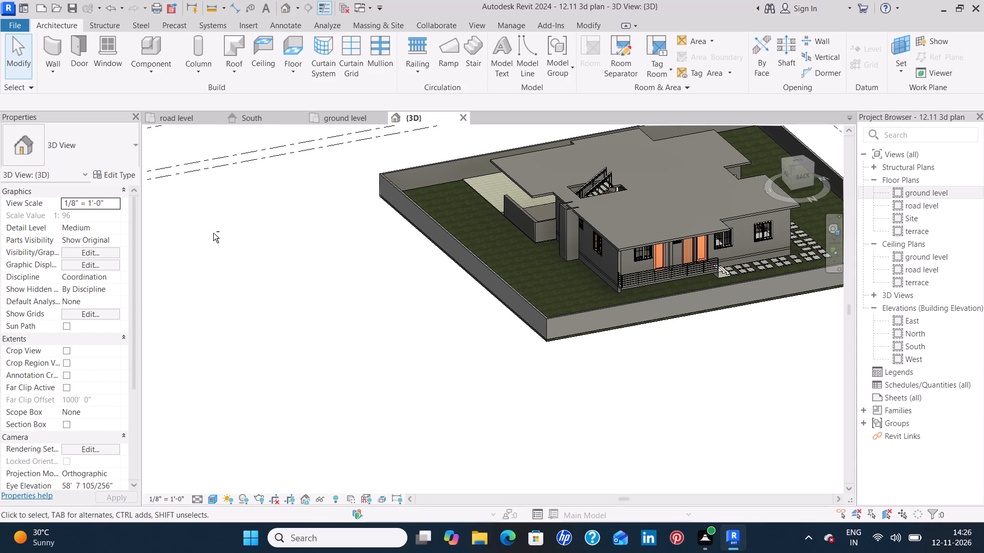
{"action": "middle_click_drag", "start_coordinate": [213, 233], "coordinate": [402, 311], "text": "shift"}
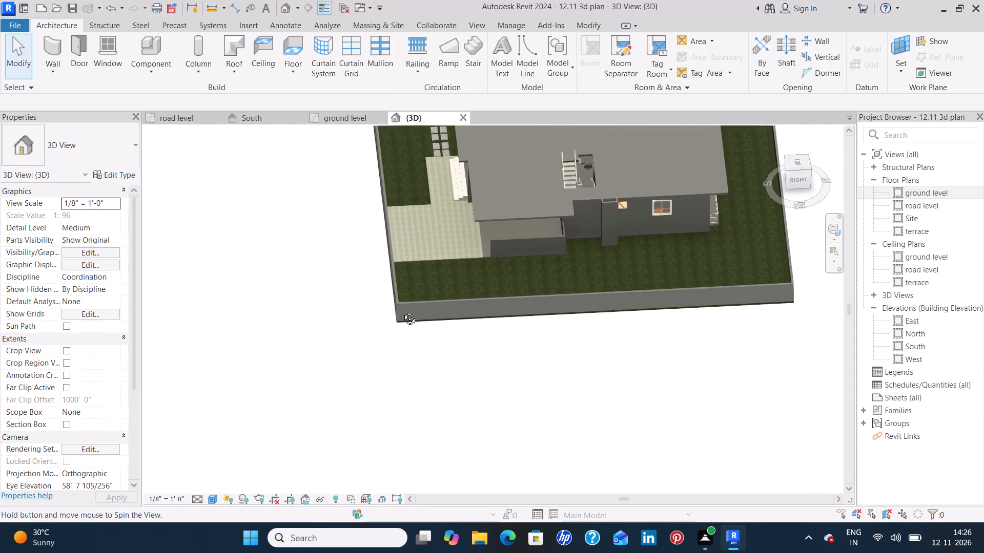
{"action": "middle_click_drag", "start_coordinate": [402, 311], "coordinate": [542, 339], "text": "shift"}
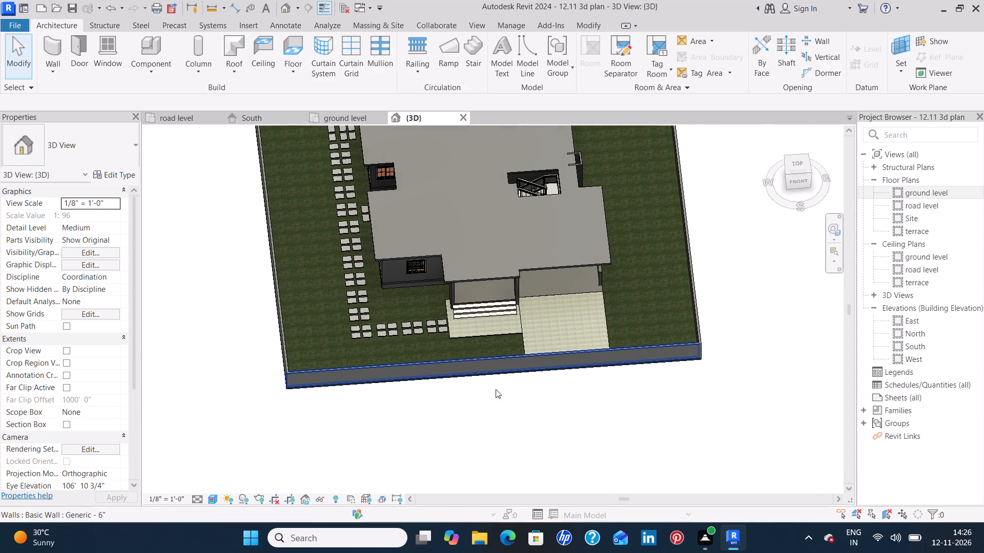
{"action": "middle_click_drag", "start_coordinate": [533, 379], "coordinate": [524, 335], "text": "shift"}
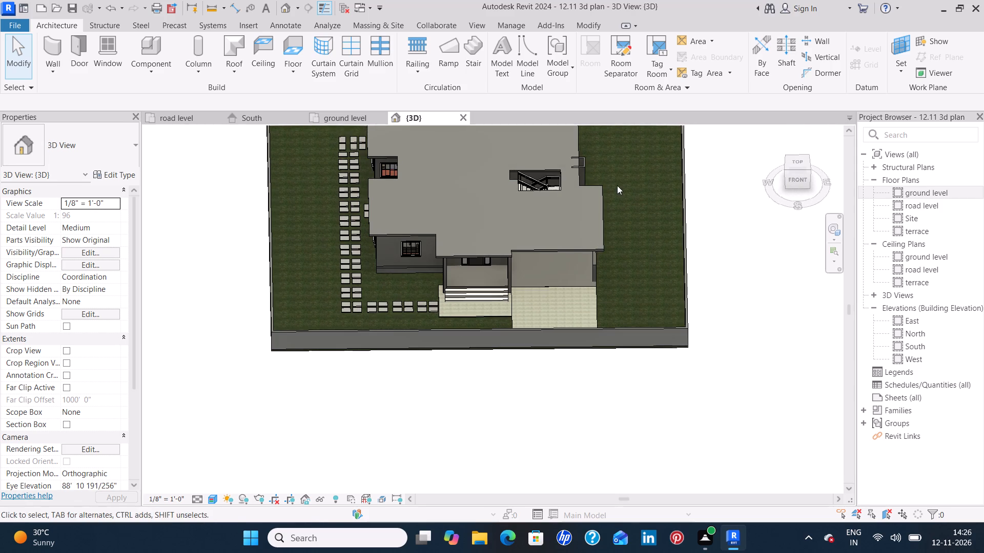
{"action": "middle_click_drag", "start_coordinate": [616, 200], "coordinate": [580, 314]}
{"action": "middle_click_drag", "start_coordinate": [577, 276], "coordinate": [567, 321], "text": "shift"}
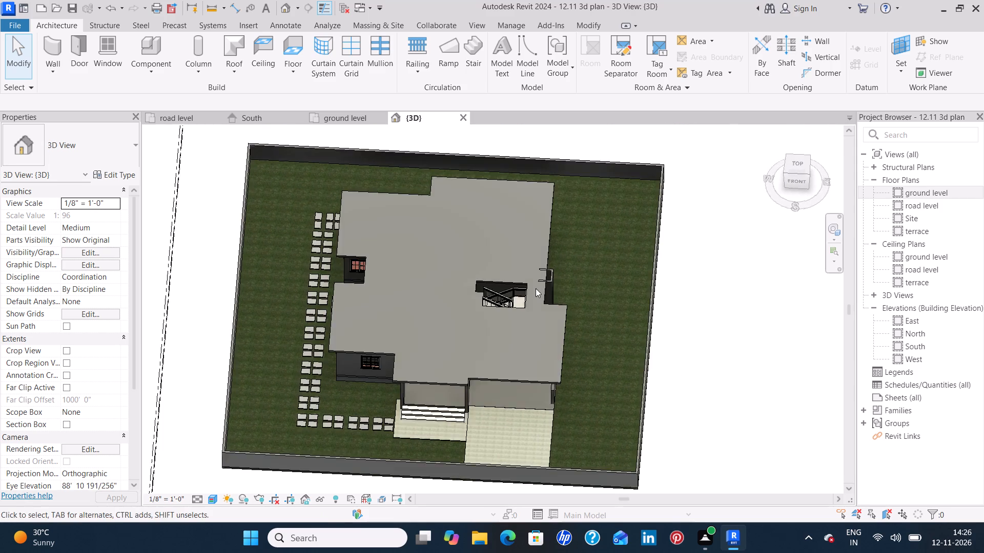
{"action": "scroll", "coordinate": [536, 287], "scroll_direction": "up", "scroll_amount": 9}
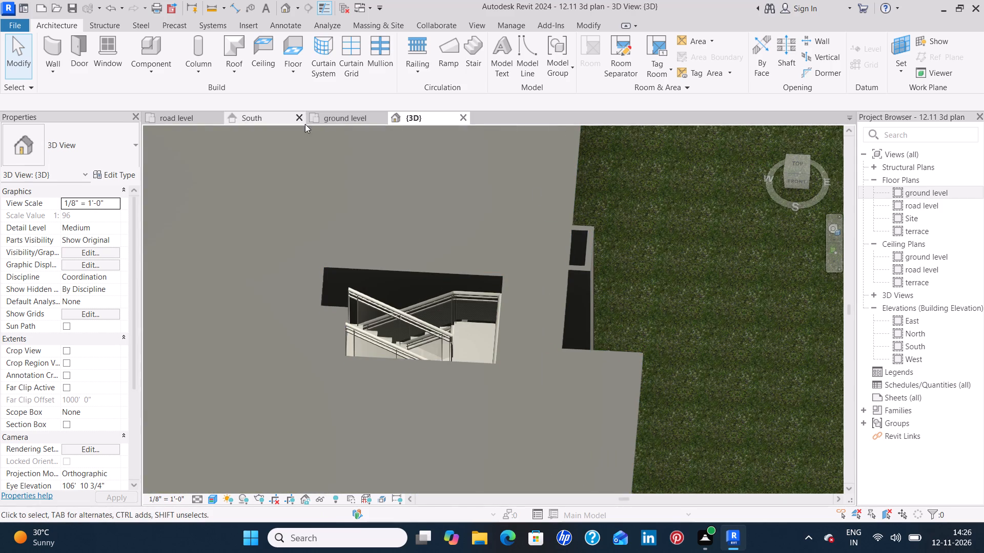
{"action": "left_click", "coordinate": [581, 162]}
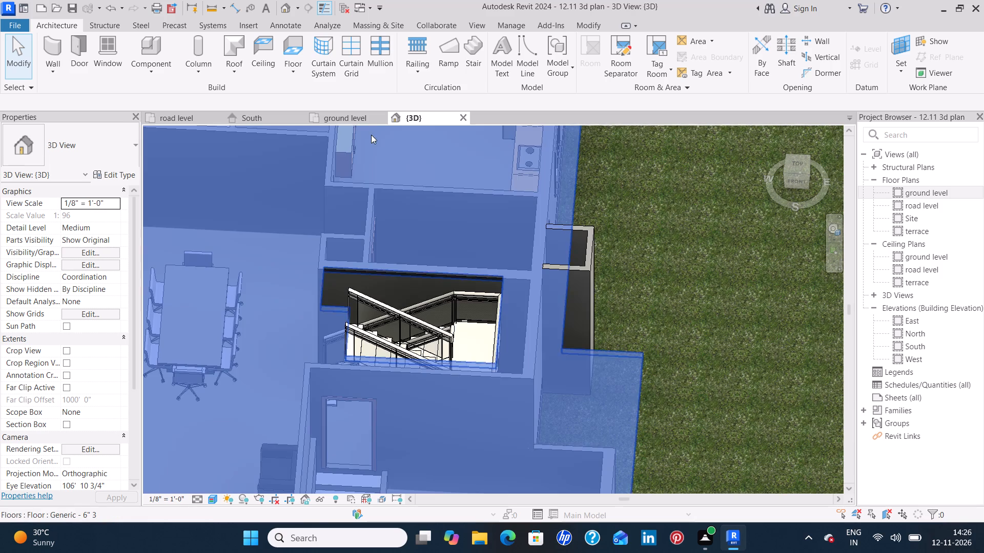
{"action": "left_click", "coordinate": [349, 116]}
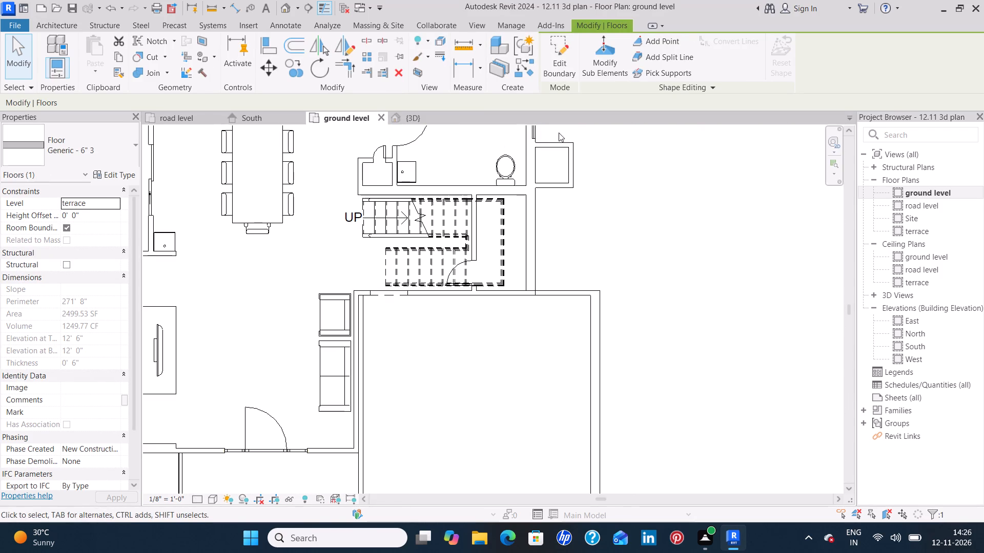
{"action": "left_click", "coordinate": [554, 55]}
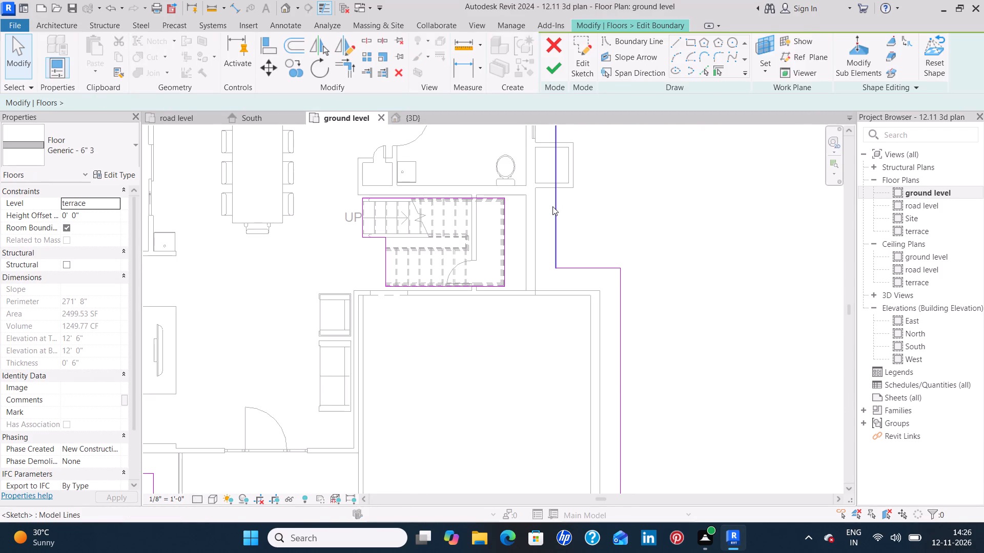
Shorten the terrace floor's east boundary line so that it ends at the outer north face of the small shaft.
{"action": "scroll", "coordinate": [552, 206], "scroll_direction": "up", "scroll_amount": 3}
{"action": "middle_click_drag", "start_coordinate": [552, 207], "coordinate": [537, 309]}
{"action": "middle_click", "coordinate": [537, 309]}
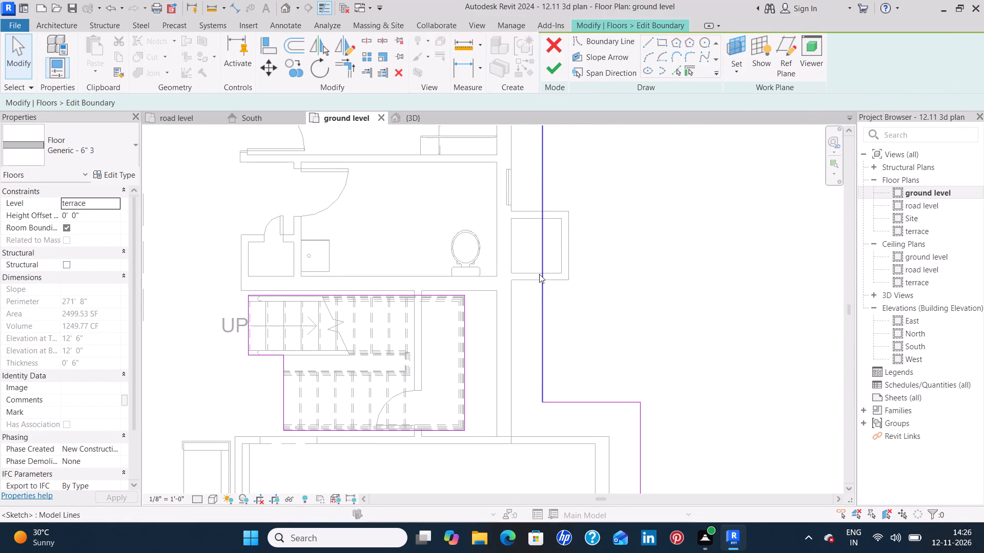
{"action": "left_click", "coordinate": [544, 258]}
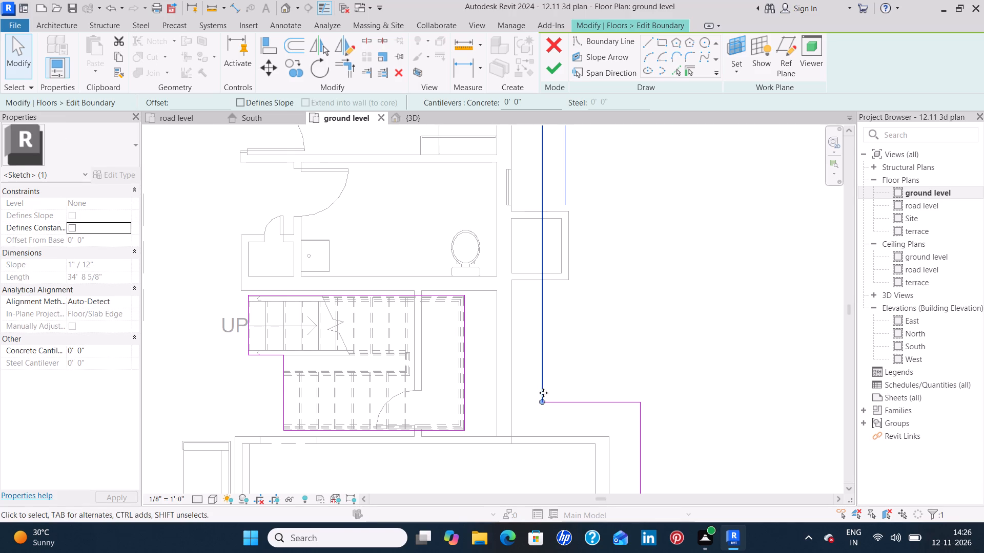
{"action": "left_click_drag", "start_coordinate": [542, 400], "coordinate": [543, 204]}
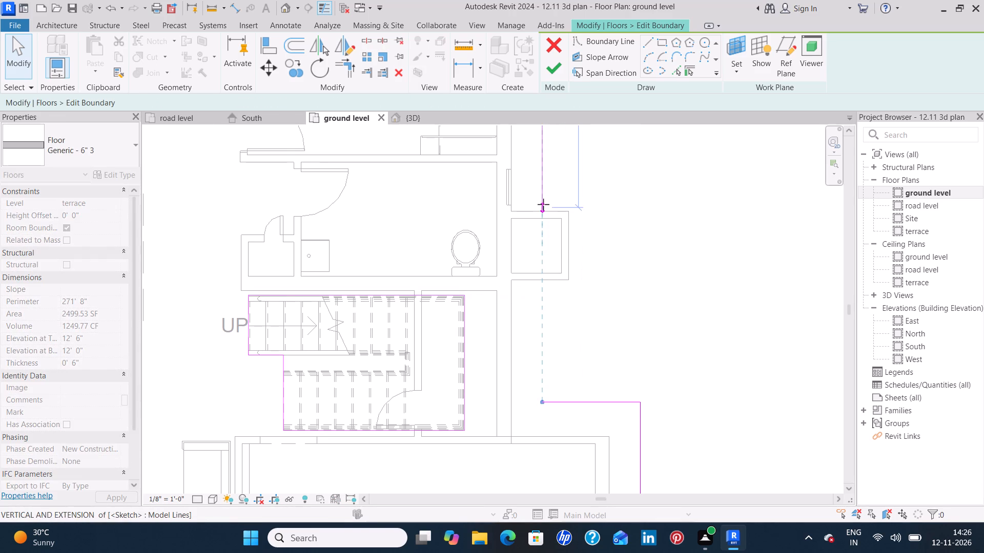
{"action": "left_click_drag", "start_coordinate": [543, 204], "coordinate": [543, 210]}
{"action": "left_click", "coordinate": [649, 193]}
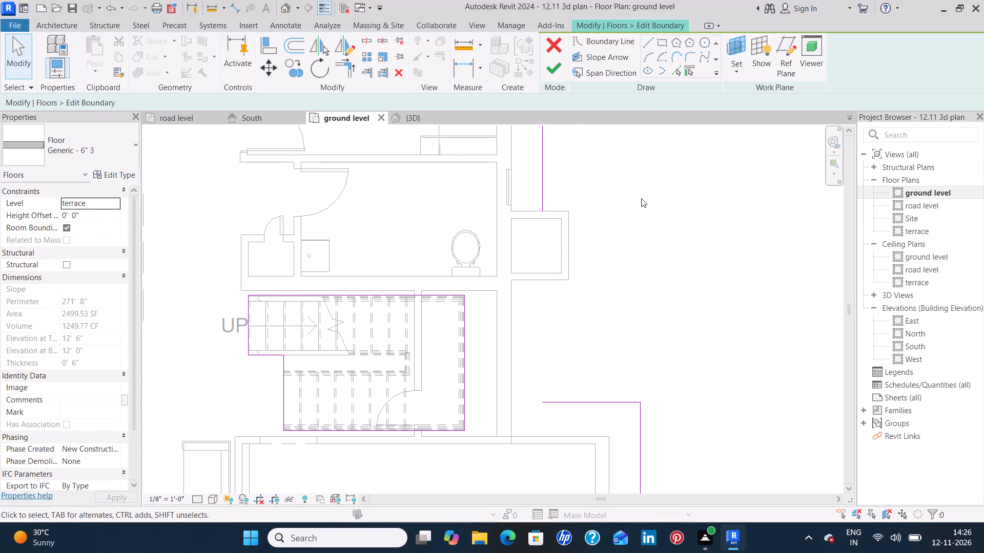
Draw boundary lines notching the floor around the shaft, 1' 7 1/2" deep and 3' 7 1/2" long, and close the loop at the corner further south.
{"action": "left_click", "coordinate": [620, 45]}
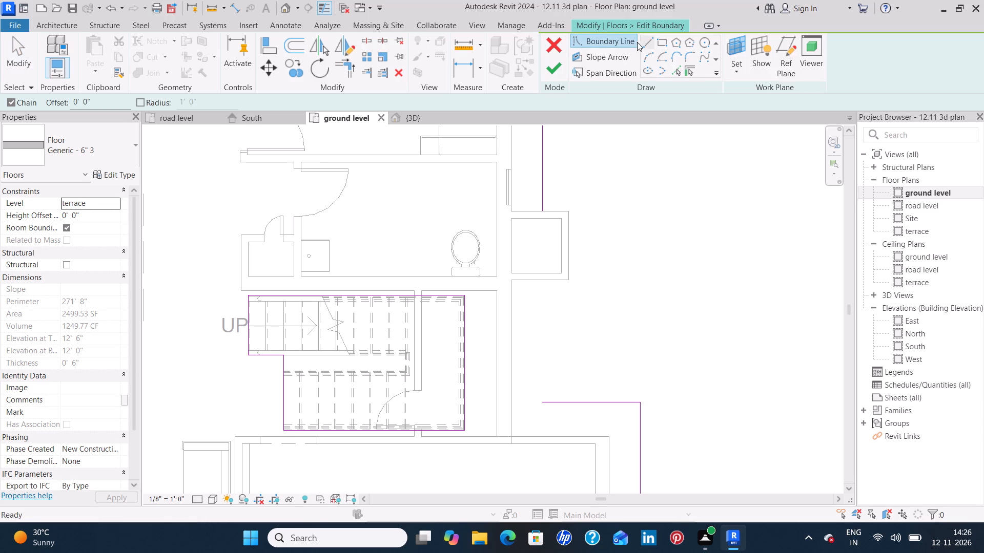
{"action": "left_click", "coordinate": [642, 42]}
{"action": "left_click", "coordinate": [541, 210]}
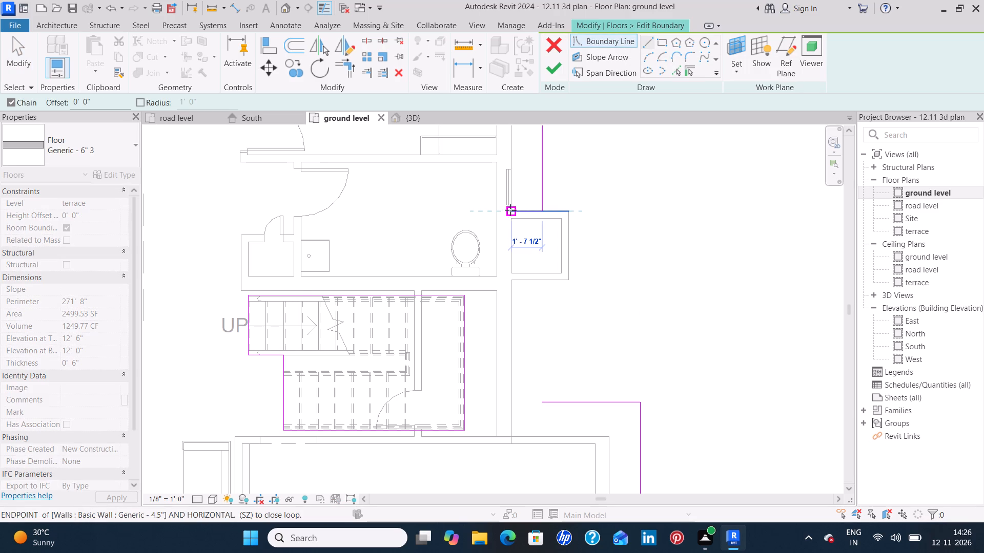
{"action": "left_click", "coordinate": [511, 212]}
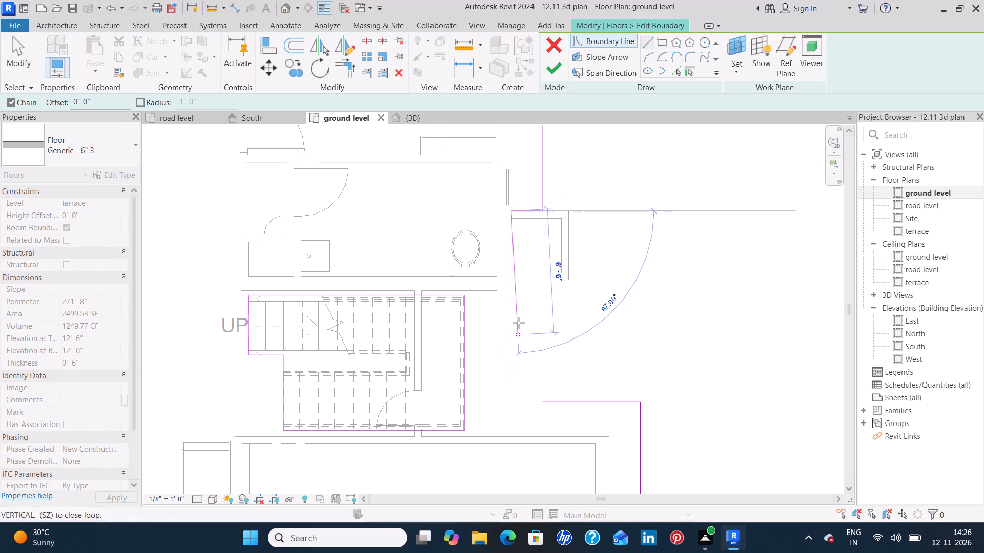
{"action": "left_click", "coordinate": [512, 281]}
{"action": "left_click", "coordinate": [548, 283]}
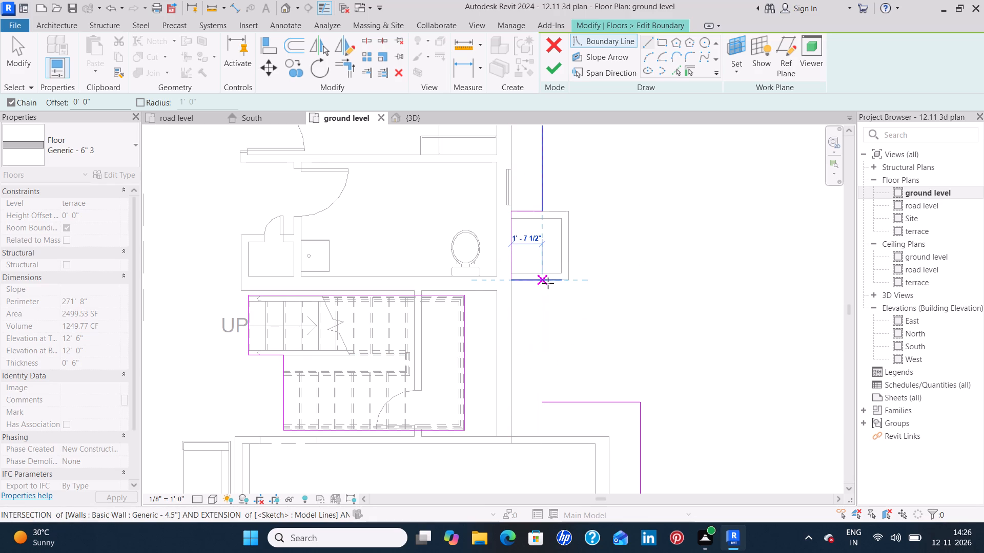
{"action": "left_click", "coordinate": [544, 403]}
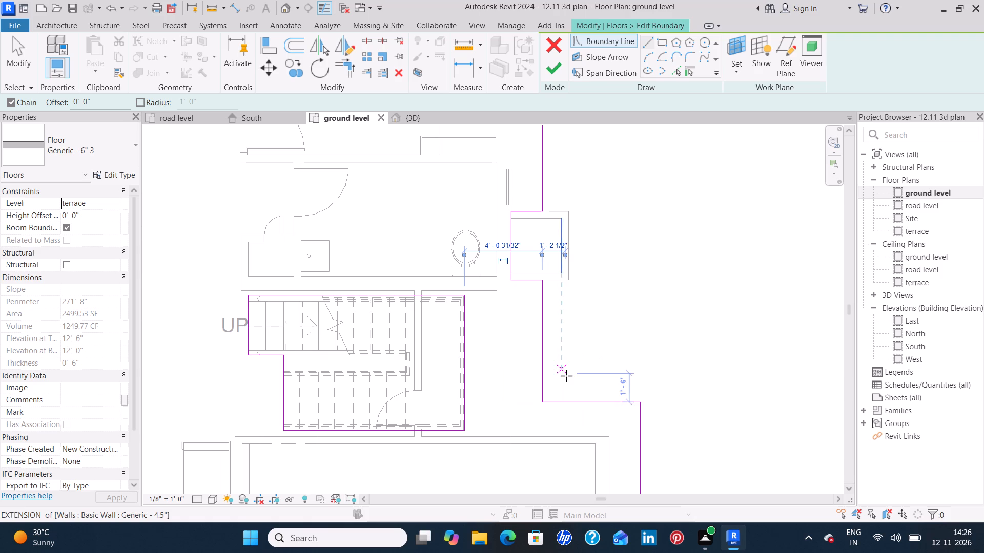
Finish the terrace floor sketch and attach the walls that reach its level to its bottom.
{"action": "left_click", "coordinate": [548, 67]}
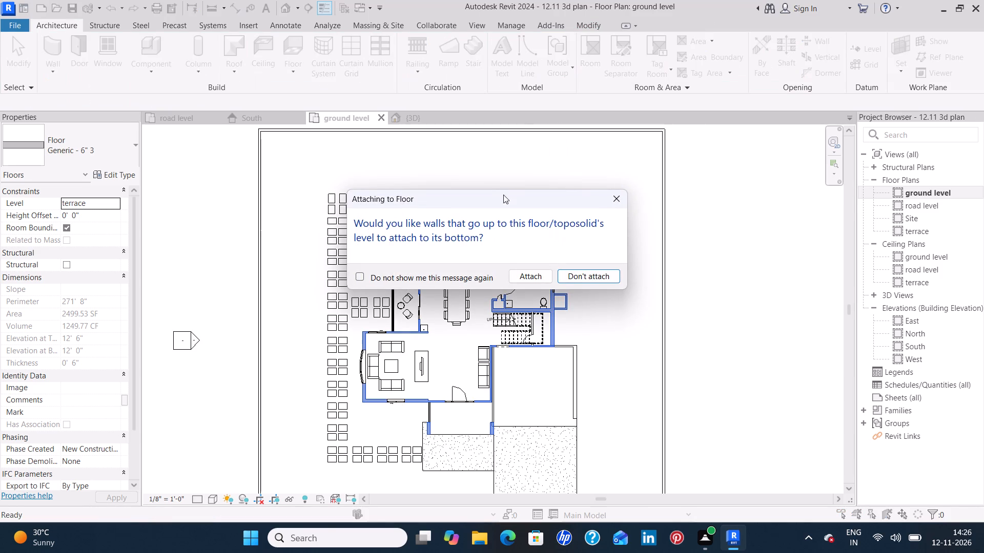
{"action": "left_click", "coordinate": [526, 275]}
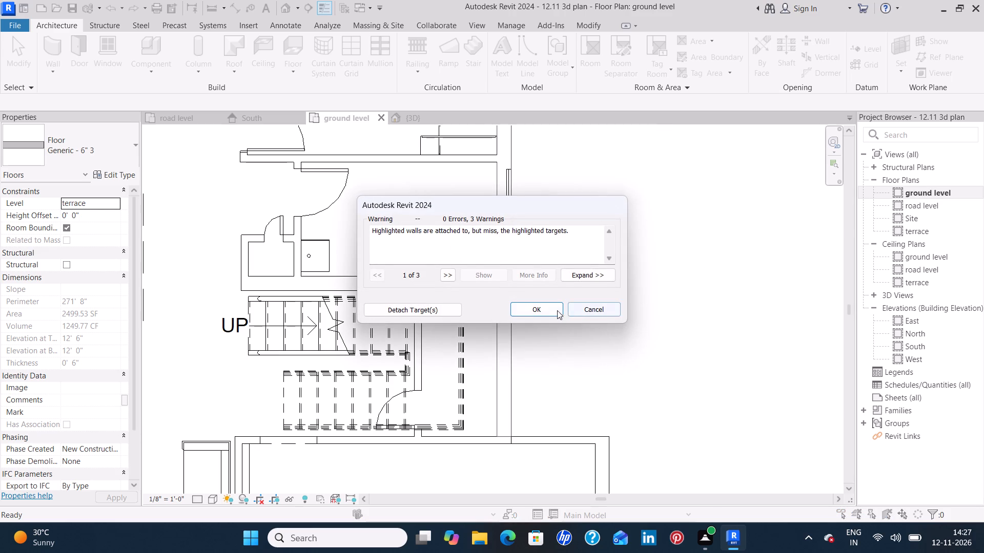
{"action": "left_click", "coordinate": [545, 306]}
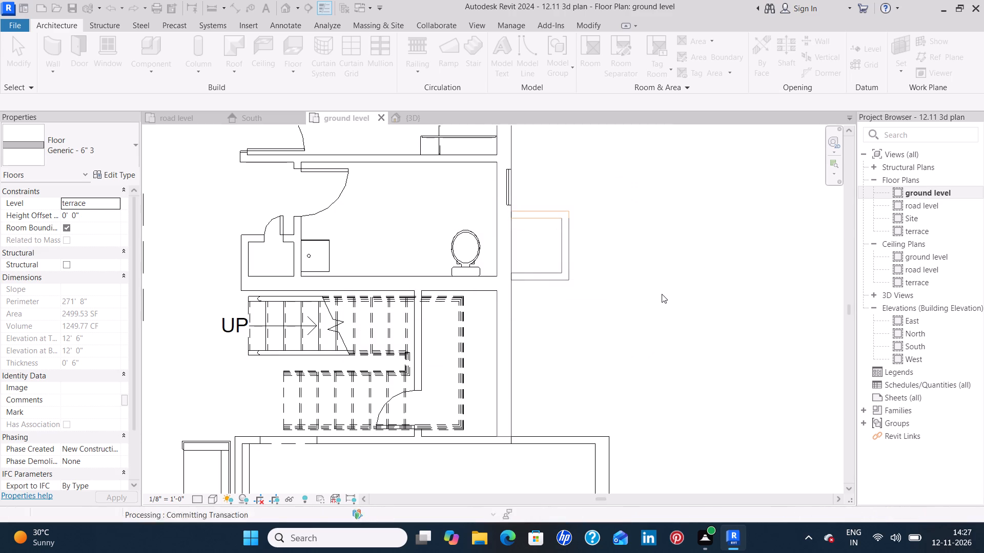
{"action": "left_click", "coordinate": [662, 293]}
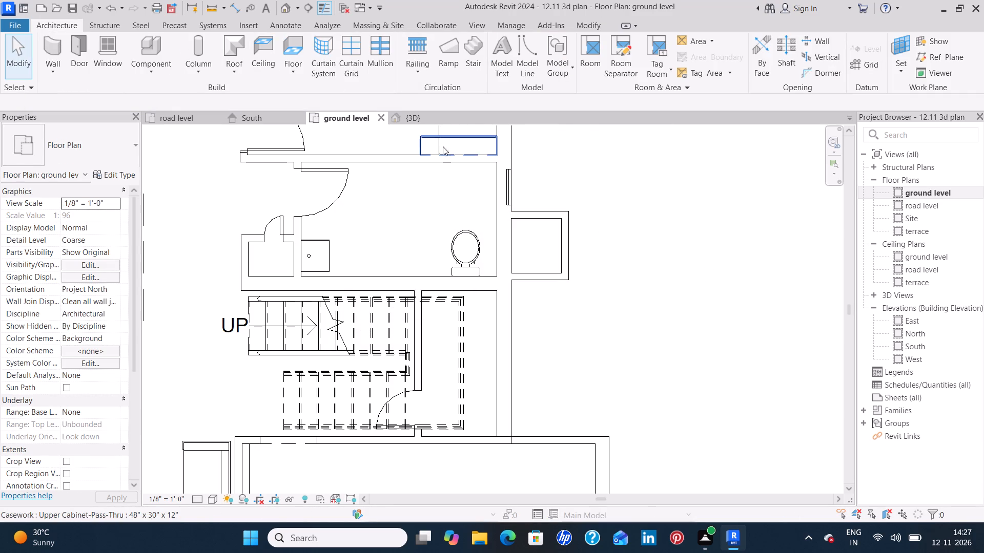
Examine the shaft and the notched terrace floor edge in the 3D view, from above and from the east side.
{"action": "left_click", "coordinate": [440, 121]}
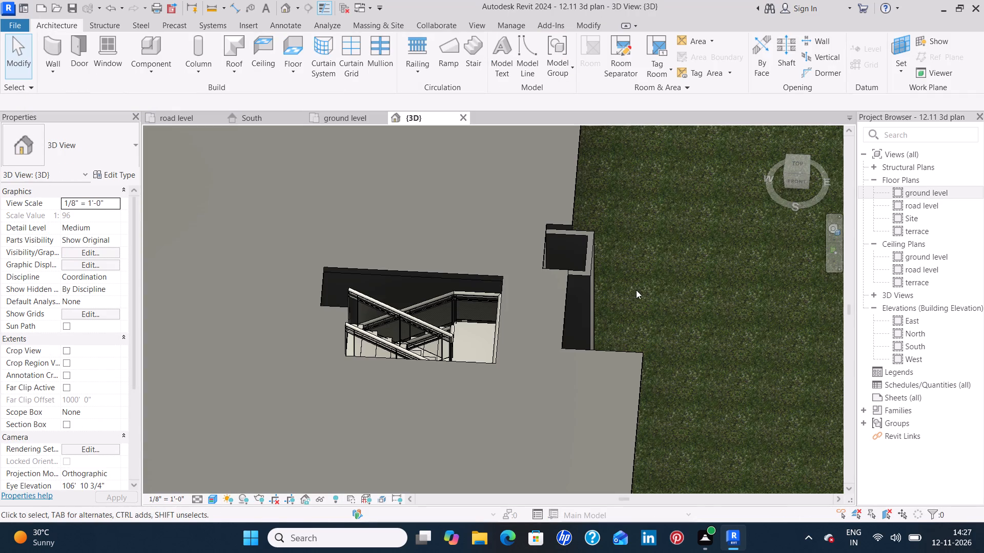
{"action": "scroll", "coordinate": [658, 273], "scroll_direction": "down", "scroll_amount": 1}
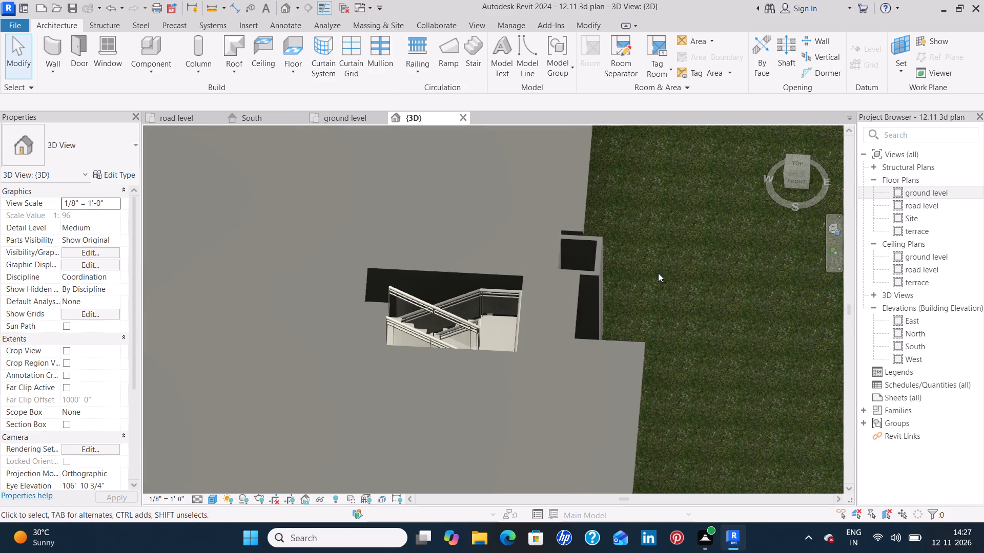
{"action": "middle_click_drag", "start_coordinate": [658, 273], "coordinate": [558, 310], "text": "shift"}
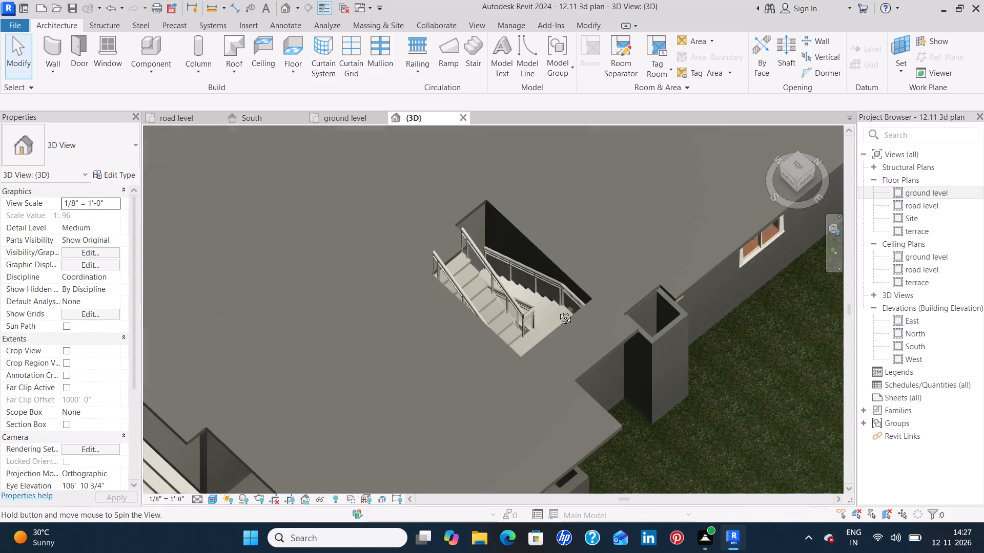
{"action": "middle_click_drag", "start_coordinate": [558, 310], "coordinate": [484, 311], "text": "shift"}
{"action": "middle_click_drag", "start_coordinate": [776, 374], "coordinate": [771, 357], "text": "shift"}
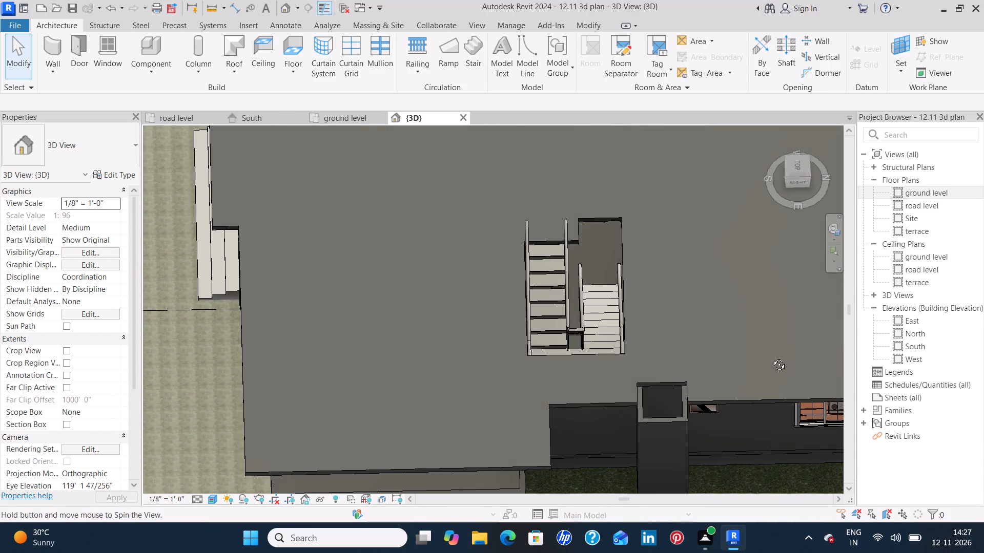
{"action": "middle_click_drag", "start_coordinate": [771, 357], "coordinate": [746, 273], "text": "shift"}
{"action": "middle_click_drag", "start_coordinate": [725, 378], "coordinate": [724, 287], "text": "shift"}
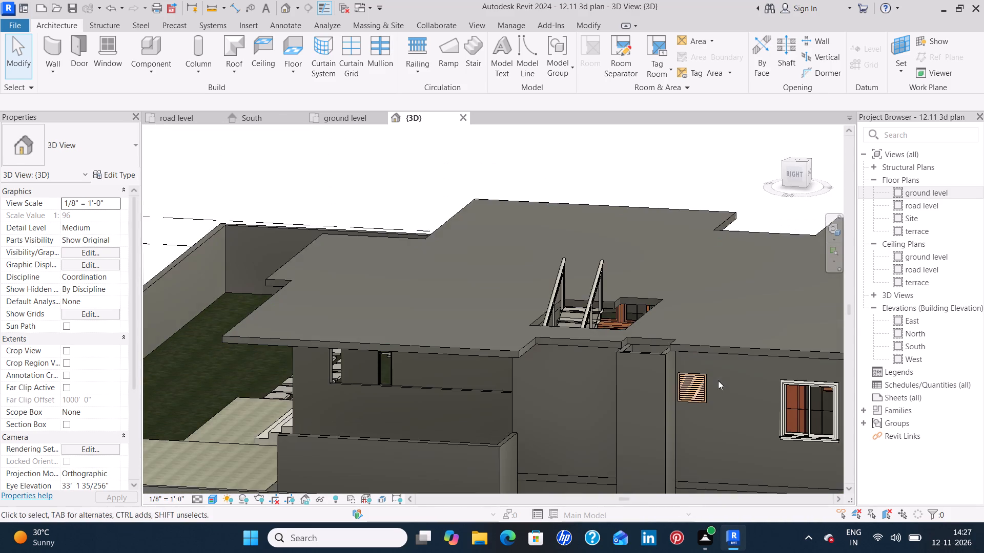
{"action": "middle_click_drag", "start_coordinate": [718, 380], "coordinate": [722, 311], "text": "shift"}
{"action": "middle_click_drag", "start_coordinate": [722, 311], "coordinate": [736, 403]}
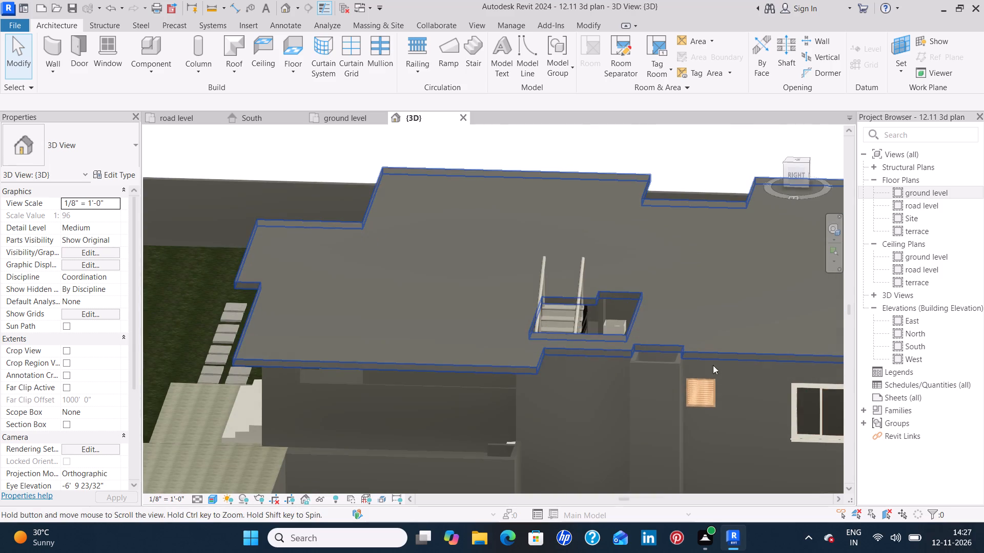
Reopen the terrace floor's boundary in the ground level plan and move the notch's north line to the shaft's inner north face.
{"action": "middle_click_drag", "start_coordinate": [706, 343], "coordinate": [714, 368], "text": "shift"}
{"action": "left_click", "coordinate": [710, 357]}
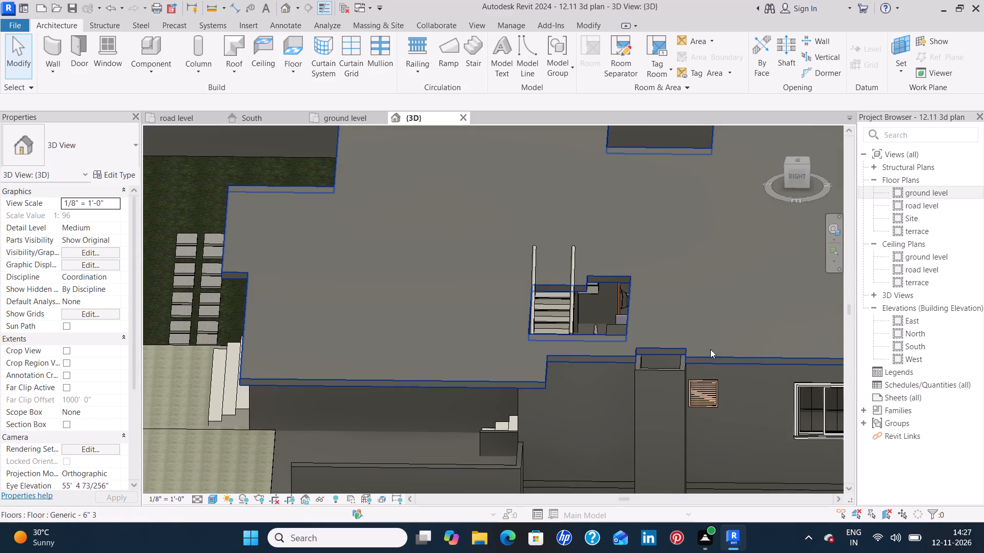
{"action": "left_click", "coordinate": [345, 122]}
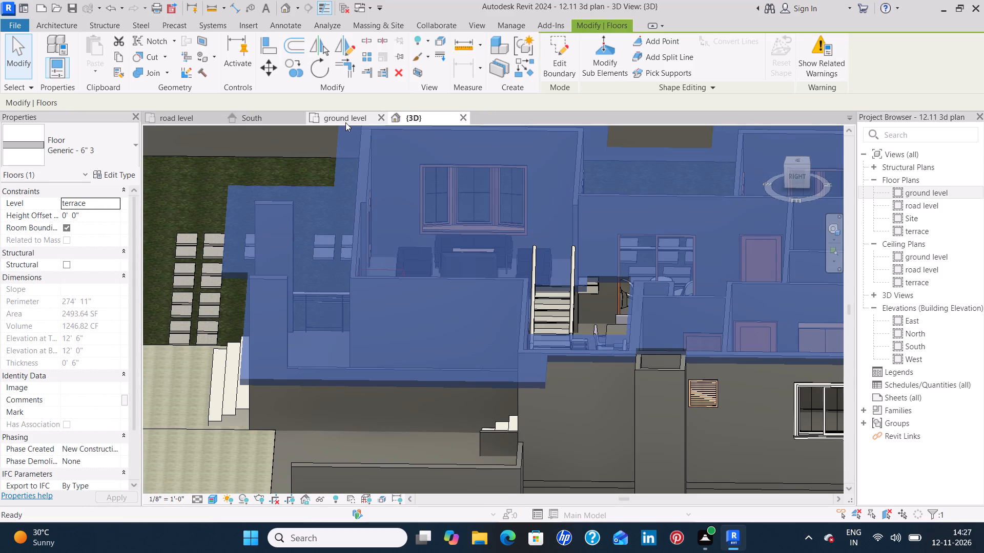
{"action": "left_click", "coordinate": [549, 65]}
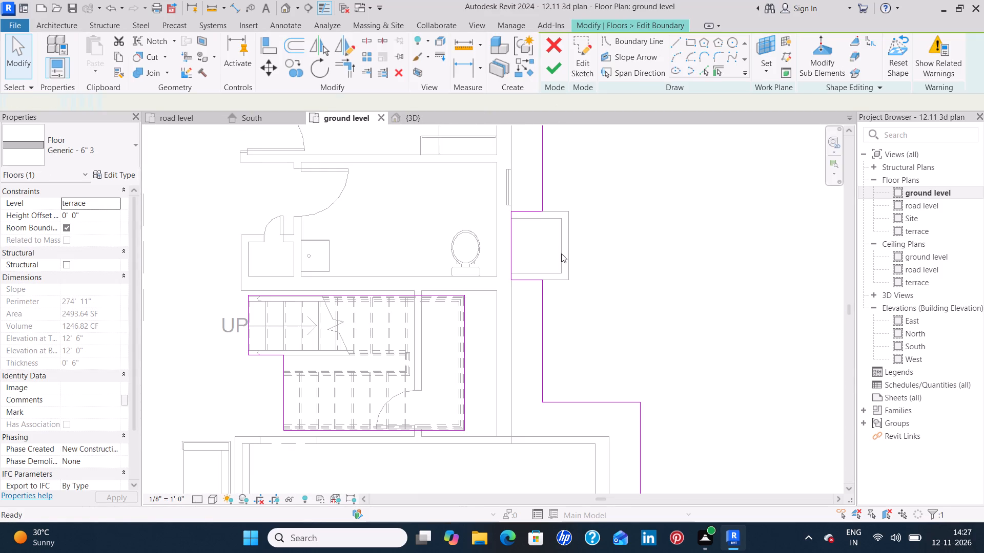
{"action": "scroll", "coordinate": [528, 224], "scroll_direction": "up", "scroll_amount": 3}
{"action": "left_click", "coordinate": [526, 204]}
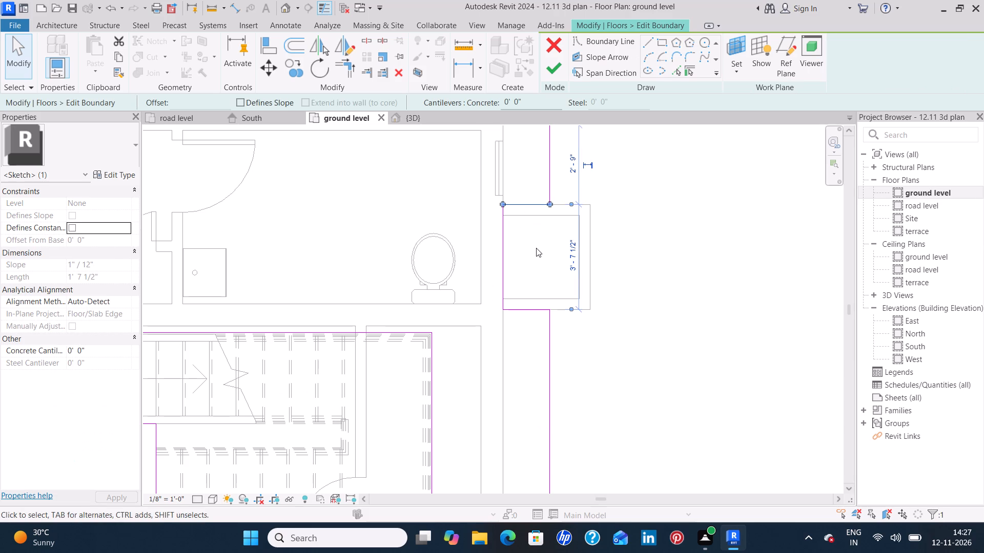
{"action": "key", "text": "Down"}
{"action": "key", "text": "Down"}
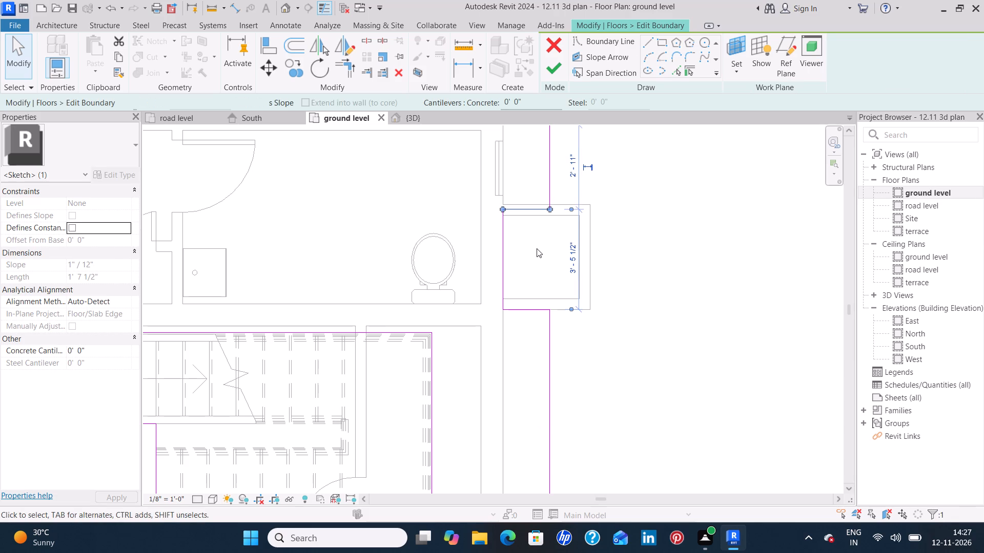
{"action": "key", "text": "Down"}
{"action": "key", "text": "Down"}
{"action": "key", "text": "Down"}
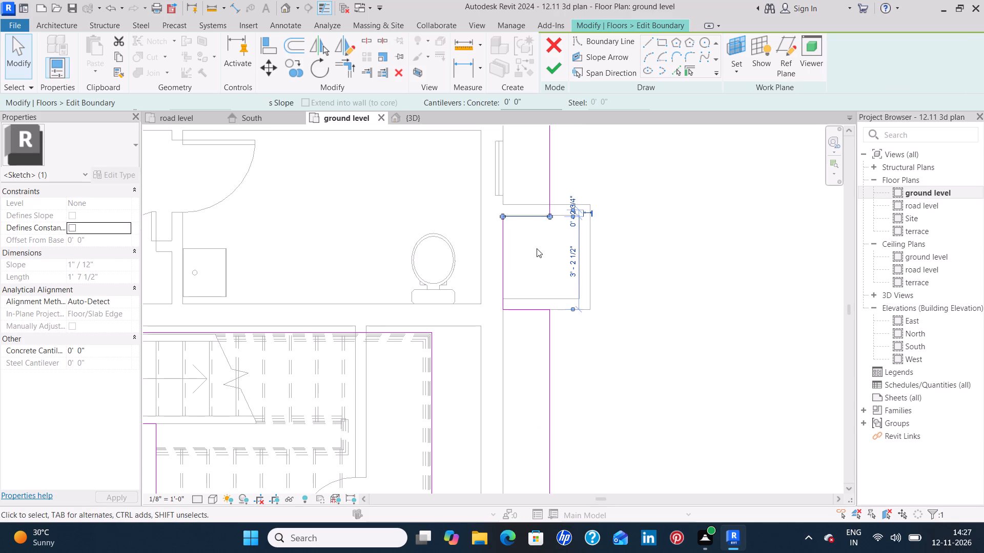
{"action": "scroll", "coordinate": [529, 200], "scroll_direction": "up", "scroll_amount": 5}
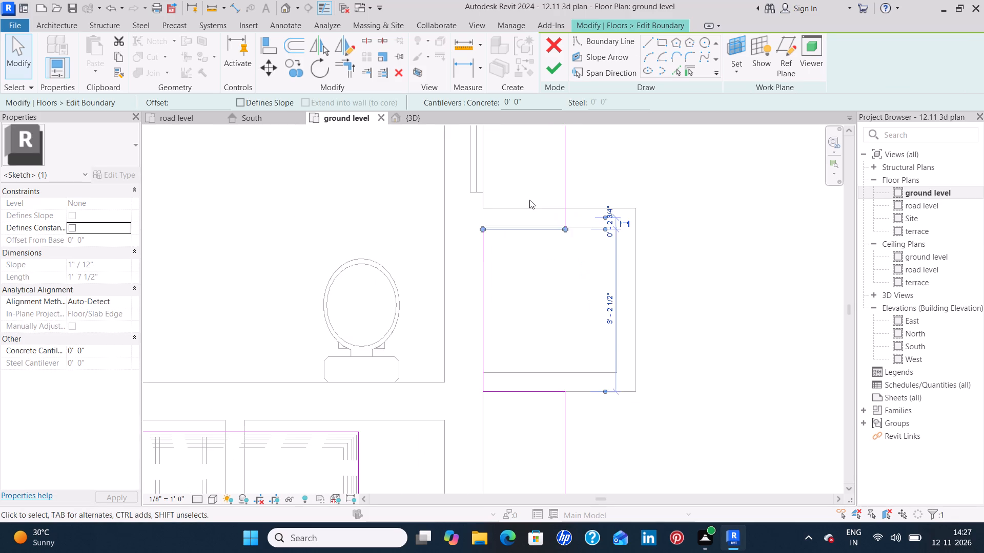
{"action": "scroll", "coordinate": [529, 200], "scroll_direction": "up", "scroll_amount": 9}
{"action": "key", "text": "Up"}
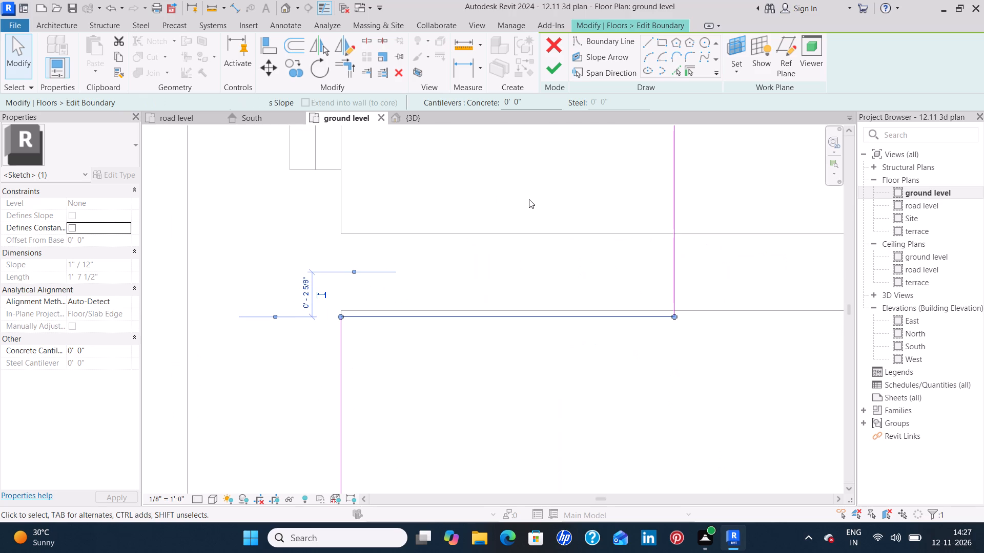
{"action": "key", "text": "Up"}
{"action": "key", "text": "Up"}
{"action": "key", "text": "Up"}
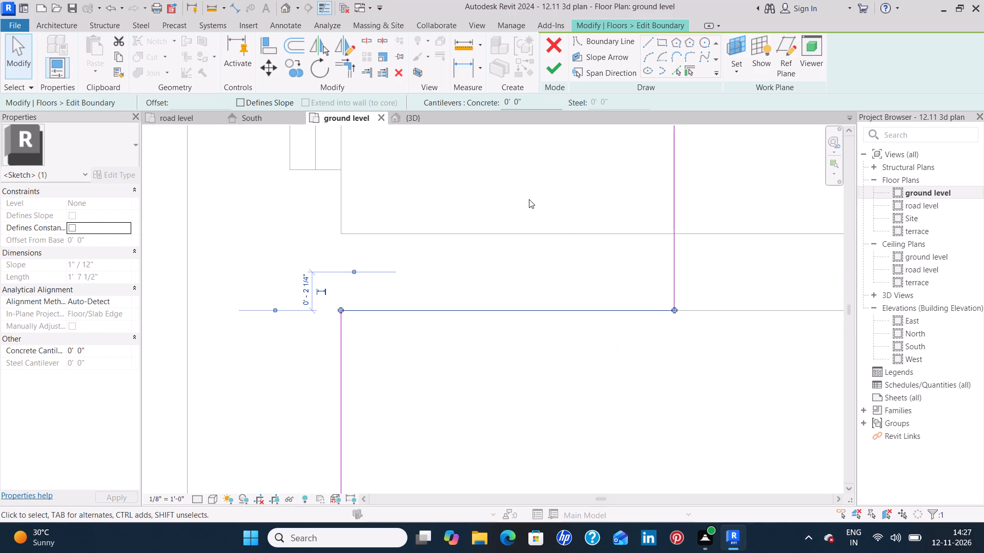
{"action": "left_click", "coordinate": [529, 199]}
Move the notch's south boundary line north so that it aligns with the shaft's inner south face.
{"action": "middle_click_drag", "start_coordinate": [563, 368], "coordinate": [588, 212]}
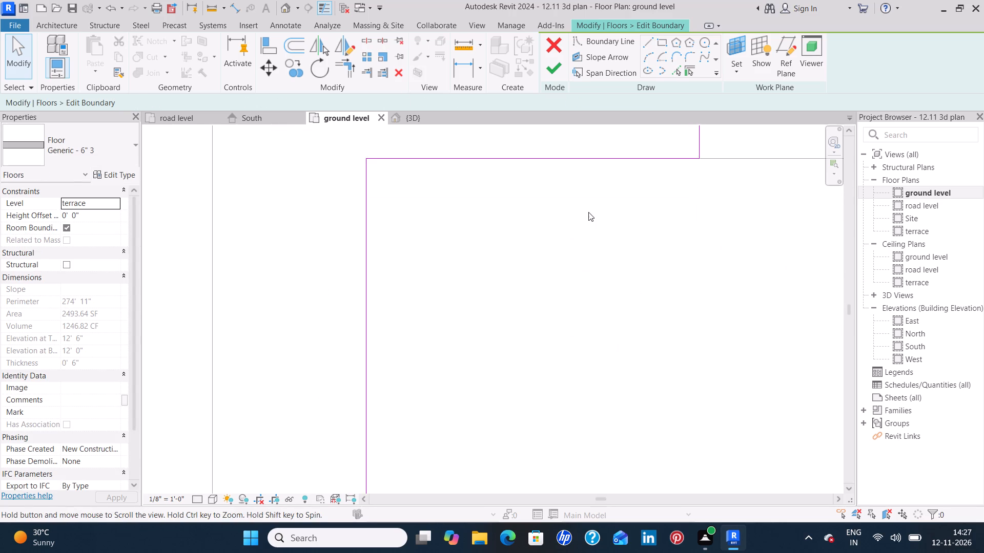
{"action": "middle_click_drag", "start_coordinate": [588, 212], "coordinate": [588, 213]}
{"action": "scroll", "coordinate": [588, 211], "scroll_direction": "down", "scroll_amount": 6}
{"action": "middle_click_drag", "start_coordinate": [573, 329], "coordinate": [566, 185]}
{"action": "middle_click_drag", "start_coordinate": [553, 346], "coordinate": [530, 261]}
{"action": "scroll", "coordinate": [530, 261], "scroll_direction": "up", "scroll_amount": 5}
{"action": "left_click", "coordinate": [541, 232]}
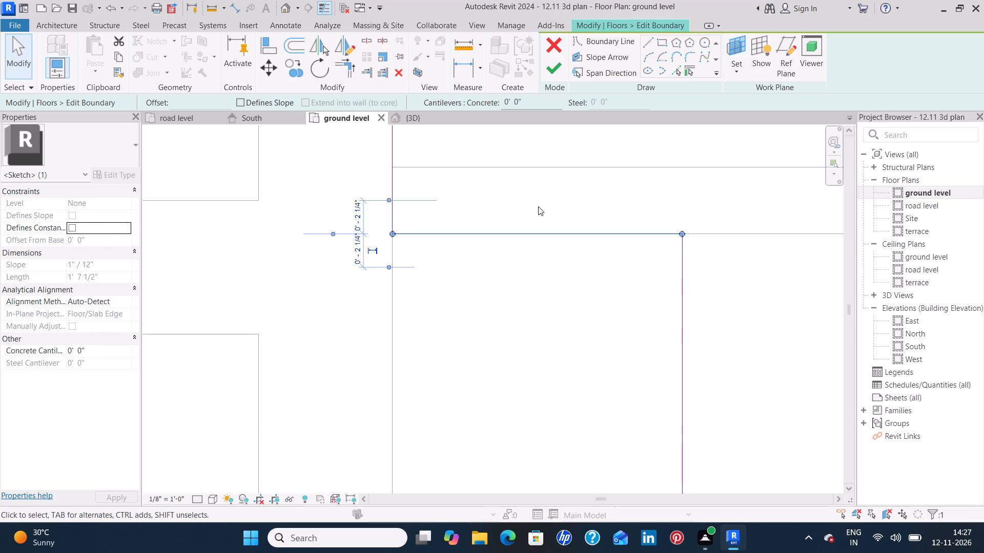
{"action": "key", "text": "Up"}
{"action": "key", "text": "Up"}
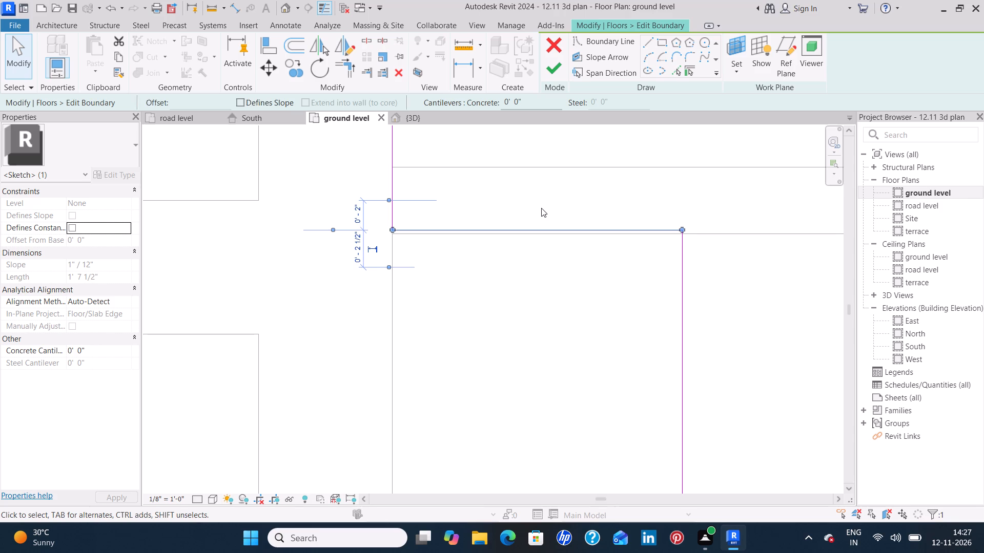
{"action": "key", "text": "Up"}
{"action": "key", "text": "Up"}
{"action": "key", "text": "Up"}
{"action": "key", "text": "Up"}
{"action": "key", "text": "Up"}
{"action": "key", "text": "Up"}
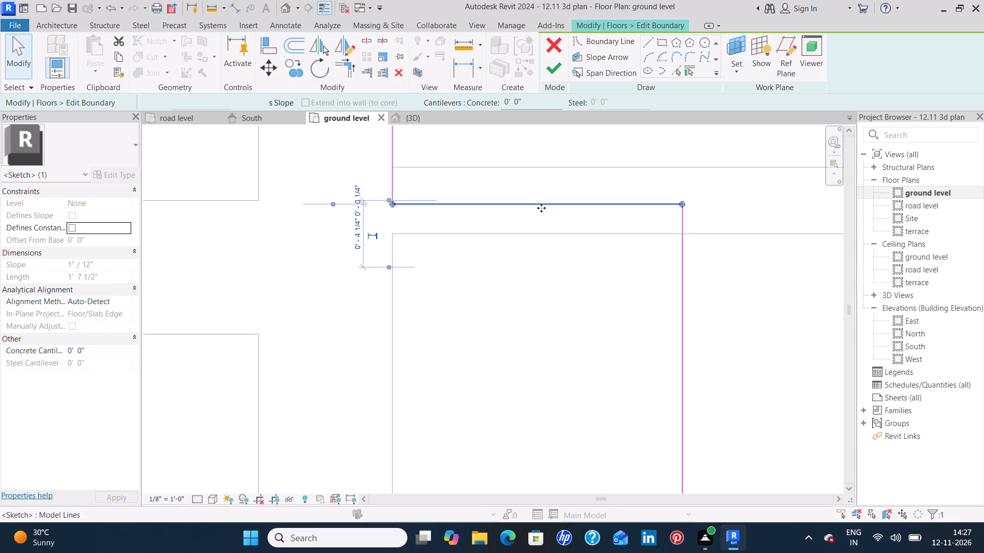
{"action": "key", "text": "Up"}
{"action": "key", "text": "Up"}
{"action": "key", "text": "Up"}
{"action": "key", "text": "Up"}
{"action": "key", "text": "Up"}
{"action": "key", "text": "Up"}
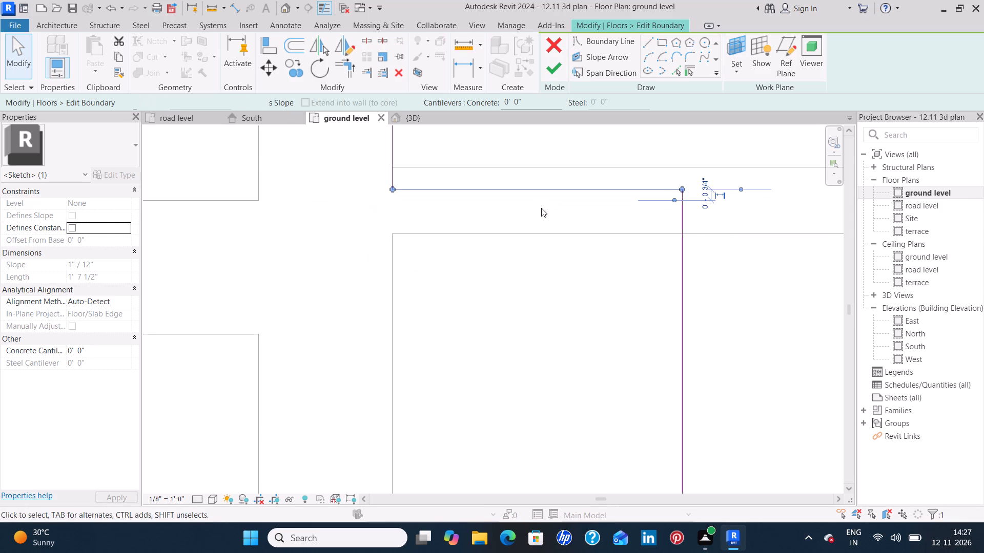
{"action": "key", "text": "Up"}
{"action": "key", "text": "Up"}
{"action": "key", "text": "Up"}
{"action": "key", "text": "Up"}
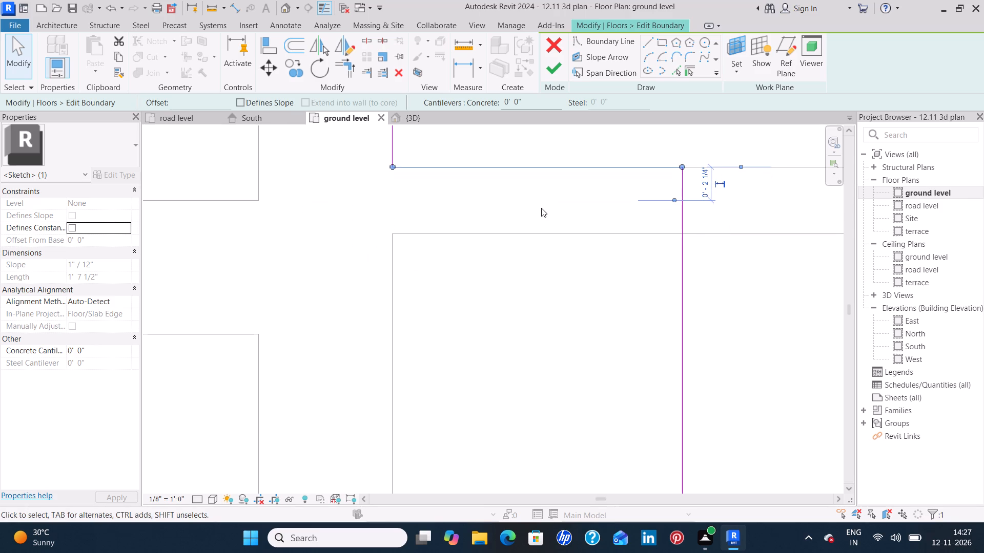
{"action": "scroll", "coordinate": [572, 184], "scroll_direction": "up", "scroll_amount": 3}
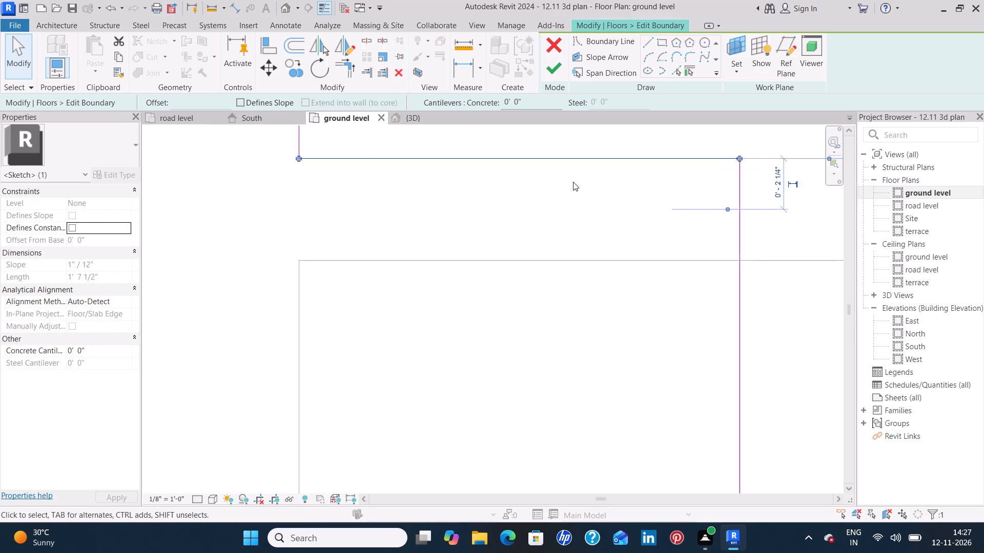
{"action": "left_click", "coordinate": [573, 182]}
{"action": "scroll", "coordinate": [573, 182], "scroll_direction": "down", "scroll_amount": 8}
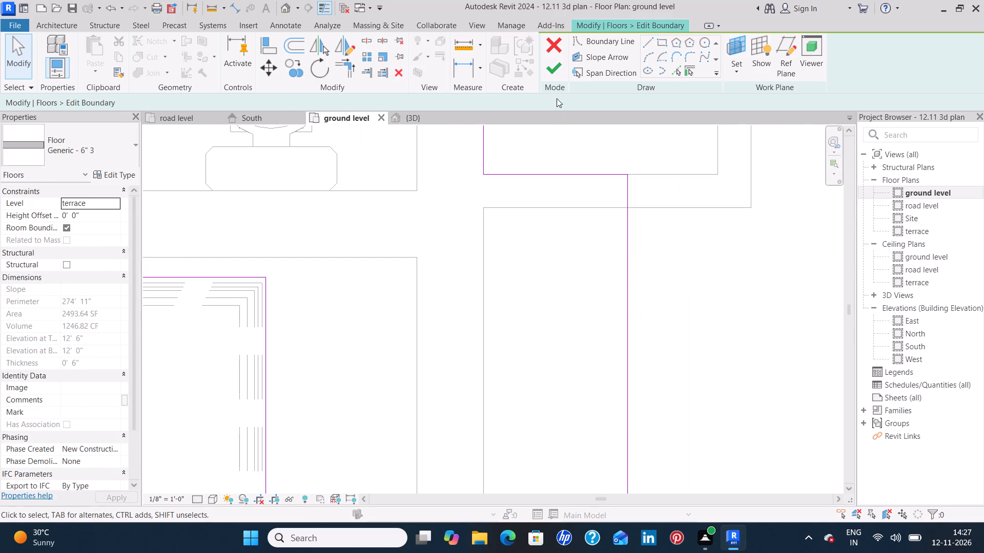
Finish the terrace floor sketch and attach the walls that reach its level to its bottom.
{"action": "left_click", "coordinate": [553, 73]}
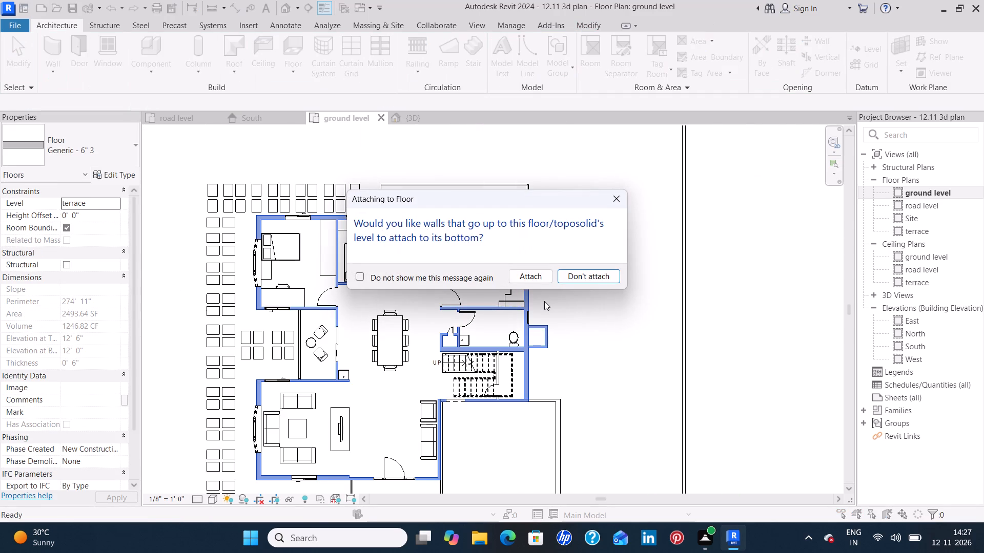
{"action": "left_click", "coordinate": [529, 275]}
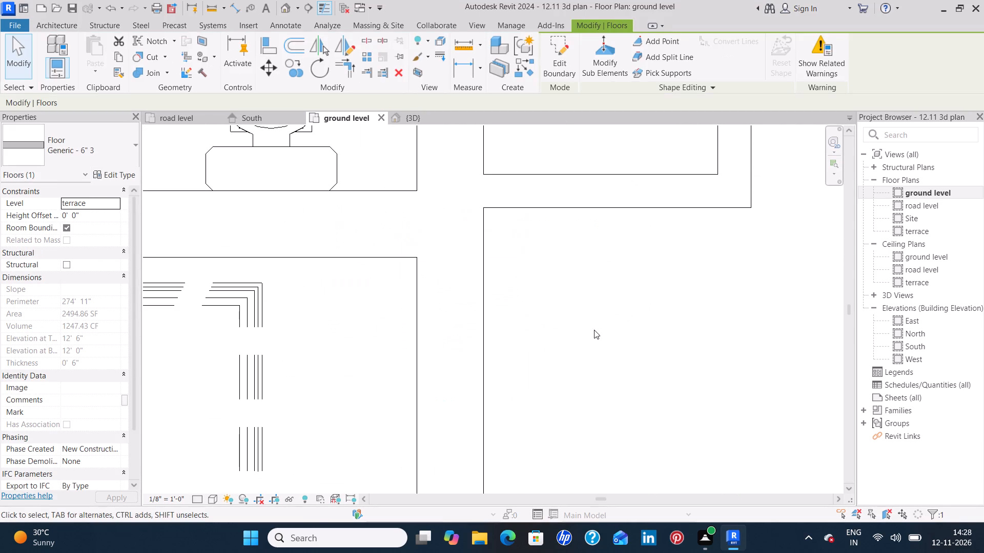
{"action": "left_click", "coordinate": [594, 330]}
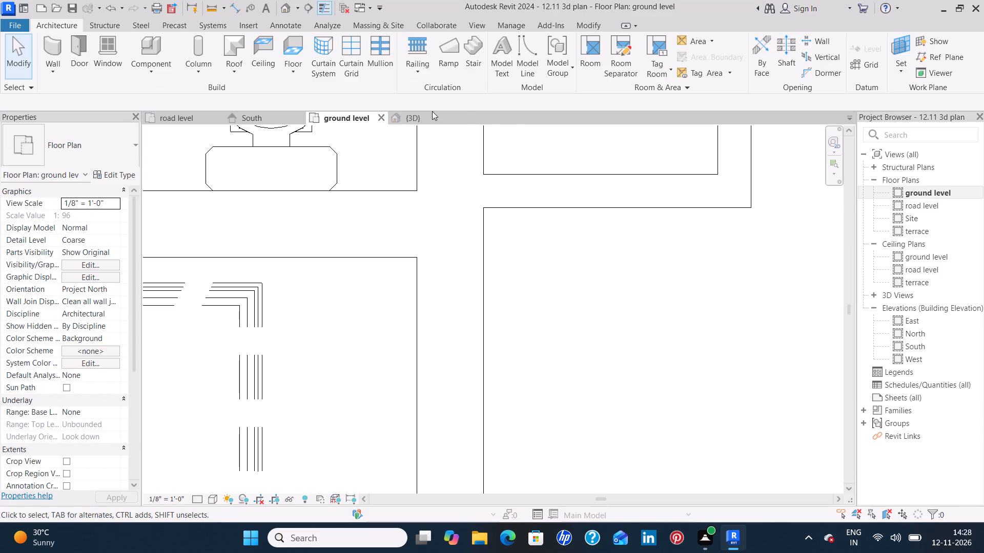
Examine the narrowed floor notch around the shaft and the whole terrace slab in the 3D view from several sides.
{"action": "left_click", "coordinate": [428, 115]}
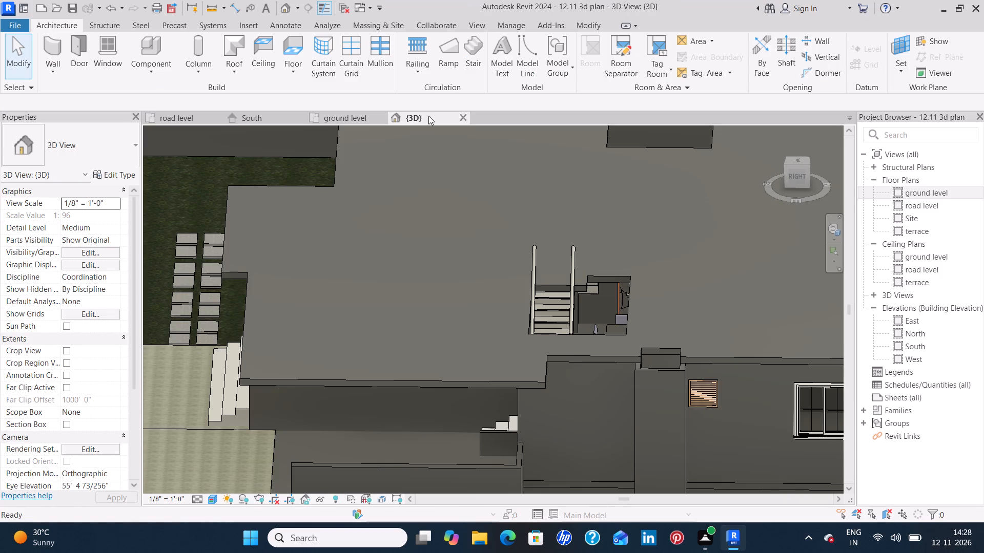
{"action": "scroll", "coordinate": [452, 203], "scroll_direction": "down", "scroll_amount": 5}
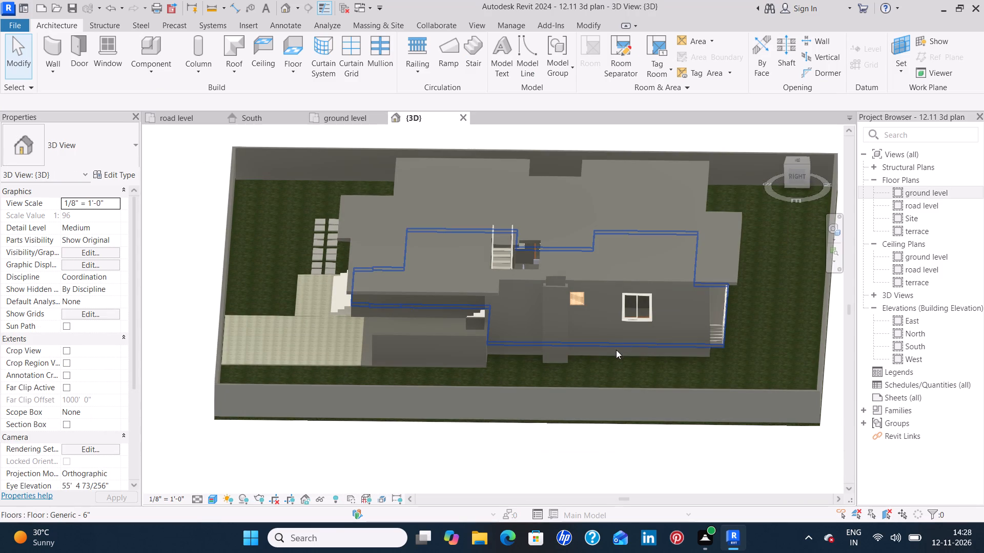
{"action": "middle_click_drag", "start_coordinate": [559, 402], "coordinate": [637, 402], "text": "shift"}
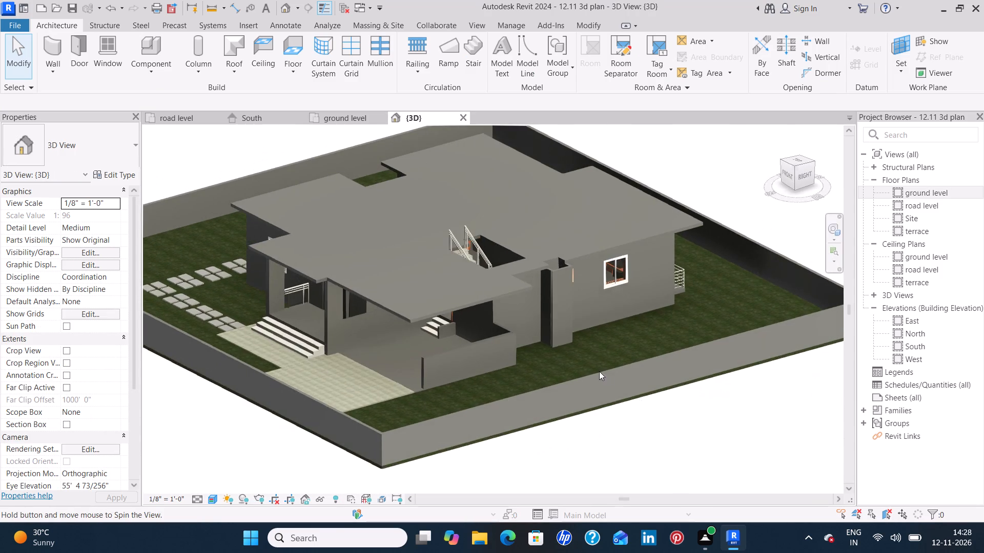
{"action": "middle_click_drag", "start_coordinate": [630, 311], "coordinate": [559, 328], "text": "shift"}
{"action": "scroll", "coordinate": [559, 289], "scroll_direction": "up", "scroll_amount": 8}
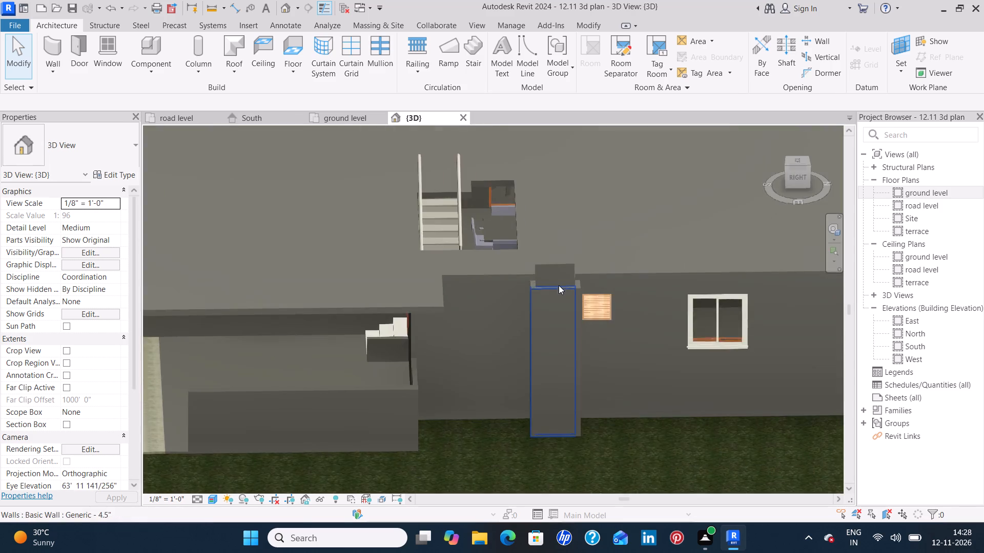
{"action": "middle_click_drag", "start_coordinate": [622, 397], "coordinate": [505, 403], "text": "shift"}
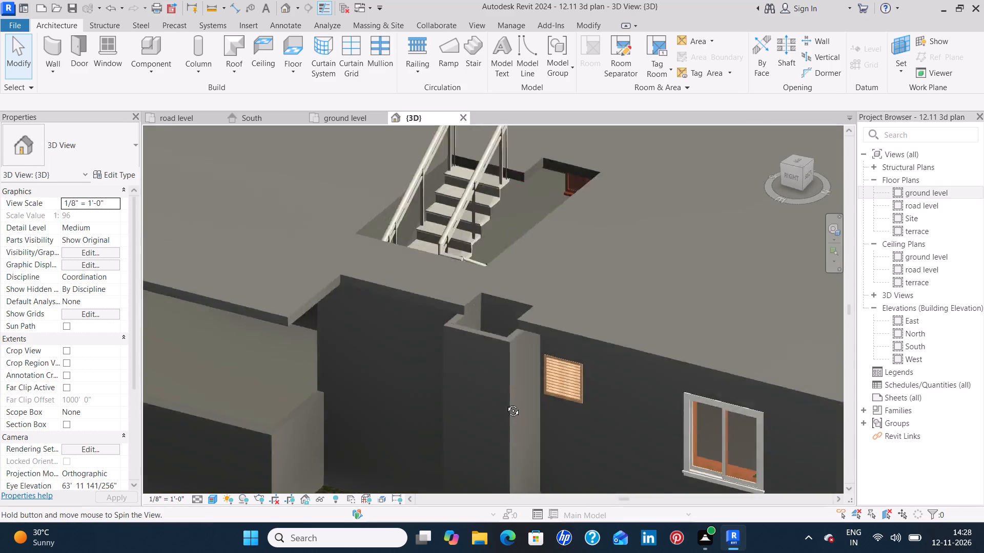
{"action": "middle_click_drag", "start_coordinate": [505, 403], "coordinate": [751, 462], "text": "shift"}
{"action": "middle_click_drag", "start_coordinate": [477, 389], "coordinate": [665, 366], "text": "shift"}
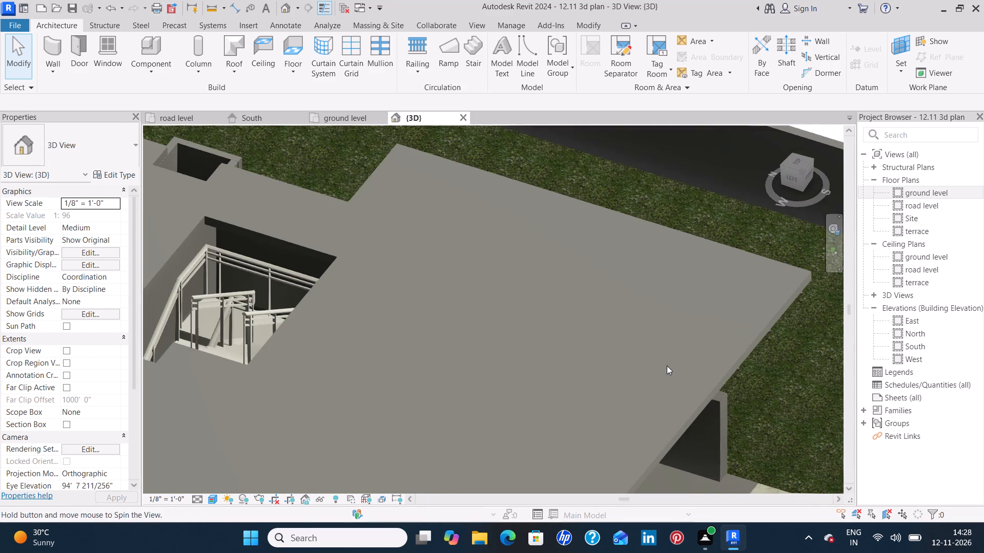
{"action": "scroll", "coordinate": [663, 368], "scroll_direction": "down", "scroll_amount": 8}
{"action": "middle_click_drag", "start_coordinate": [672, 375], "coordinate": [605, 420]}
{"action": "middle_click_drag", "start_coordinate": [588, 417], "coordinate": [519, 406], "text": "shift"}
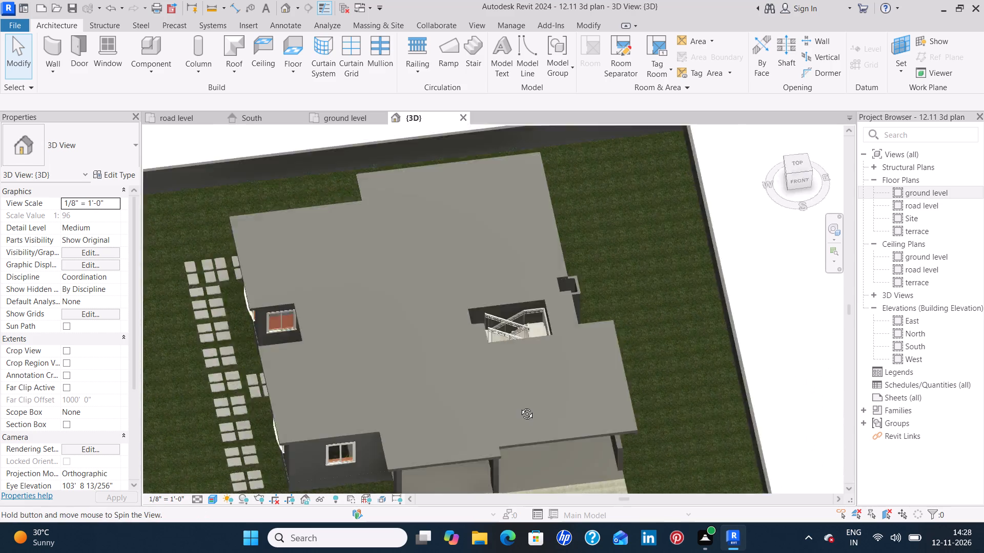
{"action": "middle_click_drag", "start_coordinate": [519, 406], "coordinate": [594, 411], "text": "shift"}
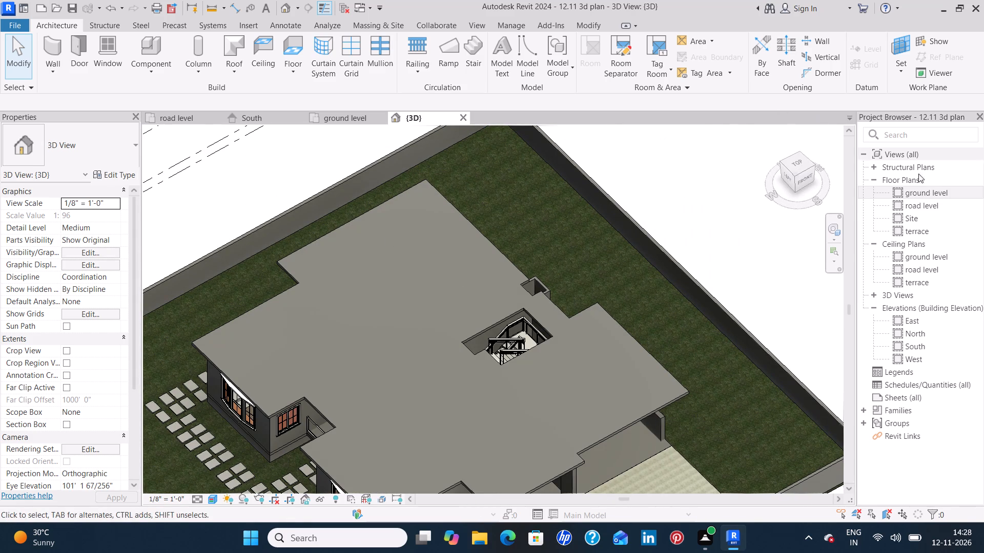
Open the terrace floor plan and examine the staircase opening and the floor edge at the shaft notch.
{"action": "double_click", "coordinate": [918, 235]}
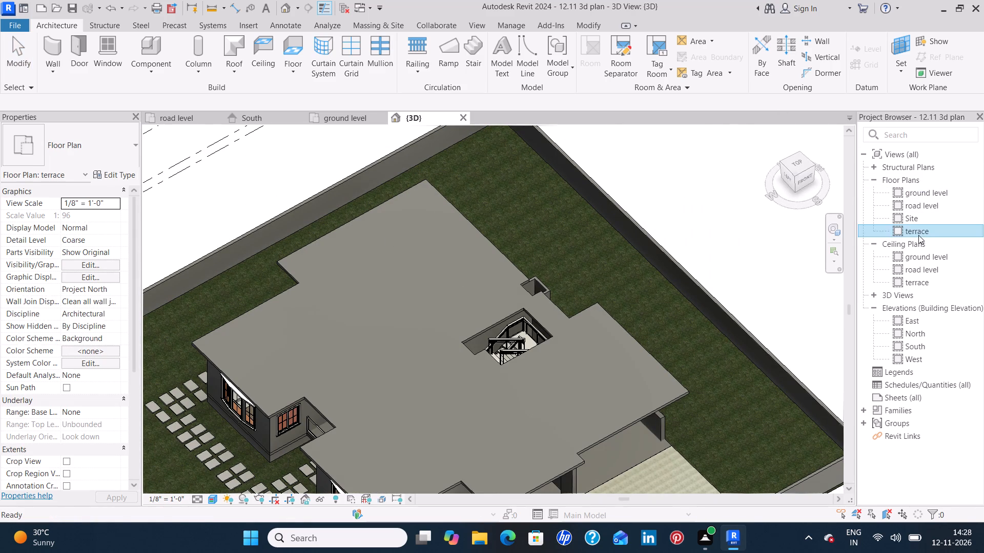
{"action": "scroll", "coordinate": [576, 262], "scroll_direction": "up", "scroll_amount": 4}
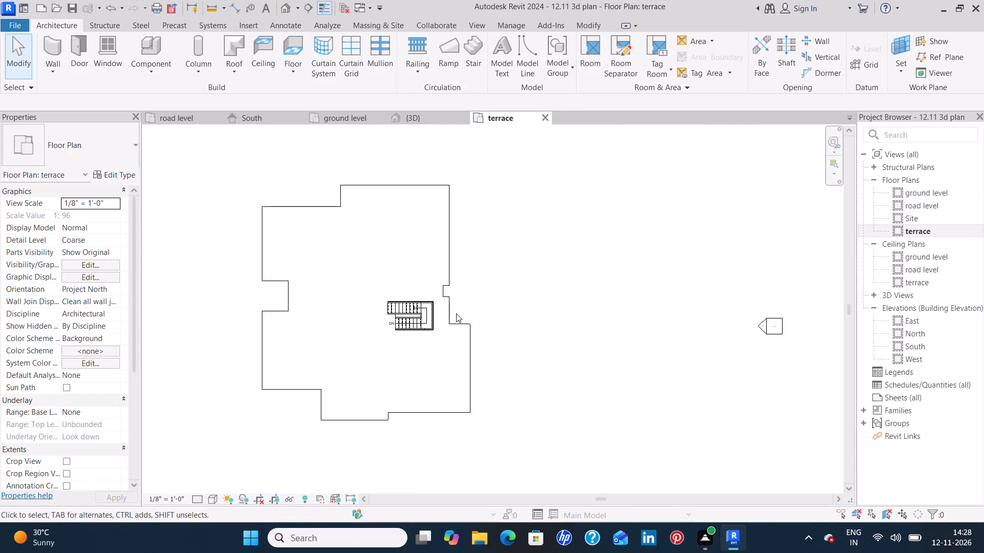
{"action": "middle_click_drag", "start_coordinate": [456, 313], "coordinate": [540, 278]}
{"action": "scroll", "coordinate": [465, 278], "scroll_direction": "up", "scroll_amount": 5}
{"action": "middle_click_drag", "start_coordinate": [668, 263], "coordinate": [613, 283]}
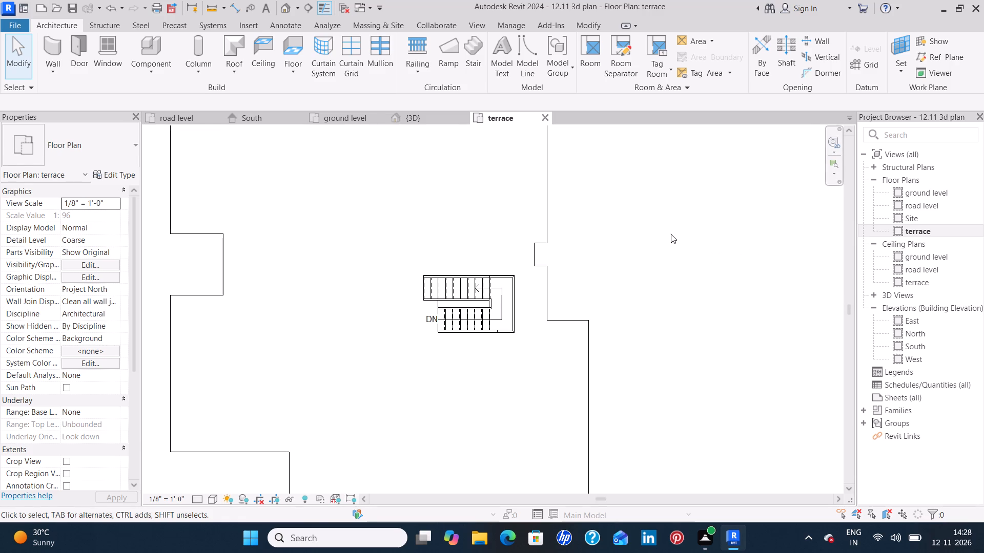
{"action": "scroll", "coordinate": [464, 266], "scroll_direction": "up", "scroll_amount": 4}
{"action": "middle_click_drag", "start_coordinate": [506, 259], "coordinate": [420, 247]}
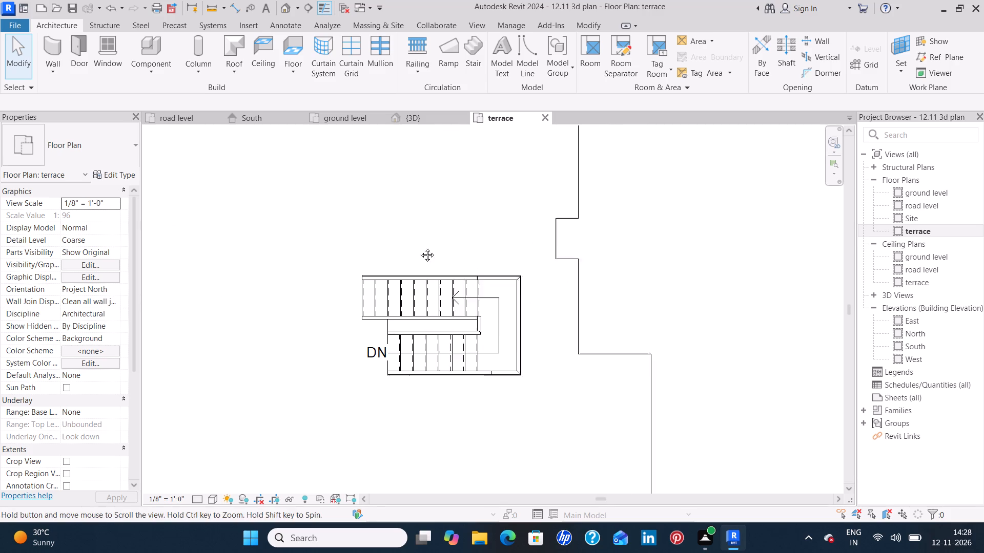
{"action": "middle_click_drag", "start_coordinate": [420, 247], "coordinate": [400, 247]}
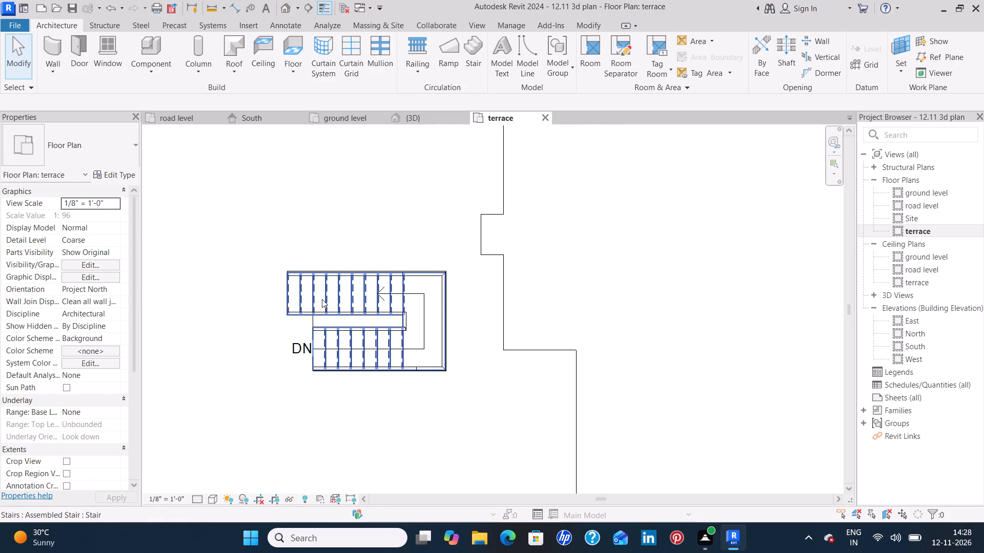
{"action": "middle_click_drag", "start_coordinate": [384, 248], "coordinate": [445, 240]}
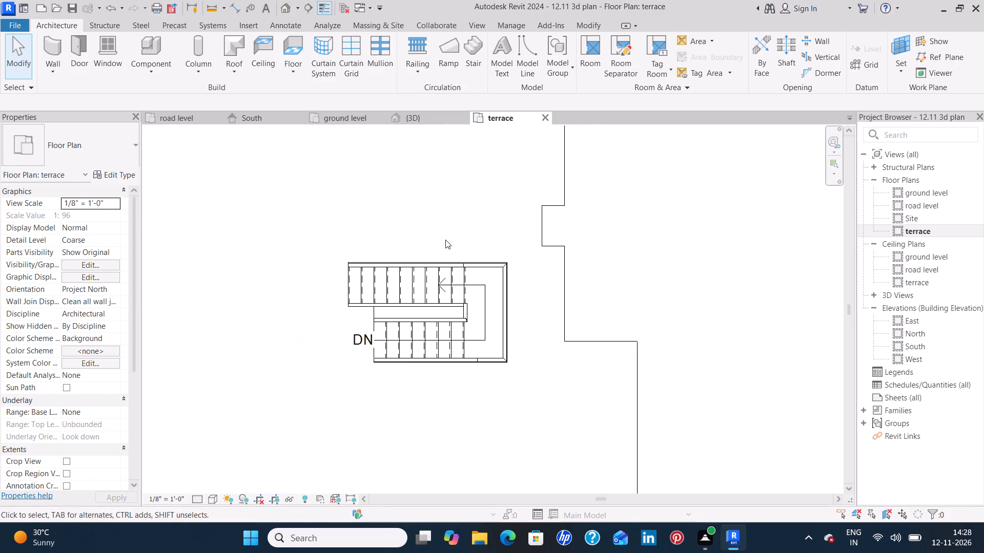
{"action": "scroll", "coordinate": [445, 240], "scroll_direction": "up", "scroll_amount": 1}
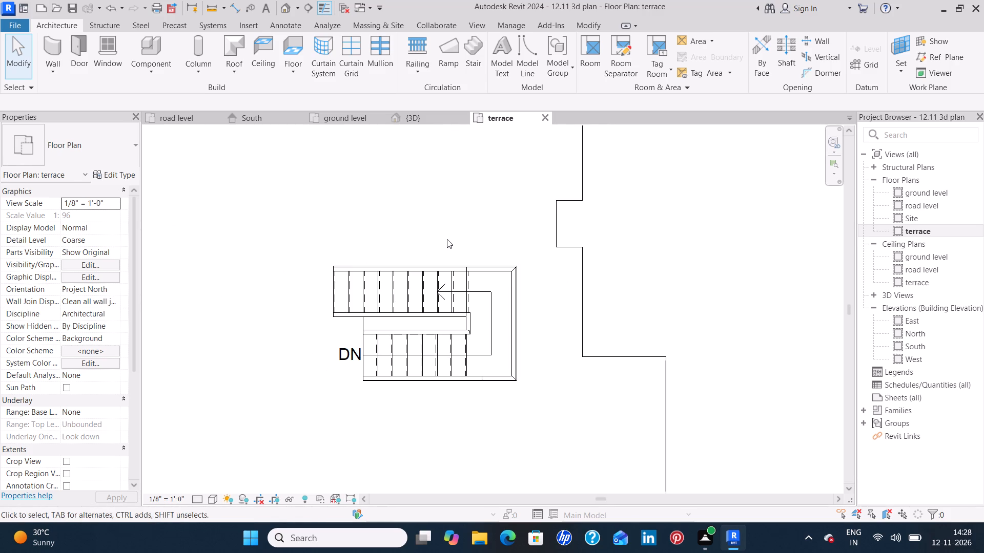
Set up a new Generic - 9" wall based on the terrace level with an unconnected height of 9'.
{"action": "left_click", "coordinate": [52, 49]}
{"action": "left_click", "coordinate": [112, 159]}
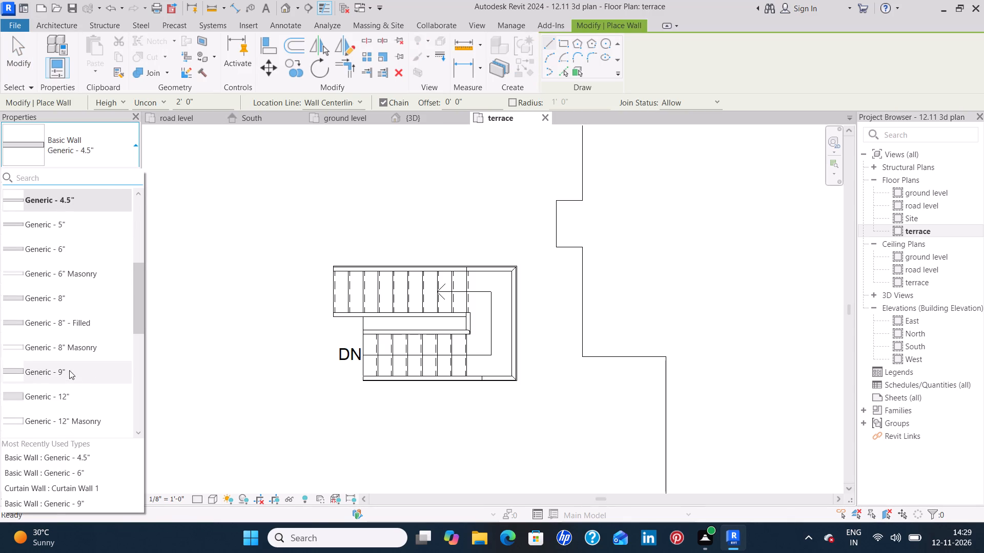
{"action": "left_click", "coordinate": [69, 370]}
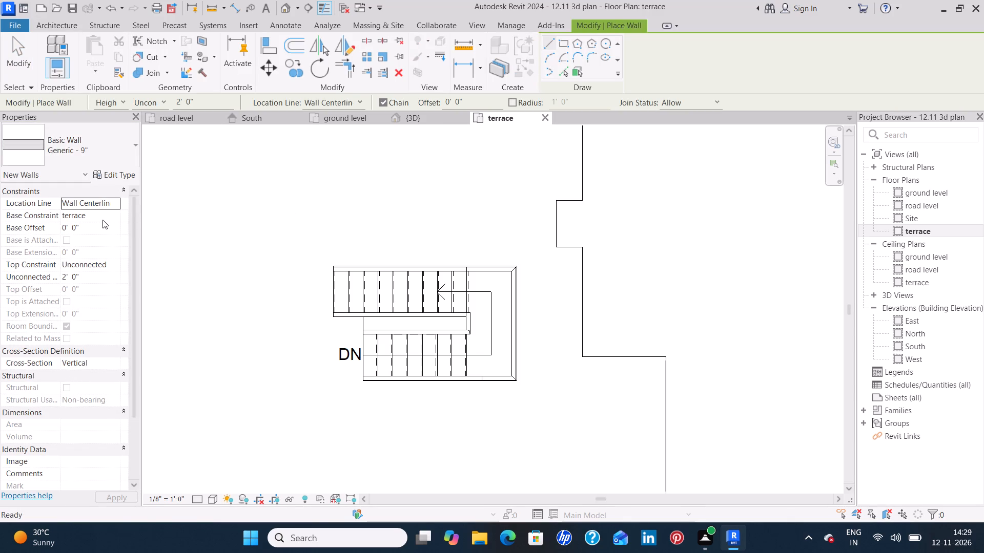
{"action": "left_click", "coordinate": [84, 278]}
{"action": "key", "text": "BackSpace"}
{"action": "key", "text": "BackSpace"}
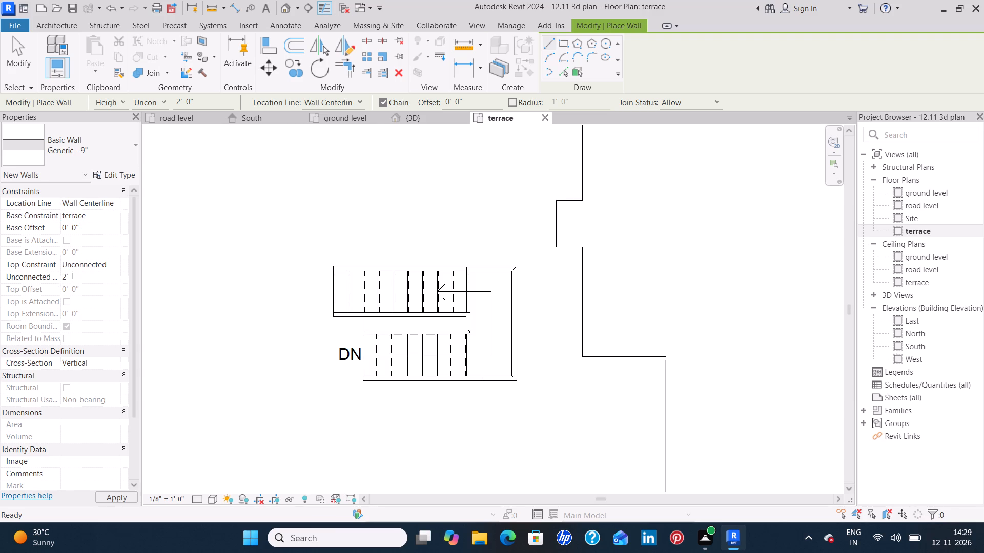
{"action": "key", "text": "BackSpace"}
{"action": "key", "text": "BackSpace"}
{"action": "key", "text": "BackSpace"}
{"action": "key", "text": "BackSpace"}
{"action": "type", "text": "9'"}
{"action": "key", "text": "Return"}
{"action": "left_click", "coordinate": [332, 265]}
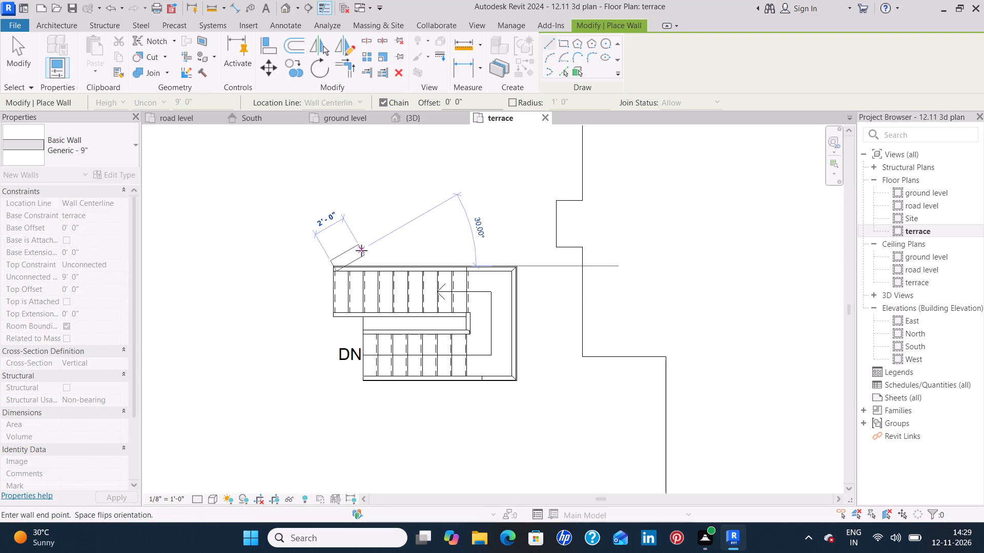
{"action": "key", "text": "Escape"}
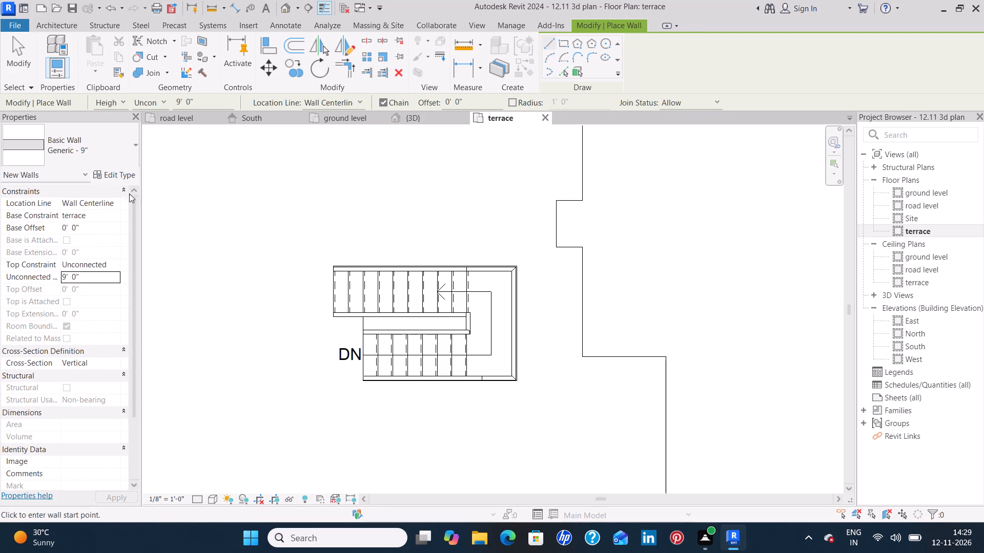
Using the Finish Face: Interior location line, draw walls along the north and east edges of the staircase opening, the east one about 7' 6" long.
{"action": "left_click", "coordinate": [121, 204]}
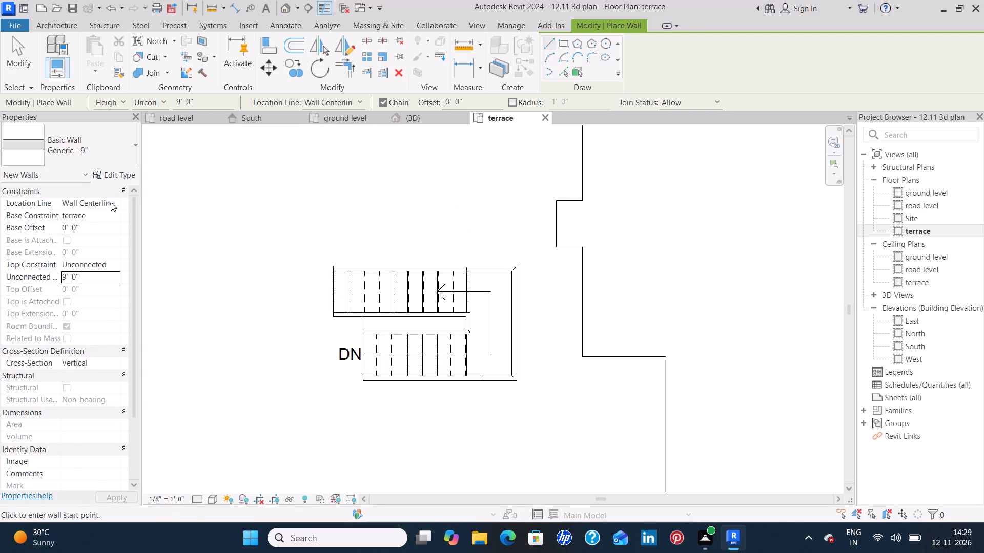
{"action": "left_click", "coordinate": [111, 202]}
{"action": "left_click", "coordinate": [111, 248]}
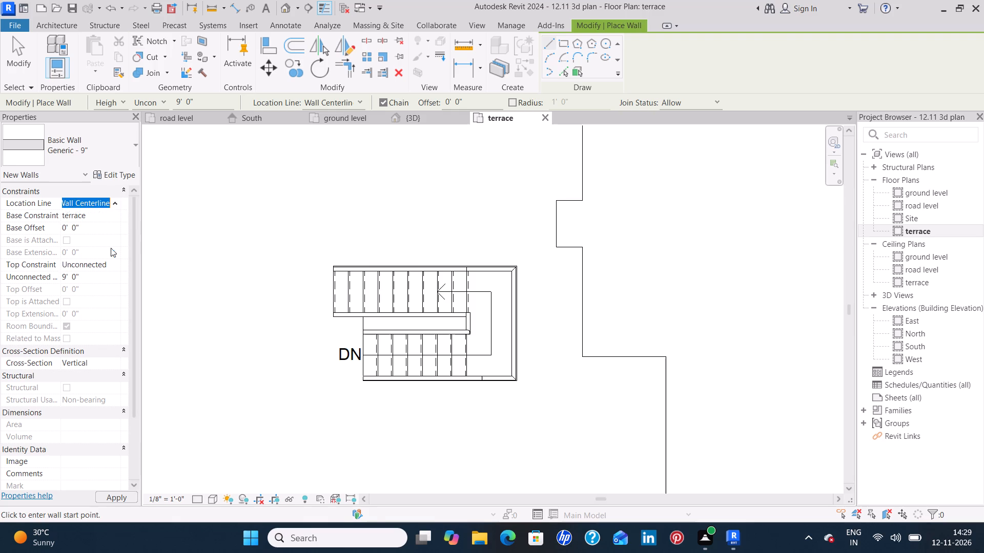
{"action": "scroll", "coordinate": [334, 263], "scroll_direction": "up", "scroll_amount": 6}
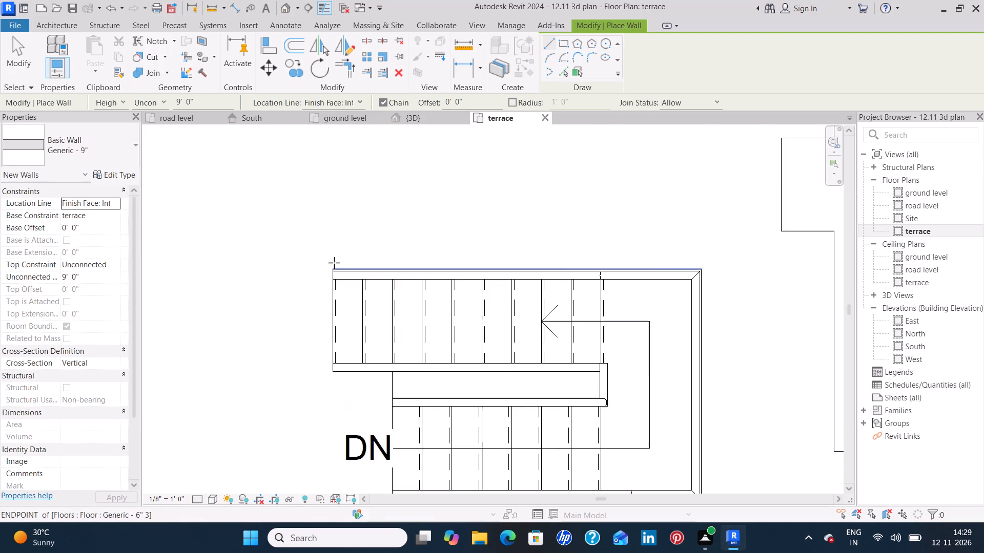
{"action": "scroll", "coordinate": [334, 263], "scroll_direction": "up", "scroll_amount": 3}
{"action": "left_click", "coordinate": [331, 270]}
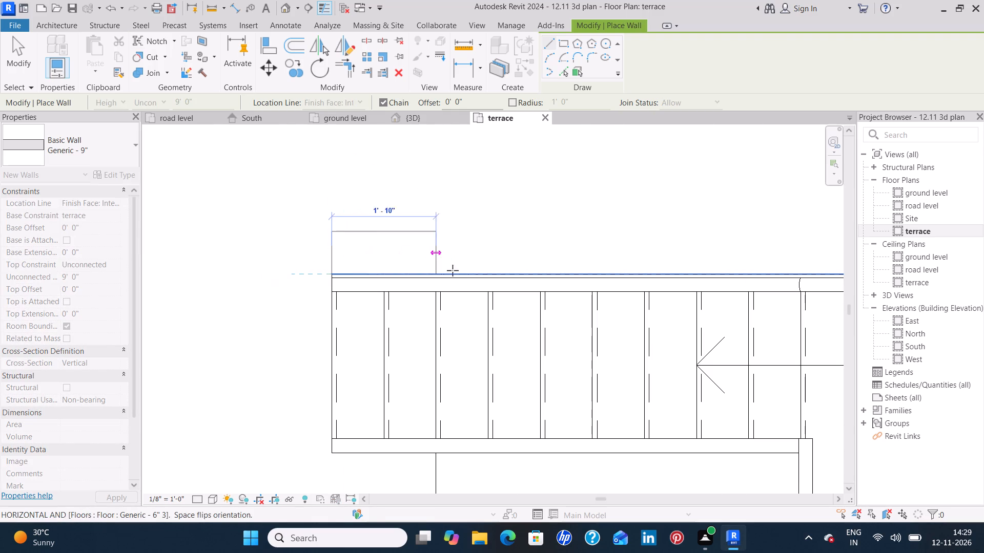
{"action": "middle_click_drag", "start_coordinate": [629, 272], "coordinate": [338, 242]}
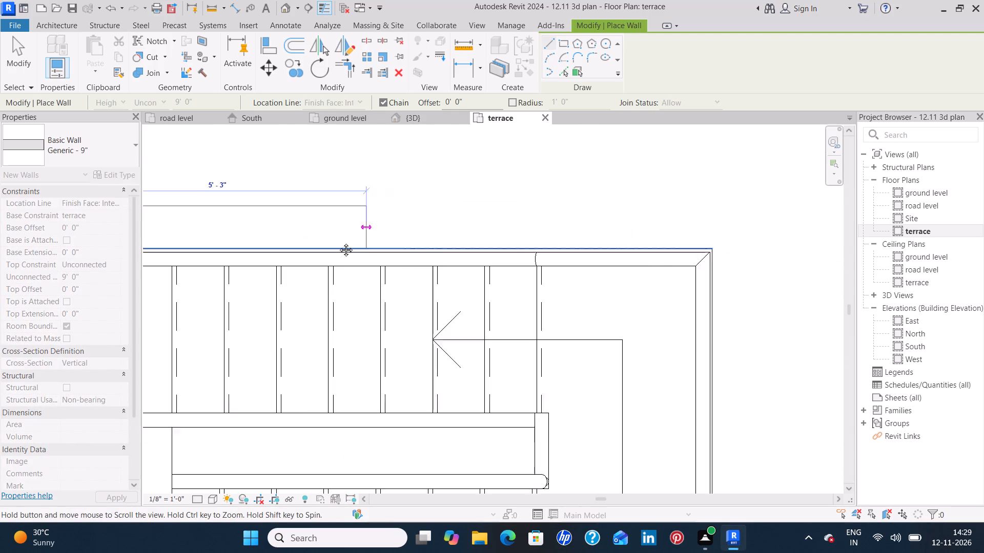
{"action": "middle_click_drag", "start_coordinate": [338, 242], "coordinate": [327, 241]}
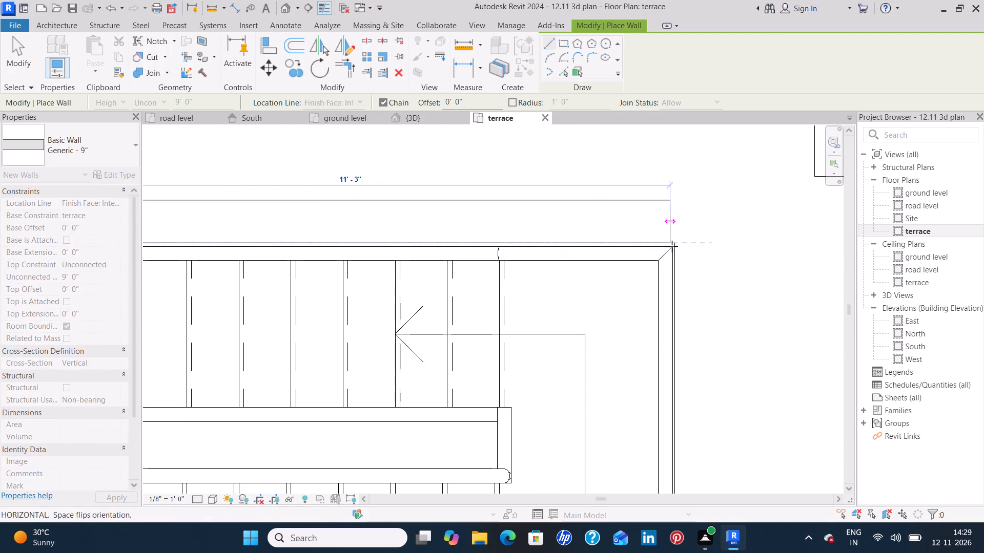
{"action": "left_click", "coordinate": [678, 244]}
{"action": "middle_click_drag", "start_coordinate": [695, 354], "coordinate": [617, 178]}
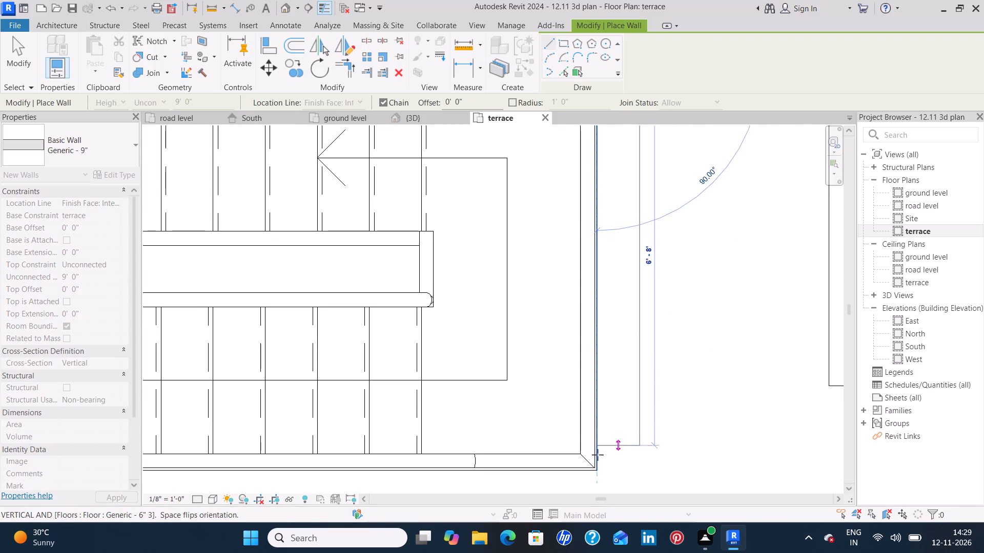
{"action": "left_click", "coordinate": [594, 471]}
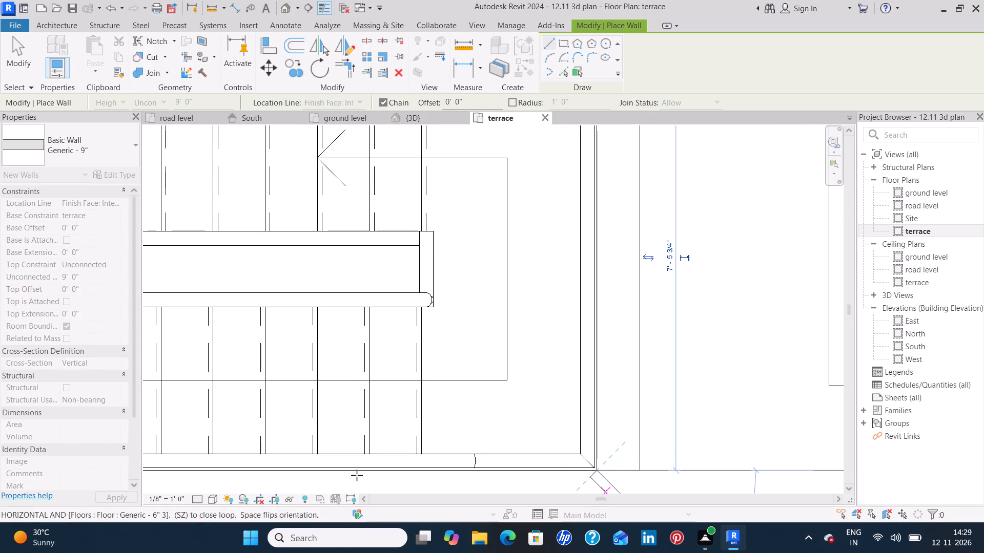
Continue with a south wall about 14' long extending west past the stair, and a west wall running north to the north wall's line.
{"action": "middle_click_drag", "start_coordinate": [355, 475], "coordinate": [659, 358]}
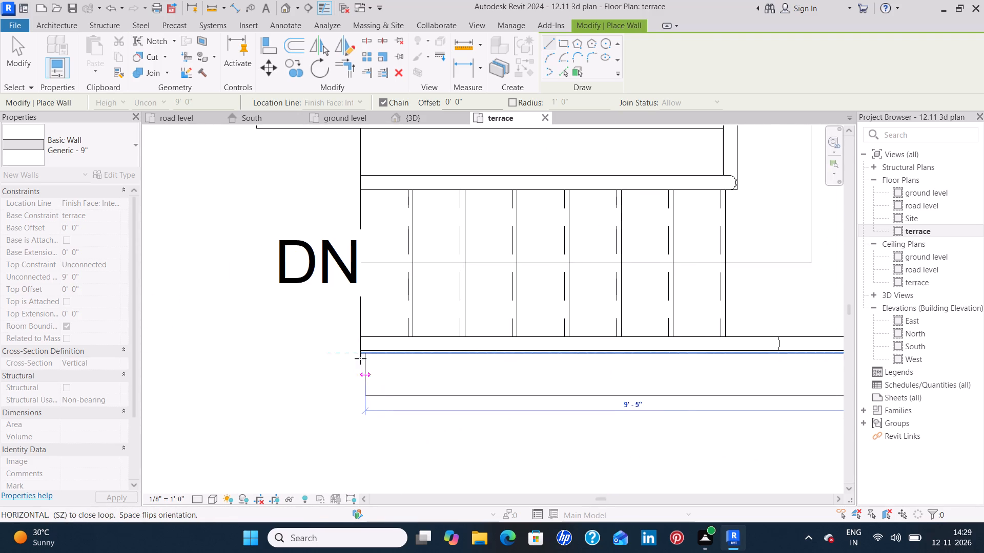
{"action": "middle_click_drag", "start_coordinate": [227, 345], "coordinate": [359, 384]}
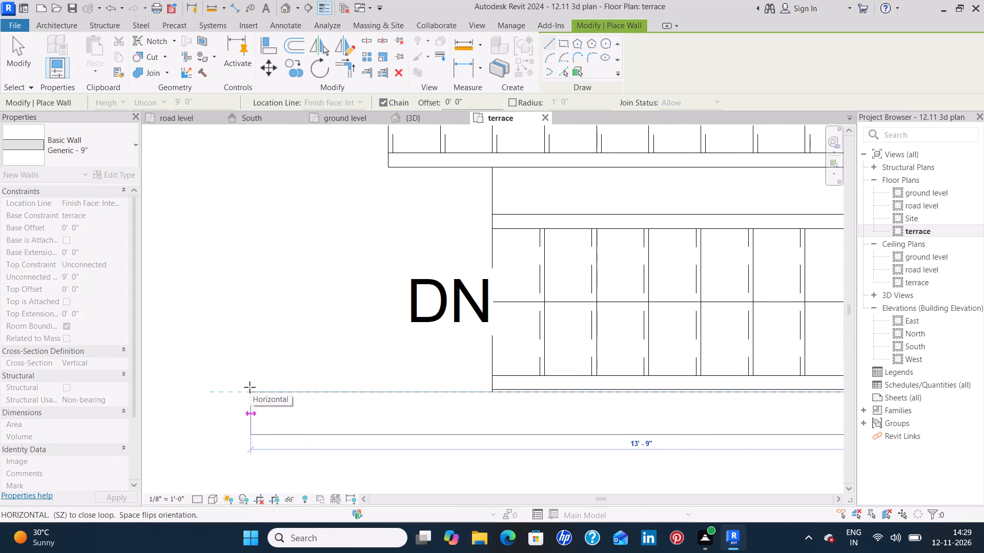
{"action": "middle_click", "coordinate": [250, 387]}
{"action": "left_click", "coordinate": [250, 387]}
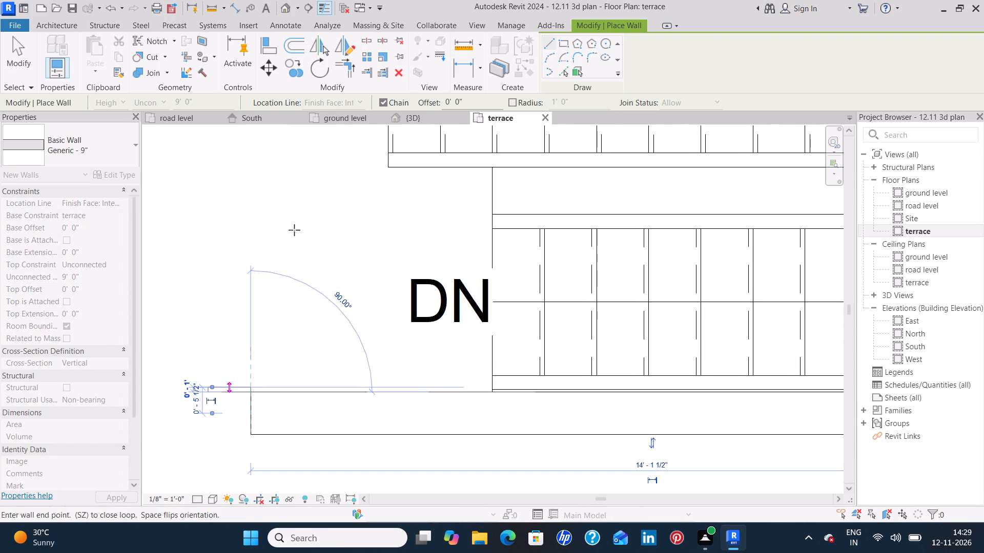
{"action": "middle_click_drag", "start_coordinate": [280, 199], "coordinate": [240, 427]}
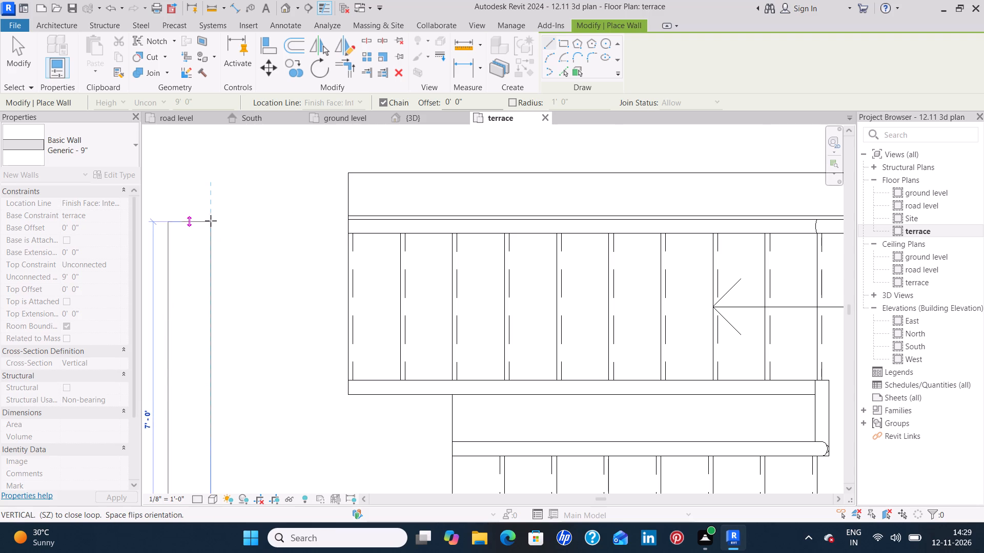
{"action": "left_click", "coordinate": [210, 219]}
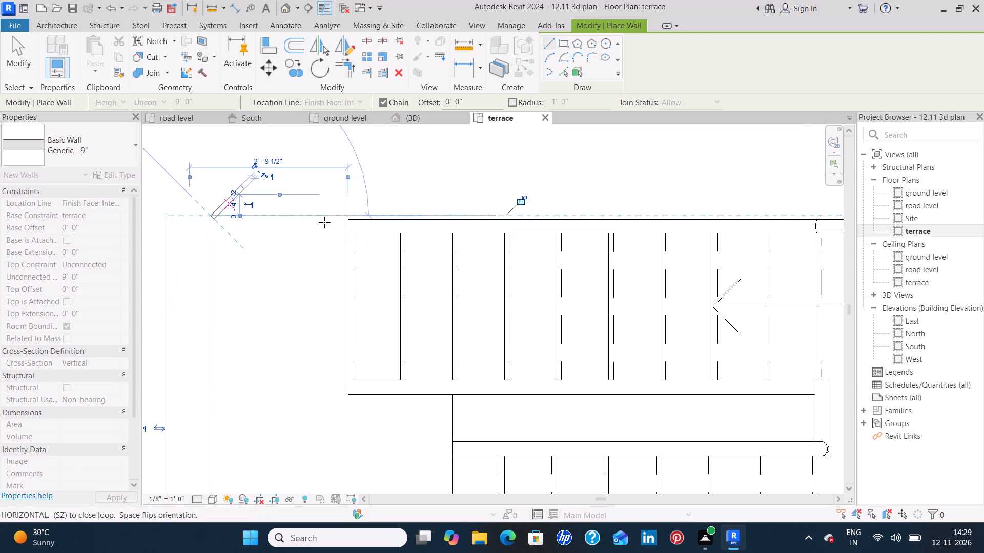
{"action": "key", "text": "Escape"}
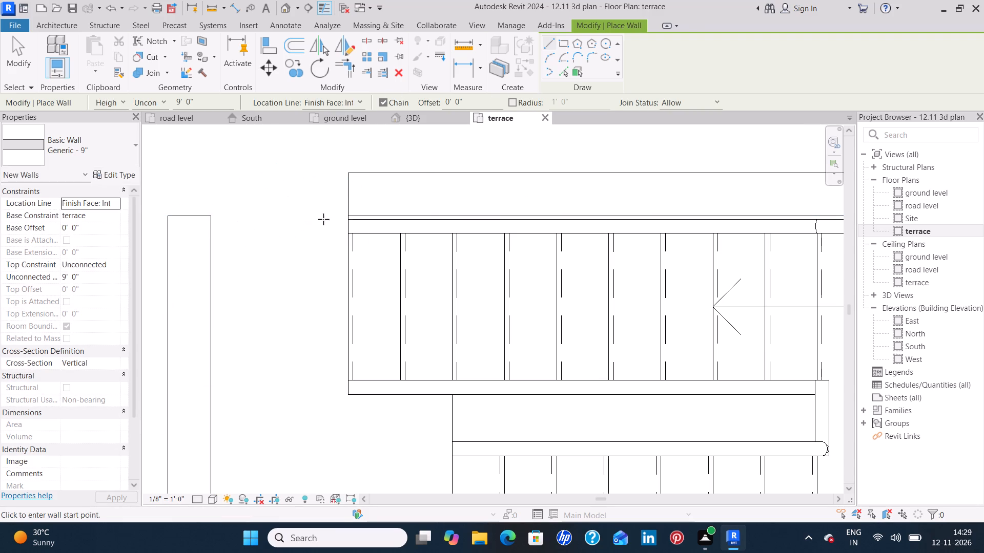
{"action": "key", "text": "Escape"}
Extend the north wall's west end to the west wall, closing the rectangular stair enclosure.
{"action": "left_click", "coordinate": [348, 198]}
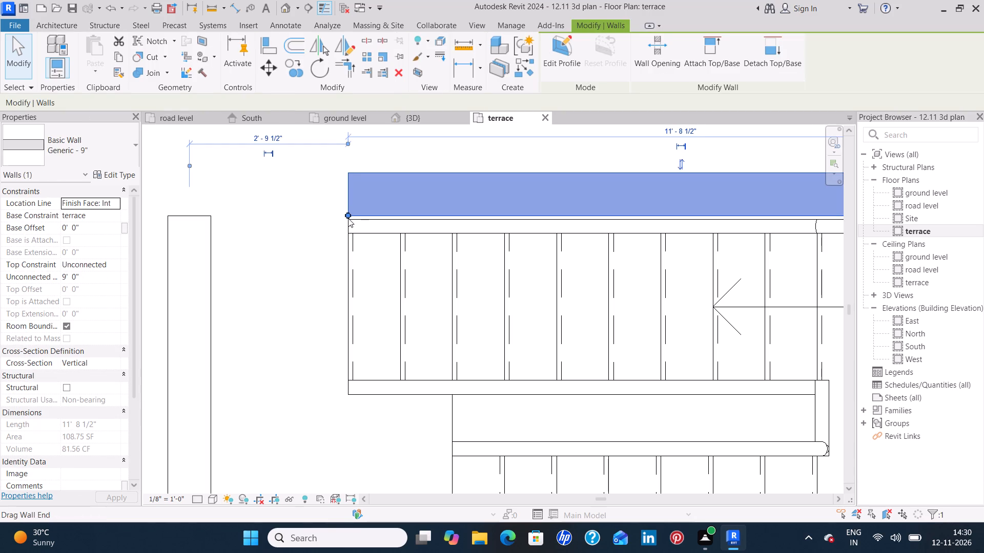
{"action": "left_click_drag", "start_coordinate": [347, 214], "coordinate": [254, 215]}
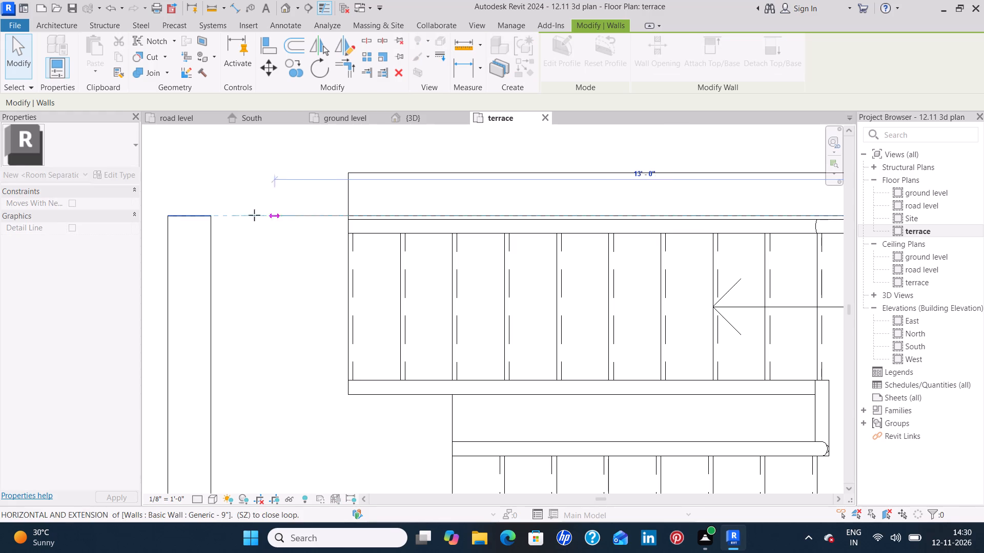
{"action": "left_click_drag", "start_coordinate": [254, 215], "coordinate": [169, 215]}
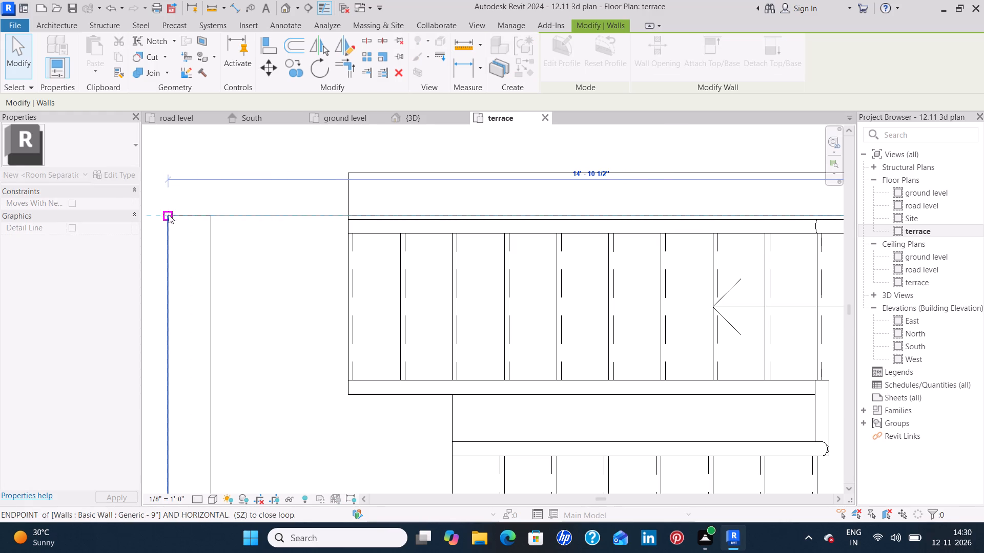
{"action": "left_click", "coordinate": [255, 267]}
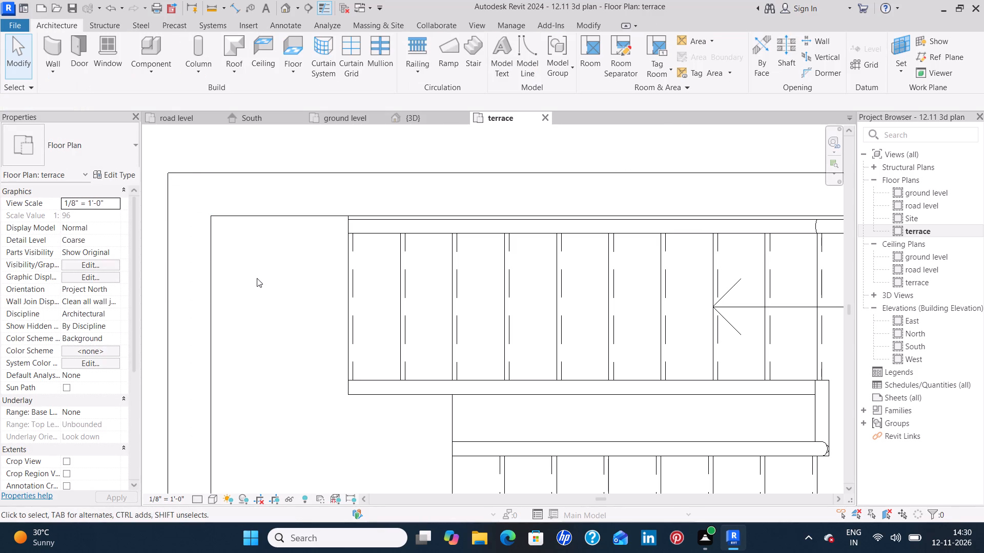
Examine the stair enclosure walls in the terrace plan and from above in the 3D view.
{"action": "scroll", "coordinate": [257, 278], "scroll_direction": "down", "scroll_amount": 4}
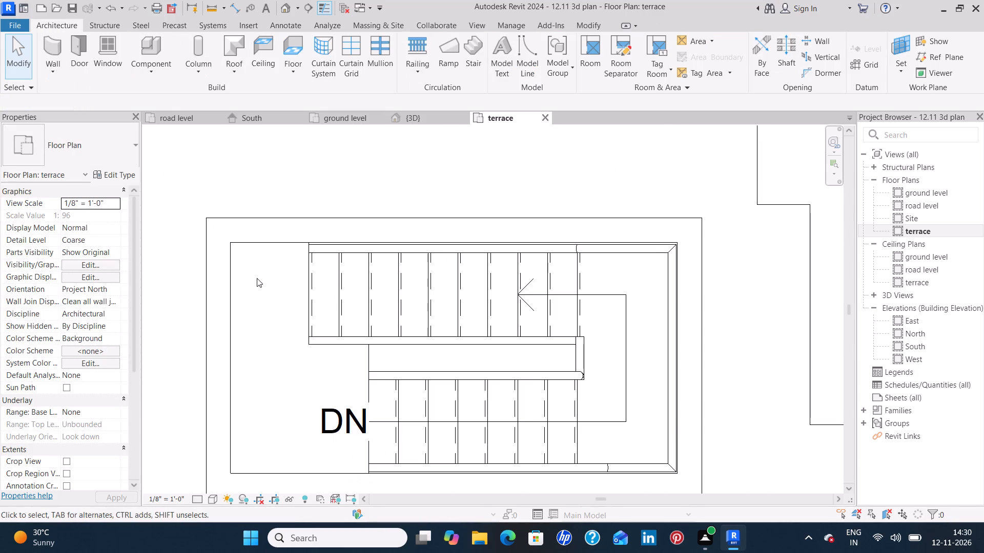
{"action": "scroll", "coordinate": [257, 278], "scroll_direction": "up", "scroll_amount": 2}
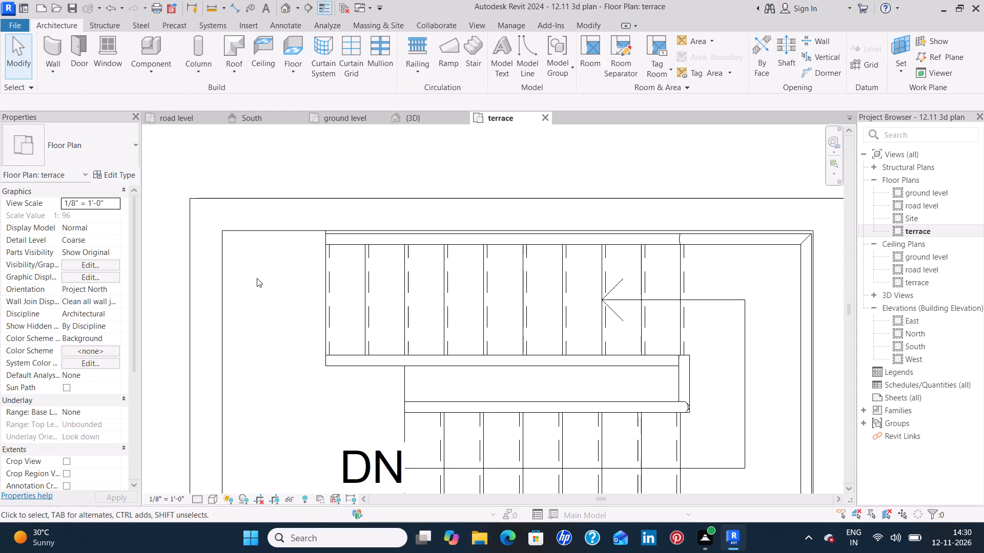
{"action": "middle_click_drag", "start_coordinate": [257, 278], "coordinate": [300, 247]}
{"action": "middle_click", "coordinate": [301, 246]}
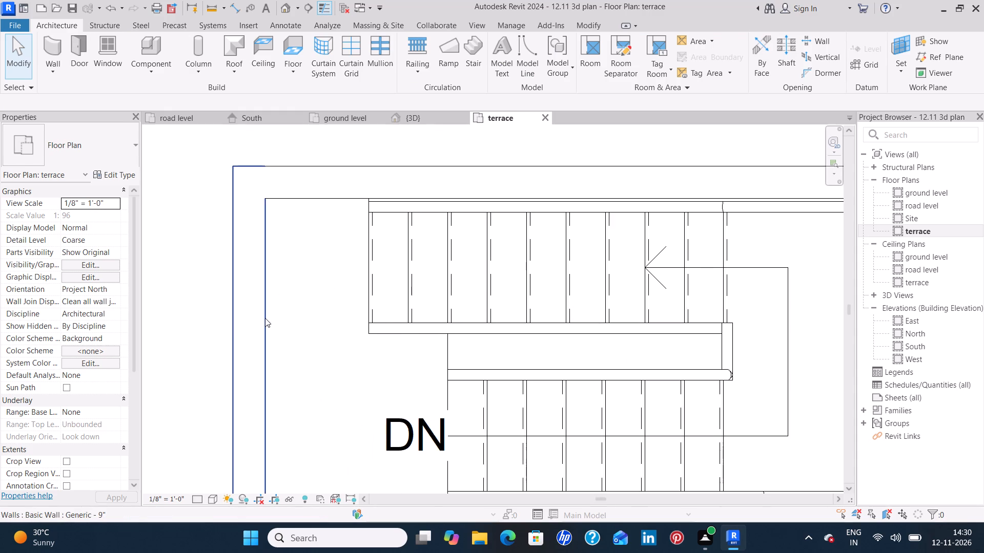
{"action": "middle_click_drag", "start_coordinate": [265, 318], "coordinate": [273, 282]}
{"action": "scroll", "coordinate": [274, 273], "scroll_direction": "down", "scroll_amount": 3}
{"action": "middle_click_drag", "start_coordinate": [264, 287], "coordinate": [277, 281]}
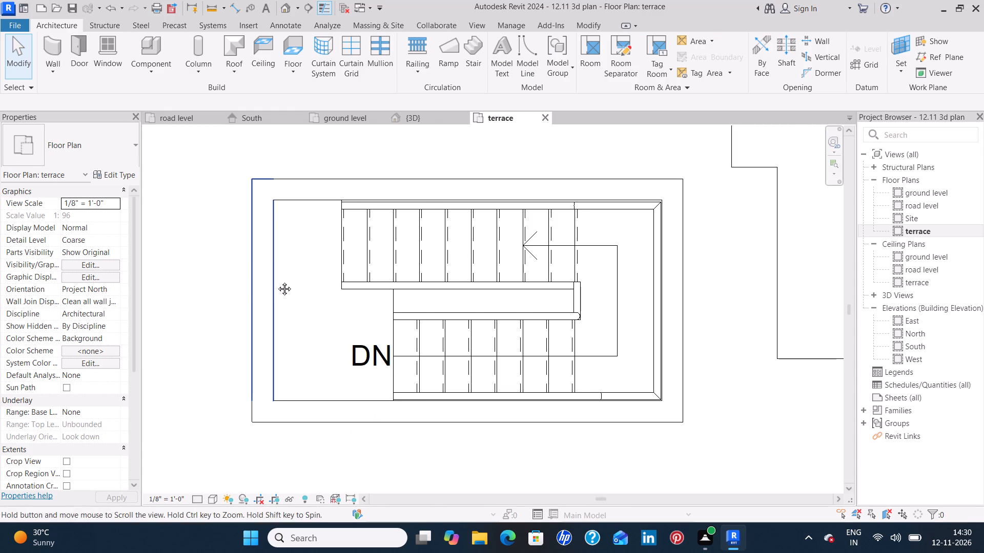
{"action": "middle_click_drag", "start_coordinate": [277, 281], "coordinate": [311, 262]}
{"action": "middle_click", "coordinate": [311, 262]}
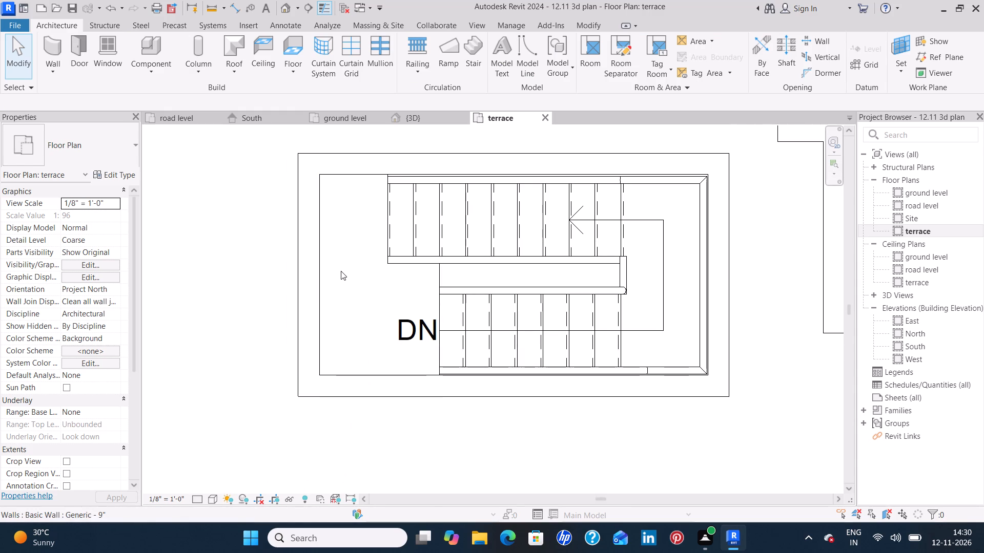
{"action": "left_click", "coordinate": [437, 121]}
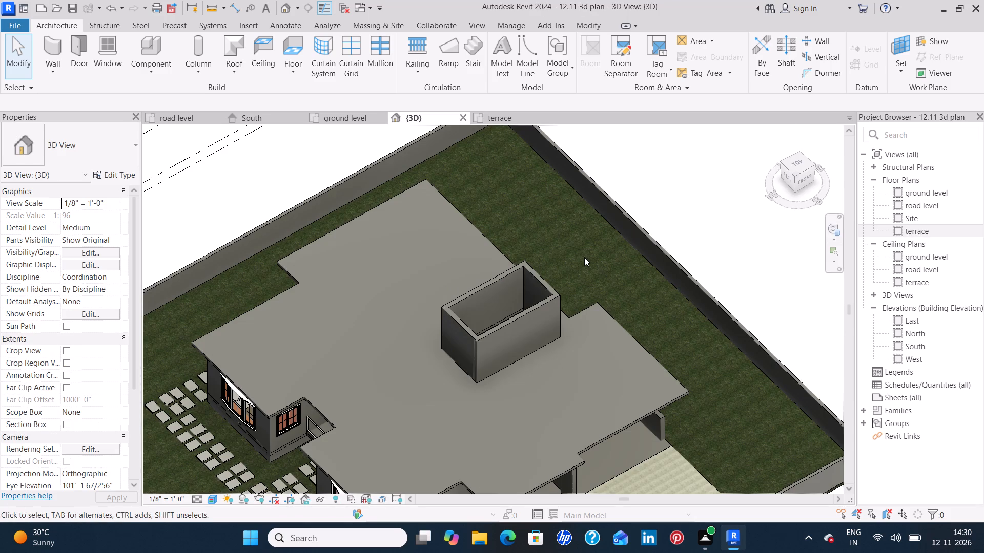
{"action": "middle_click_drag", "start_coordinate": [584, 257], "coordinate": [579, 378]}
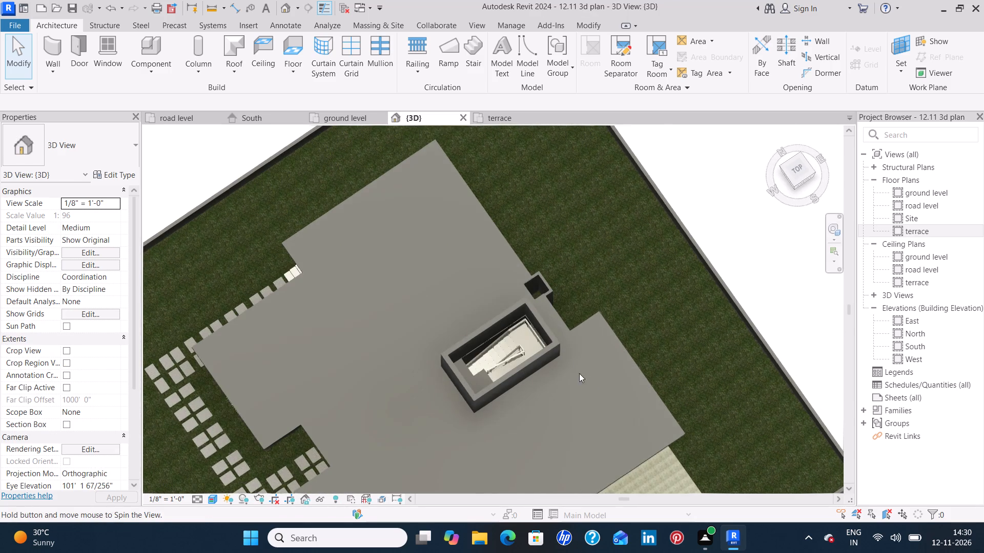
{"action": "middle_click_drag", "start_coordinate": [574, 247], "coordinate": [580, 349], "text": "shift"}
{"action": "middle_click_drag", "start_coordinate": [578, 345], "coordinate": [585, 256], "text": "shift"}
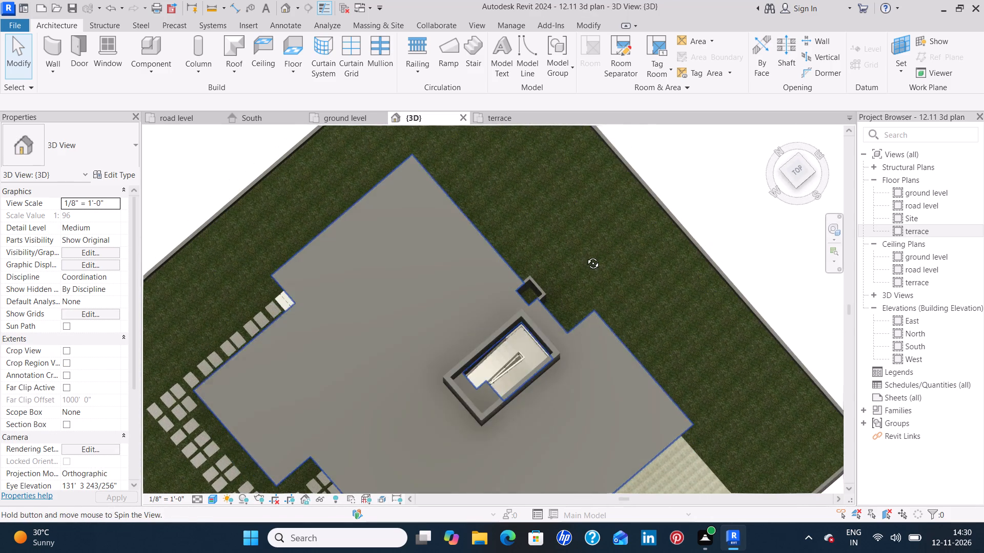
{"action": "middle_click_drag", "start_coordinate": [585, 256], "coordinate": [585, 255], "text": "shift"}
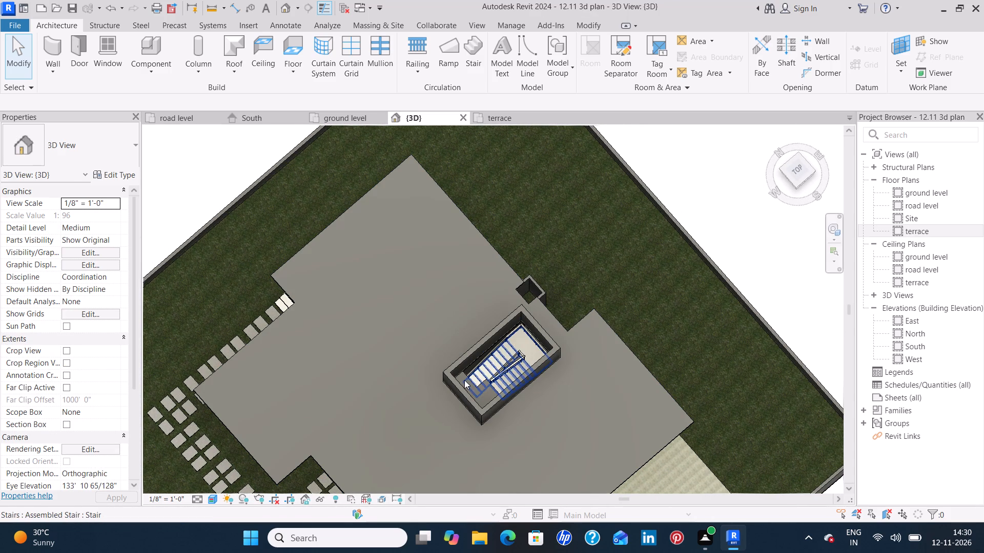
Edit the terrace floor's boundary in the ground level plan, deleting the two short lines that form the stair opening's northwest notch.
{"action": "left_click", "coordinate": [464, 375]}
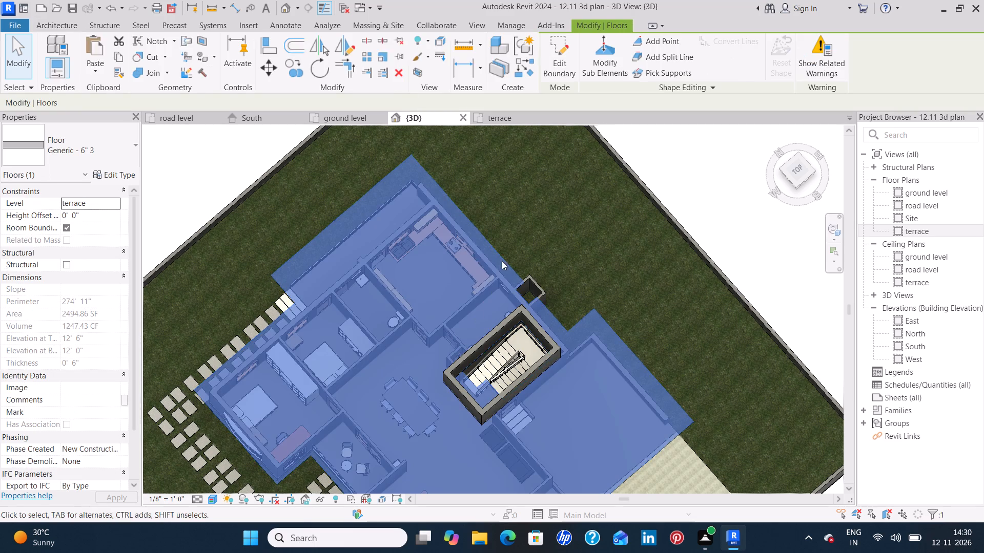
{"action": "left_click", "coordinate": [338, 116]}
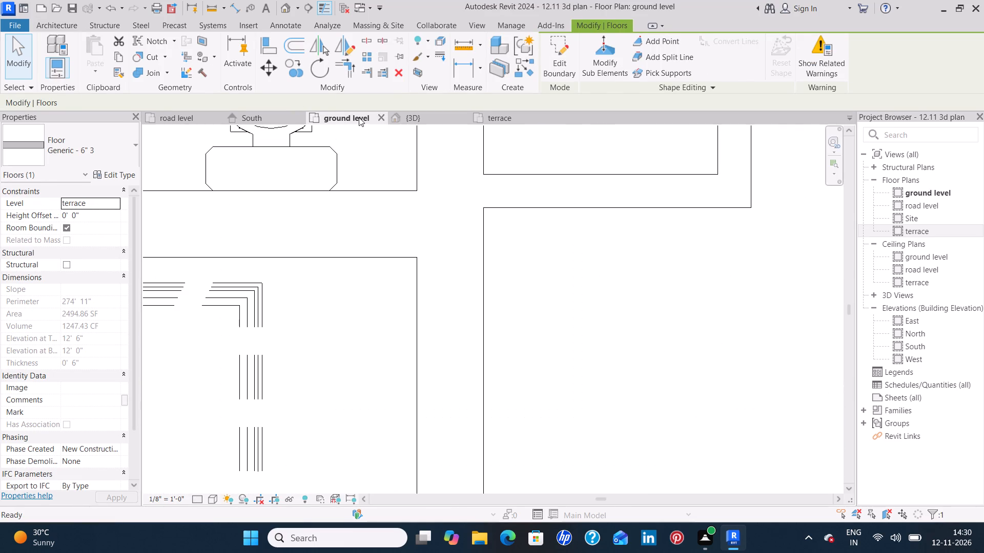
{"action": "left_click", "coordinate": [567, 52]}
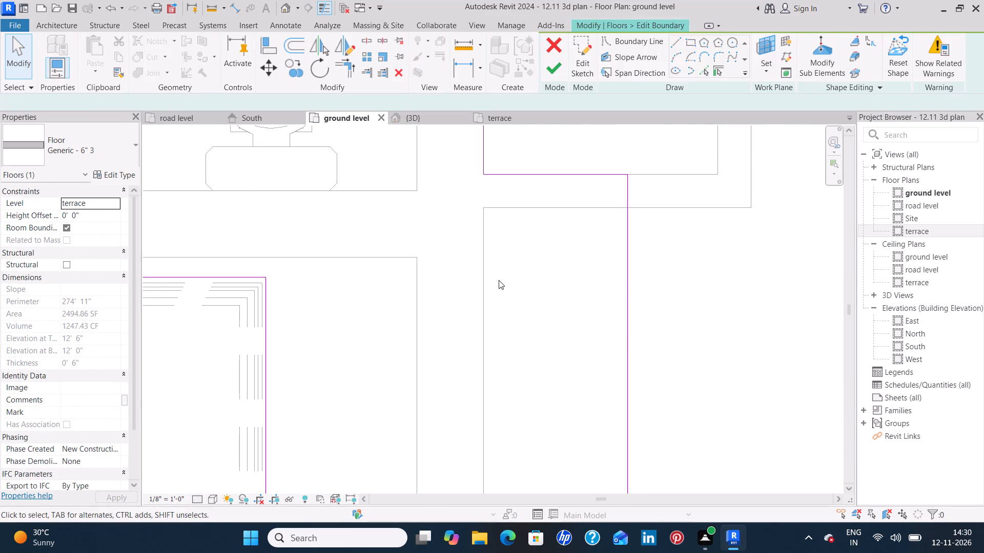
{"action": "scroll", "coordinate": [499, 280], "scroll_direction": "down", "scroll_amount": 10}
{"action": "middle_click_drag", "start_coordinate": [329, 365], "coordinate": [418, 339]}
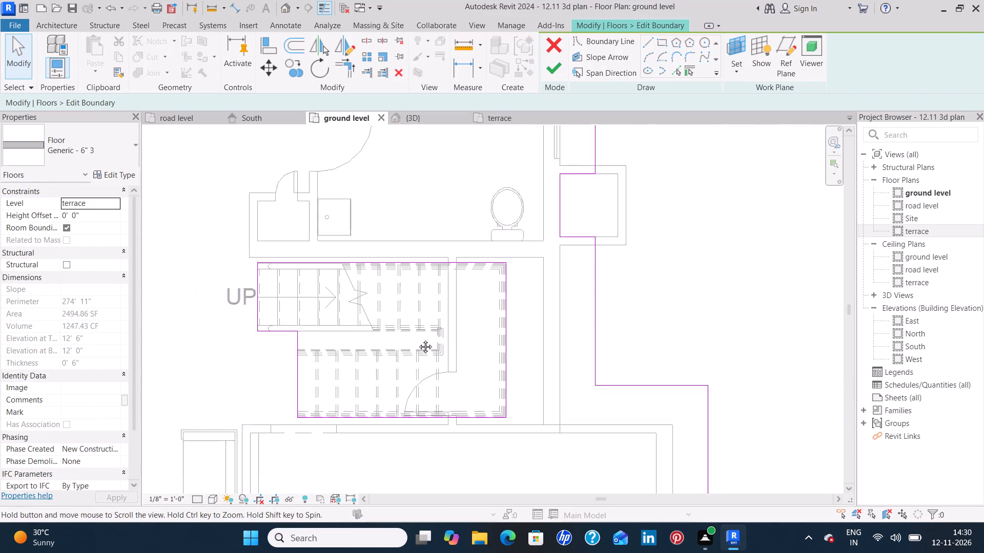
{"action": "middle_click_drag", "start_coordinate": [418, 339], "coordinate": [430, 335]}
{"action": "scroll", "coordinate": [318, 314], "scroll_direction": "up", "scroll_amount": 4}
{"action": "left_click", "coordinate": [276, 307]}
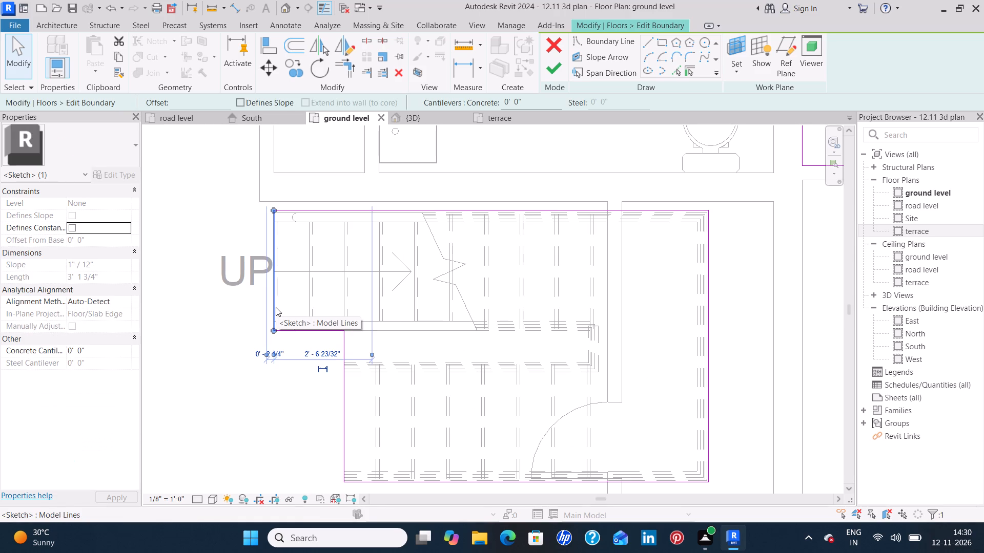
{"action": "key", "text": "Delete"}
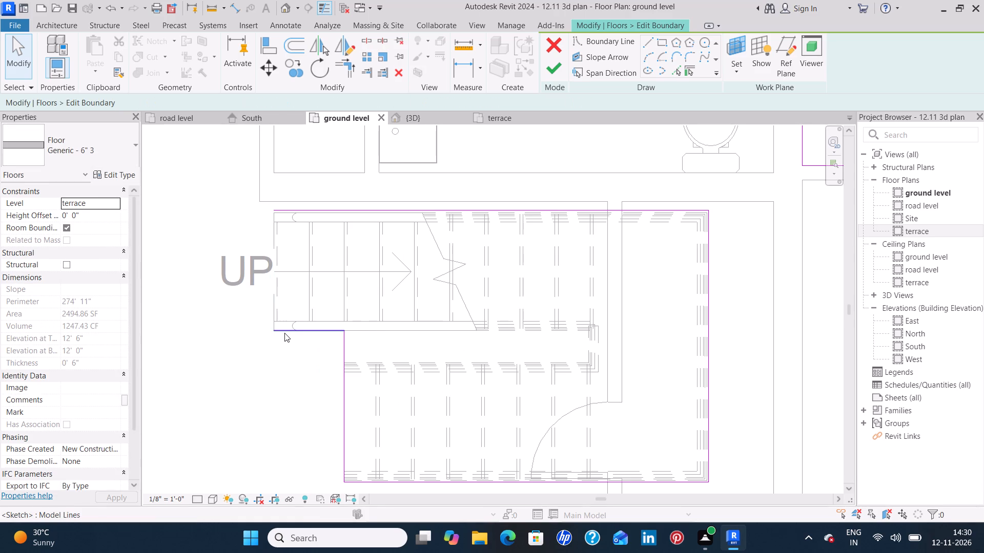
{"action": "left_click", "coordinate": [284, 333]}
{"action": "key", "text": "Delete"}
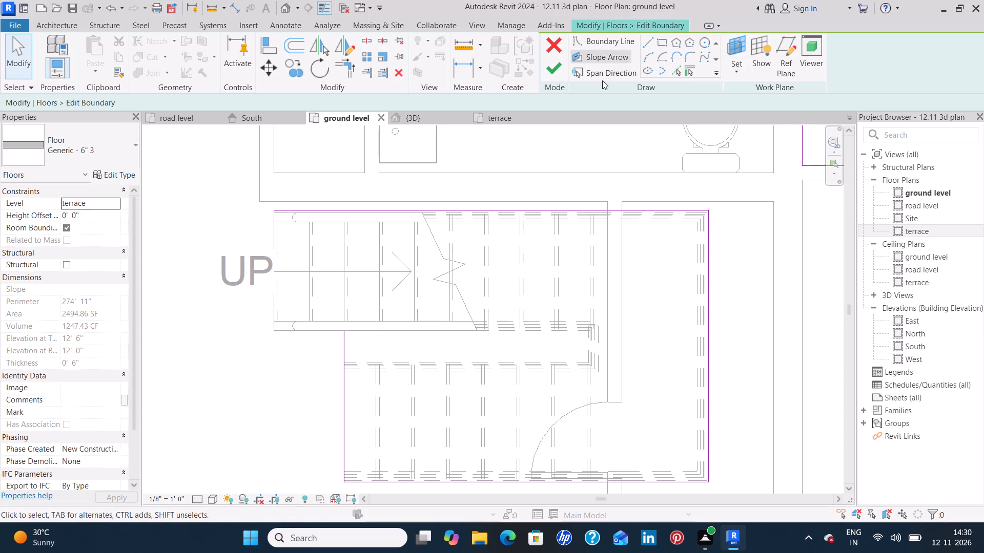
Join the opening's west and north lines into a 9' 6" wide rectangle and finish the boundary, attaching the walls to the floor's bottom.
{"action": "left_click", "coordinate": [339, 347]}
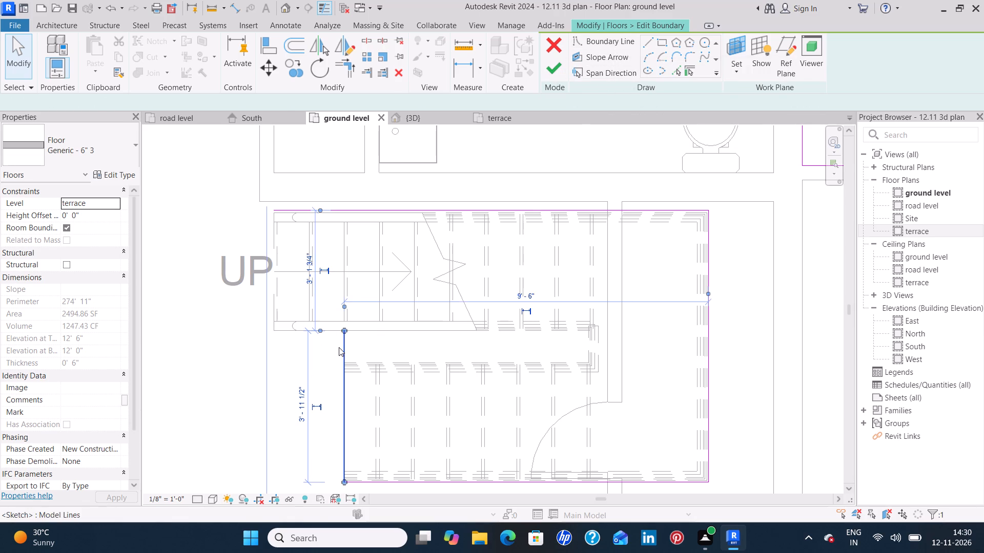
{"action": "left_click_drag", "start_coordinate": [343, 331], "coordinate": [337, 210]}
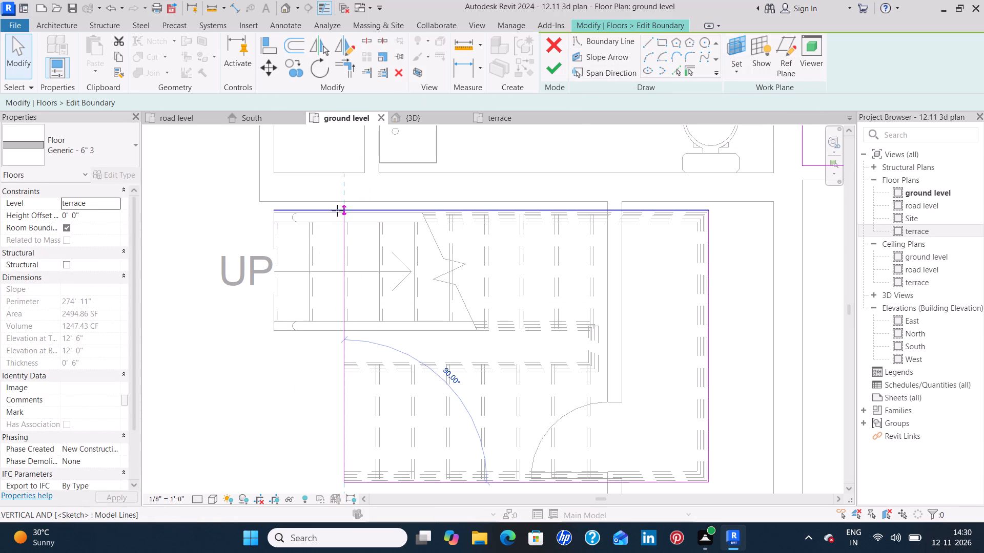
{"action": "left_click_drag", "start_coordinate": [337, 210], "coordinate": [337, 208]}
{"action": "left_click", "coordinate": [206, 325]}
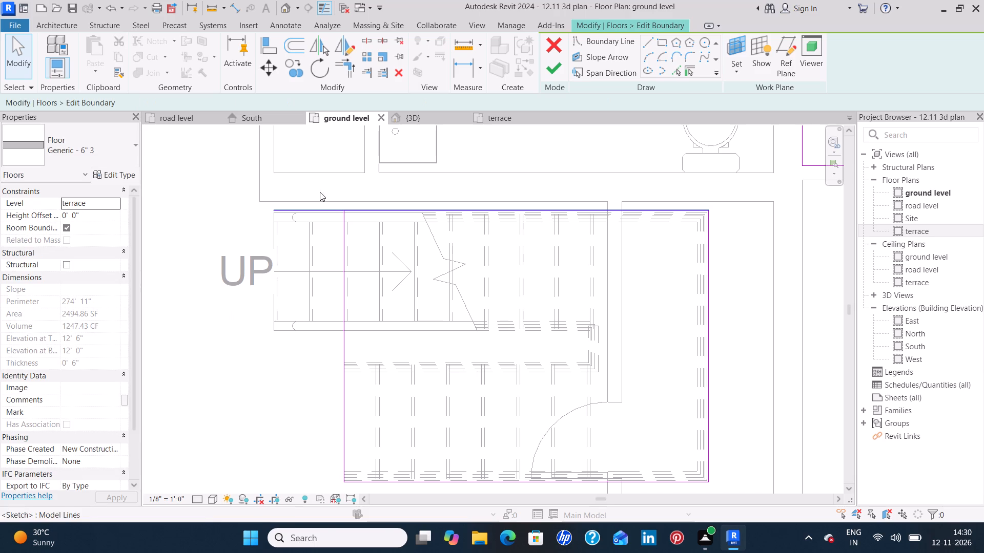
{"action": "left_click", "coordinate": [312, 209]}
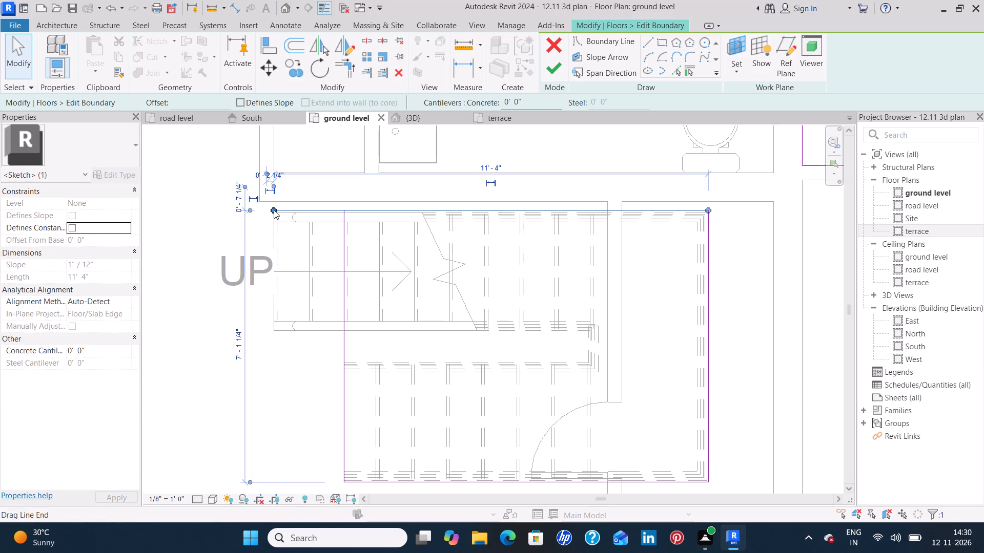
{"action": "left_click_drag", "start_coordinate": [274, 210], "coordinate": [342, 217]}
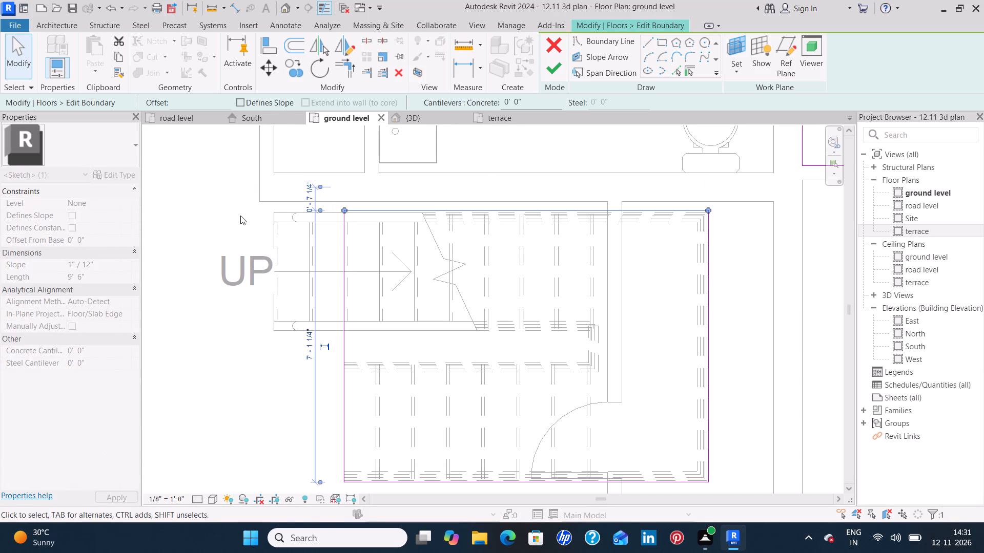
{"action": "left_click", "coordinate": [240, 216]}
{"action": "left_click", "coordinate": [555, 74]}
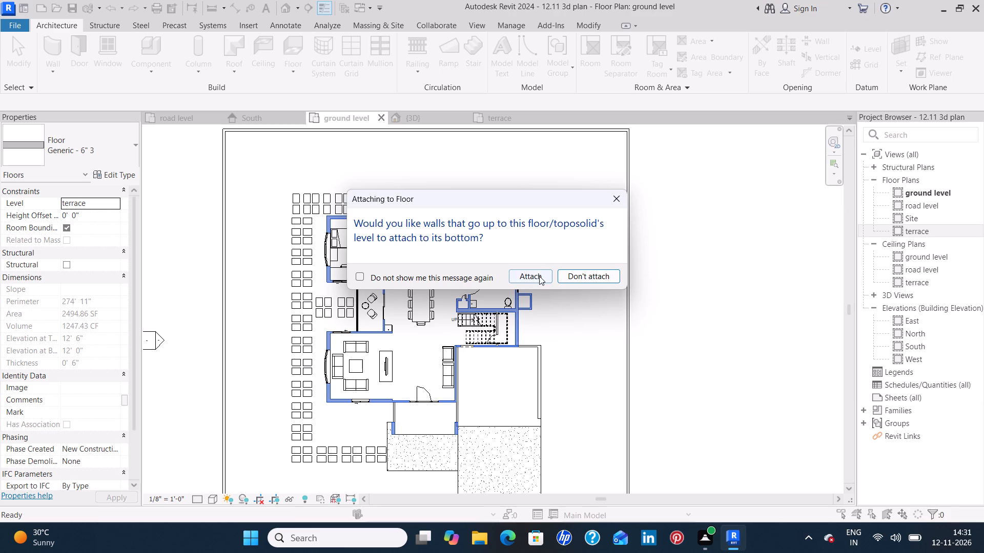
{"action": "left_click", "coordinate": [539, 276]}
{"action": "left_click", "coordinate": [723, 311]}
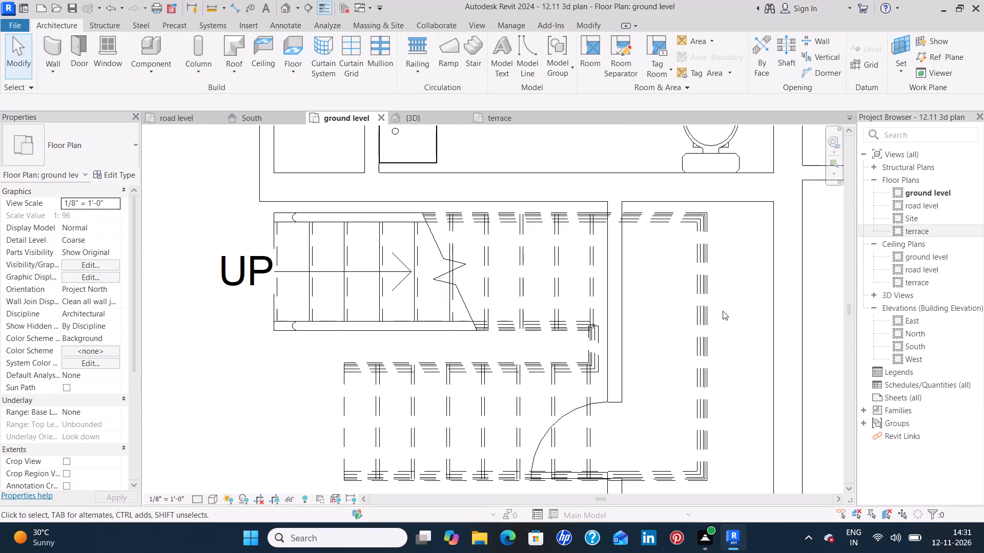
{"action": "scroll", "coordinate": [723, 311], "scroll_direction": "down", "scroll_amount": 5}
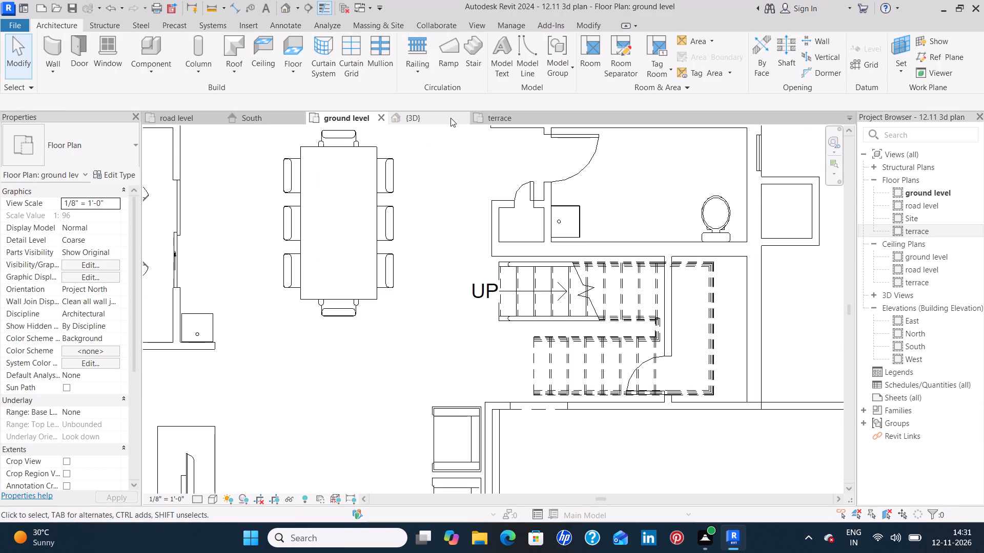
{"action": "left_click", "coordinate": [442, 117]}
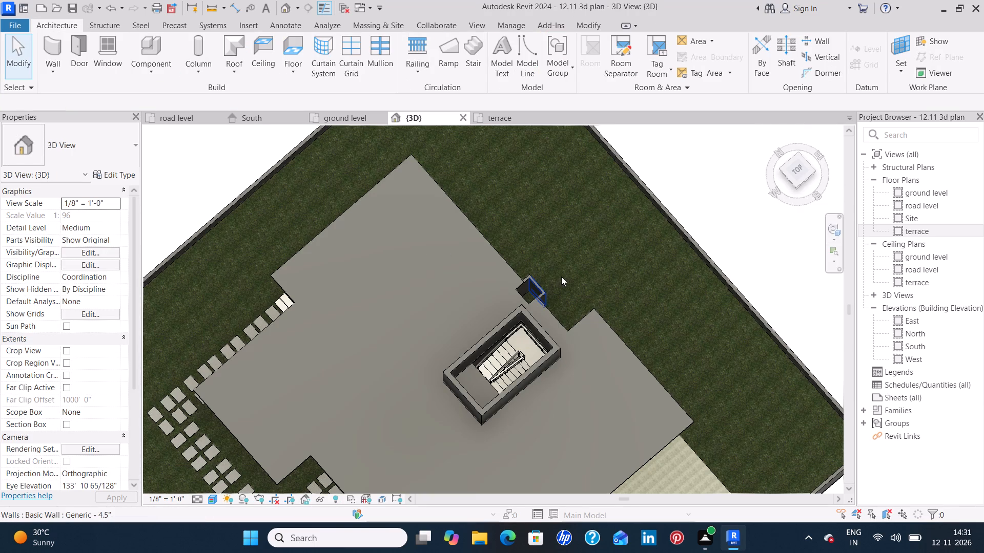
In the terrace plan, nudge the stair enclosure's west wall four increments east toward the stair.
{"action": "left_click", "coordinate": [503, 118]}
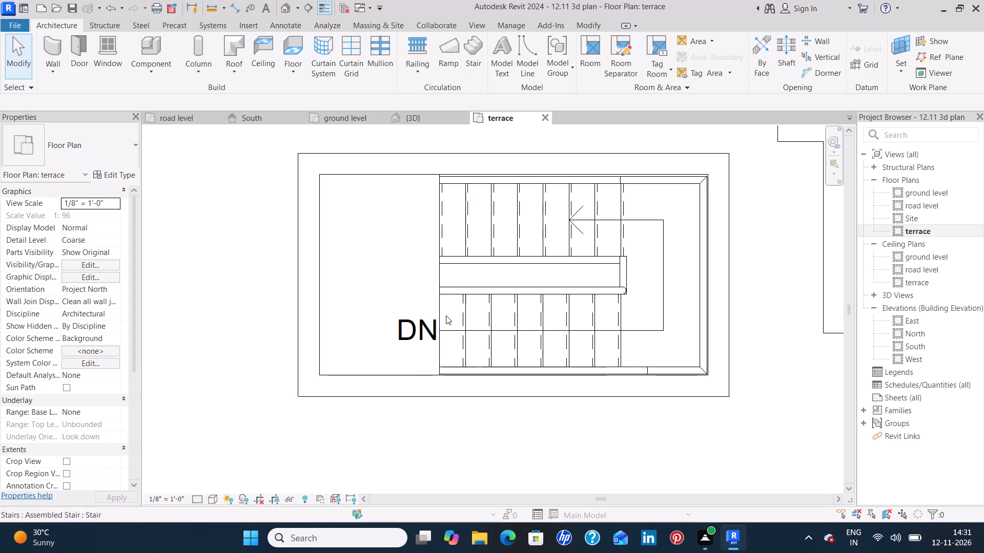
{"action": "left_click", "coordinate": [316, 272]}
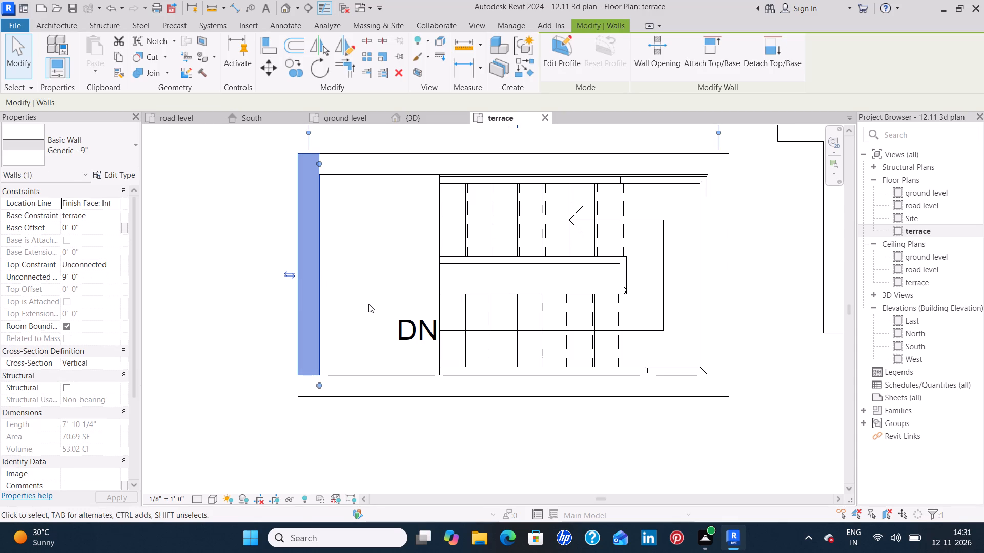
{"action": "key", "text": "Right"}
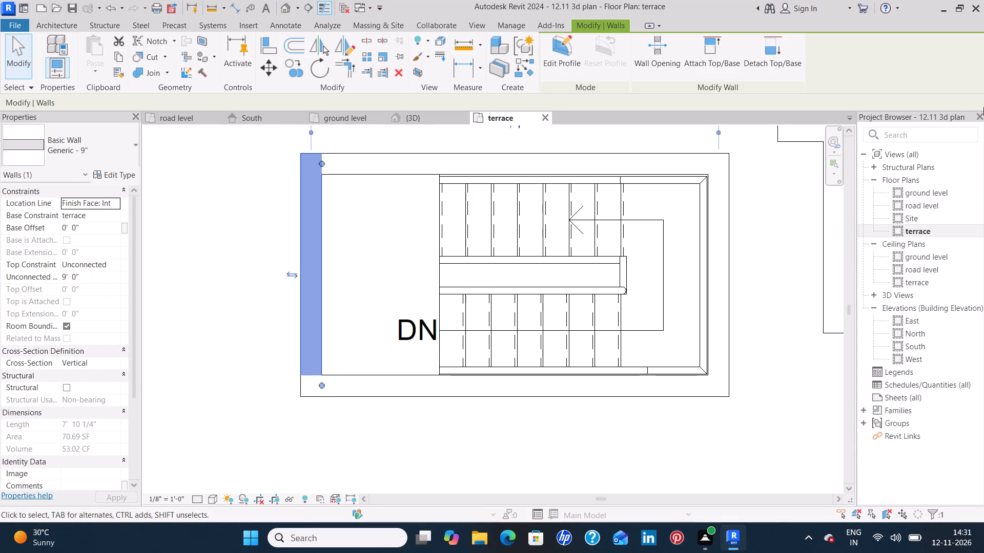
{"action": "key", "text": "Right"}
{"action": "key", "text": "Right"}
{"action": "key", "text": "Right"}
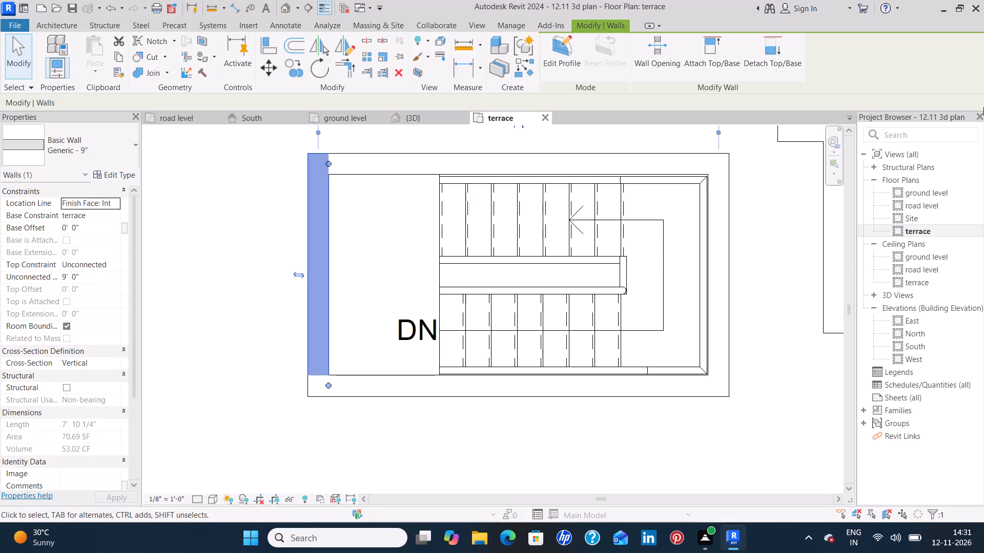
{"action": "left_click", "coordinate": [211, 301]}
Start a new floor sketch on the terrace level with a height offset of 9' for the stair enclosure.
{"action": "scroll", "coordinate": [216, 299], "scroll_direction": "down", "scroll_amount": 4}
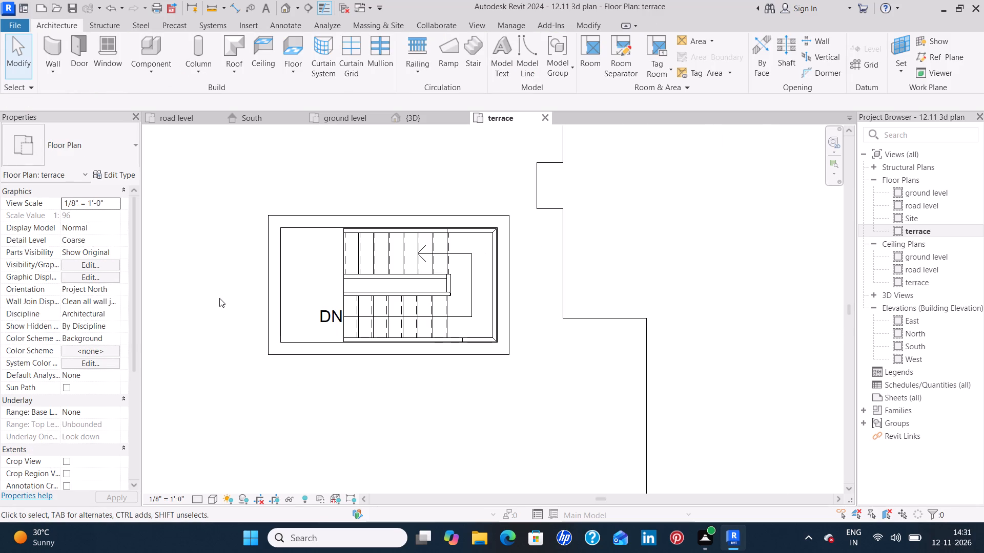
{"action": "middle_click_drag", "start_coordinate": [220, 298], "coordinate": [310, 328]}
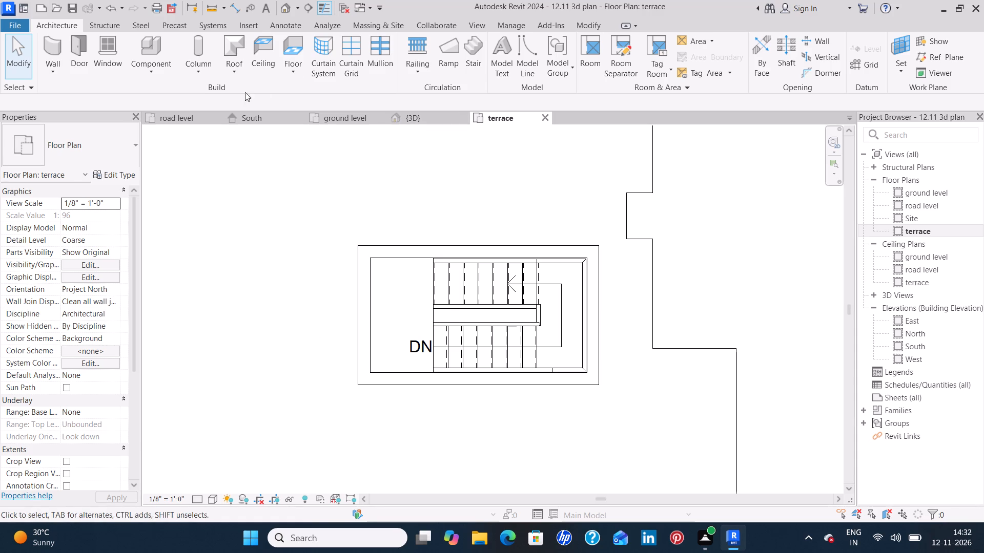
{"action": "left_click", "coordinate": [291, 49]}
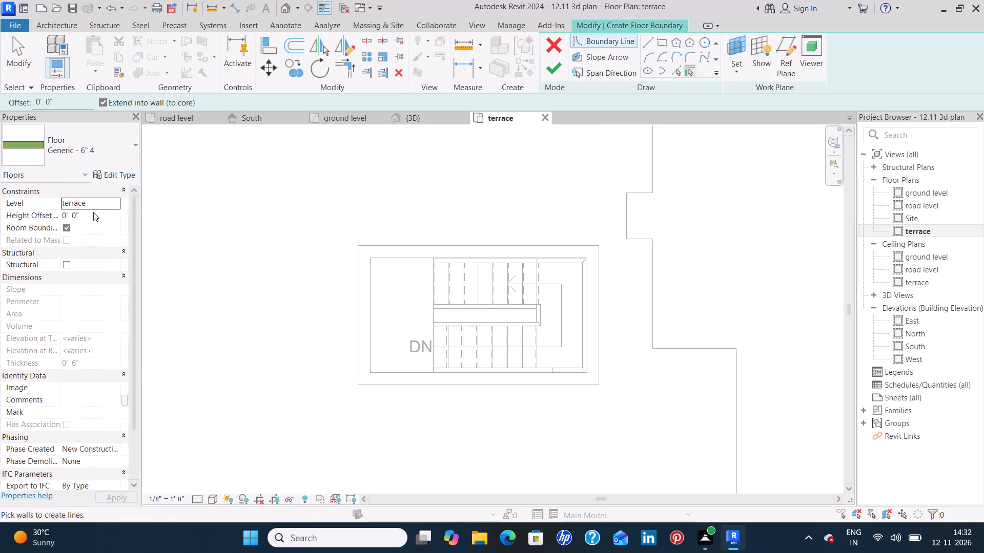
{"action": "left_click", "coordinate": [95, 216]}
{"action": "key", "text": "BackSpace"}
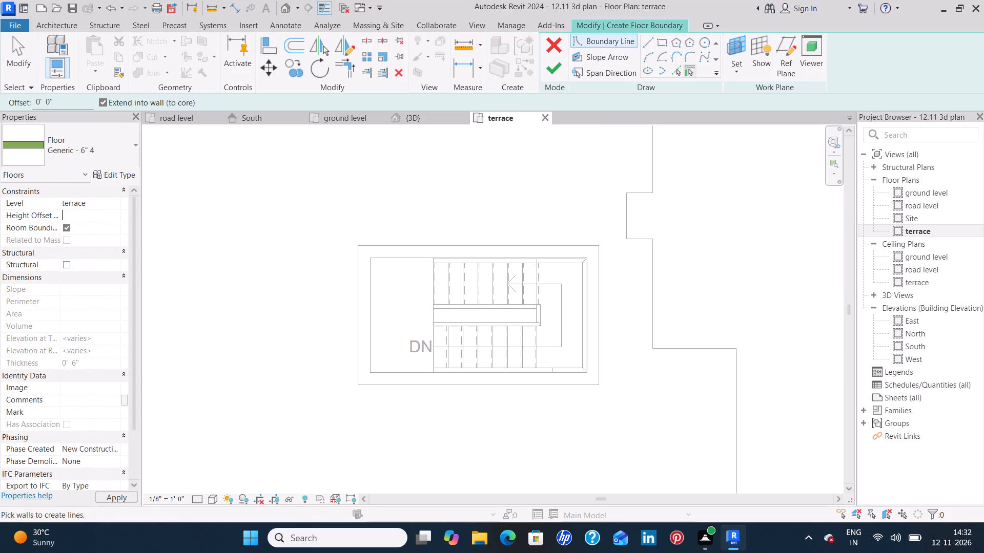
{"action": "key", "text": "9"}
{"action": "key", "text": "apostrophe"}
{"action": "key", "text": "Return"}
Duplicate the Generic - 6" 4 floor type and set its structure layer's material to Concrete, Cast-in-Place gray.
{"action": "left_click", "coordinate": [111, 175]}
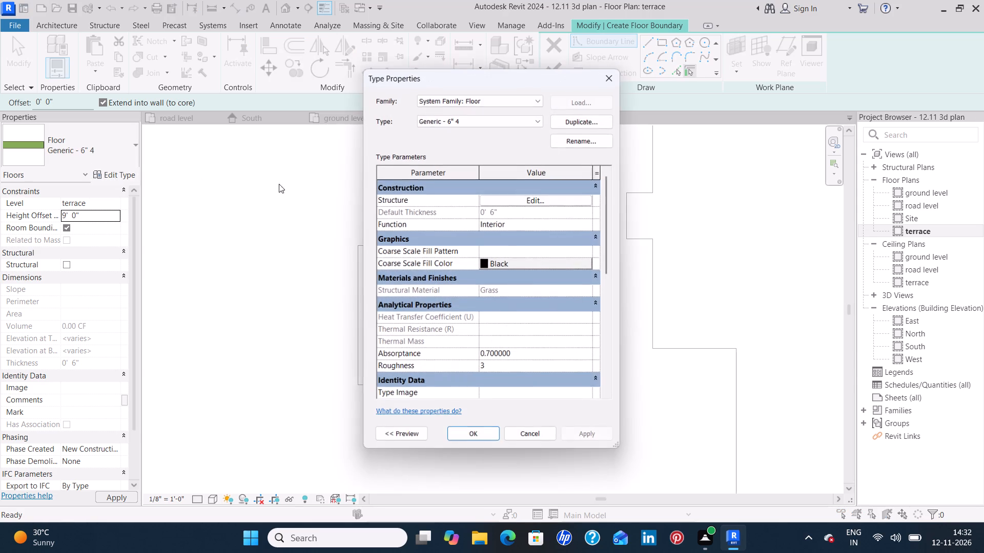
{"action": "left_click", "coordinate": [591, 126]}
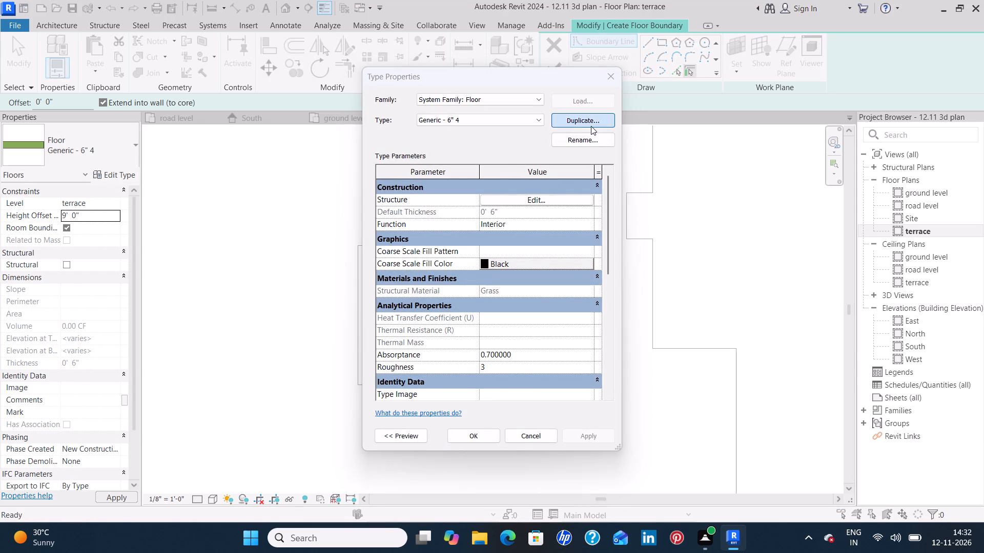
{"action": "left_click", "coordinate": [498, 292]}
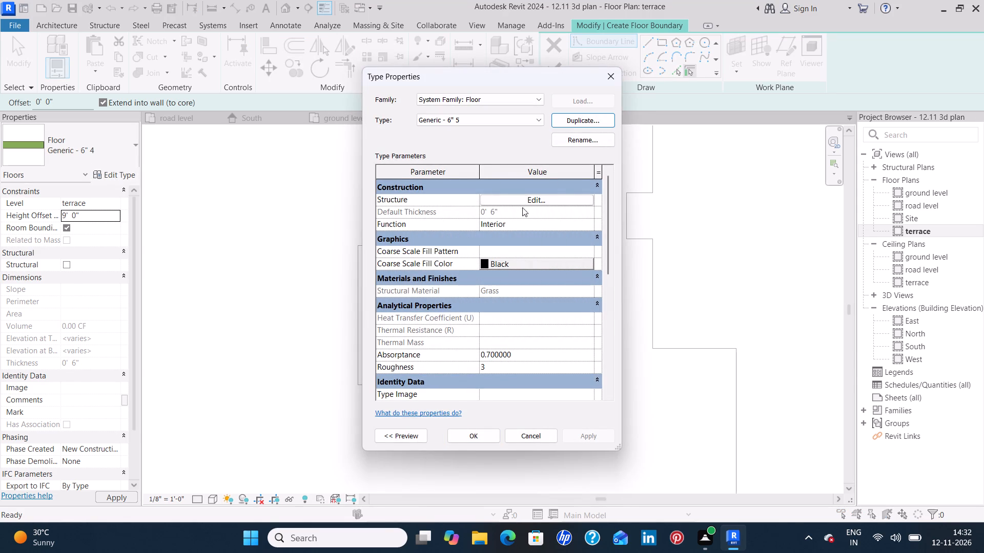
{"action": "left_click", "coordinate": [522, 200]}
{"action": "left_click", "coordinate": [466, 209]}
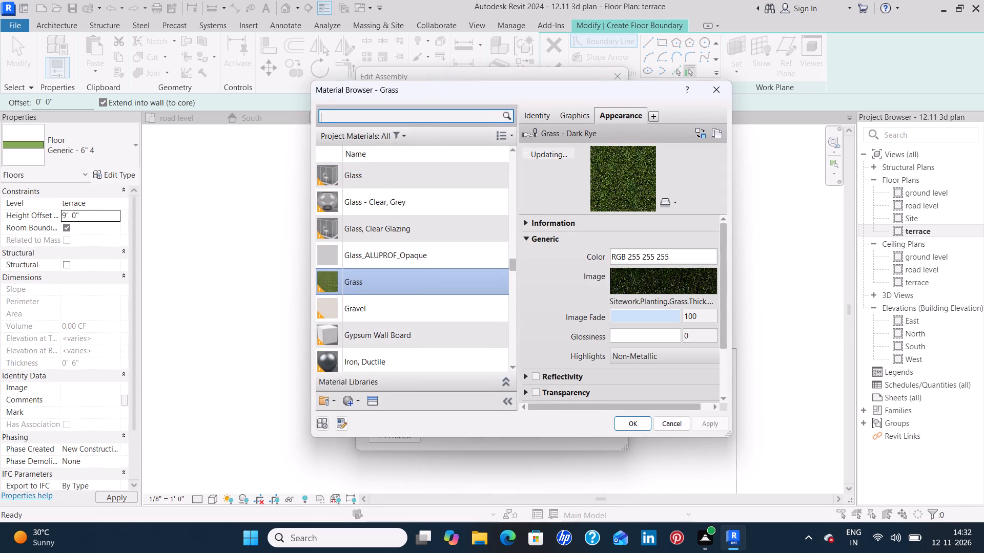
{"action": "left_click", "coordinate": [422, 118]}
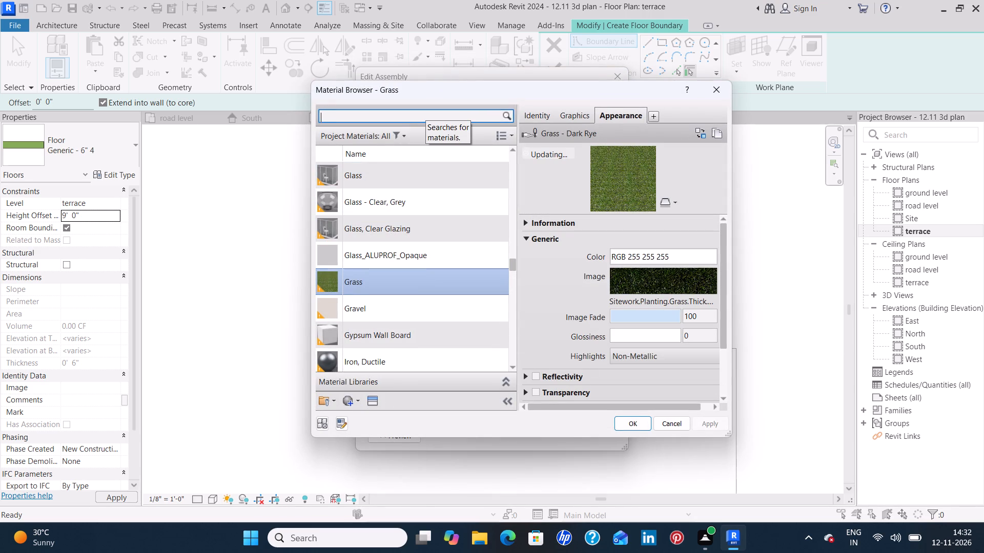
{"action": "type", "text": "cast"}
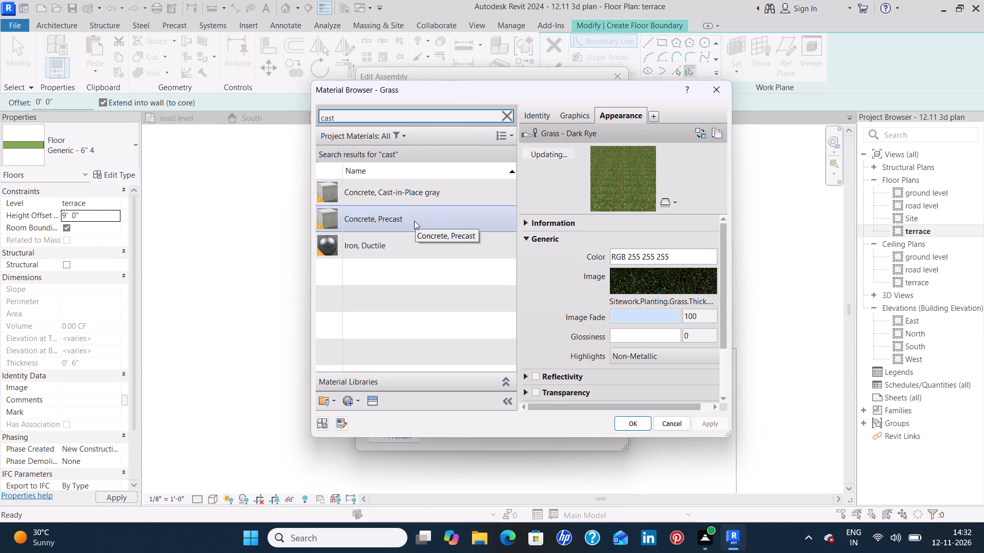
{"action": "left_click", "coordinate": [415, 195]}
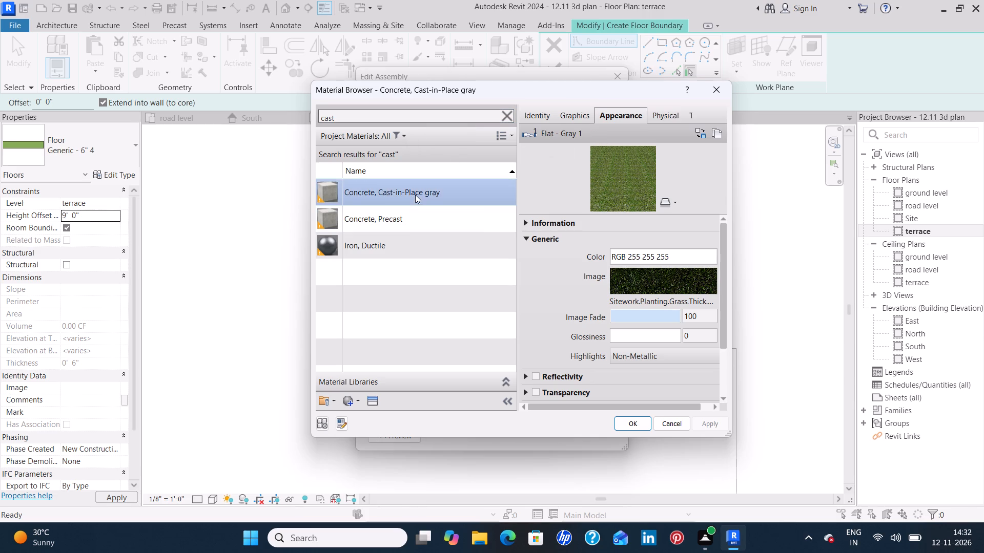
{"action": "left_click", "coordinate": [628, 419]}
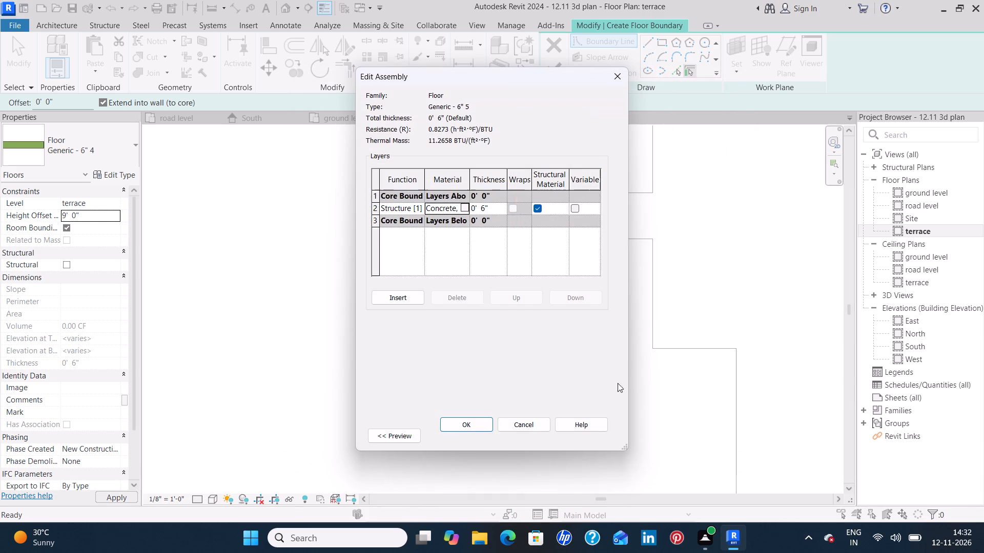
{"action": "left_click", "coordinate": [450, 420]}
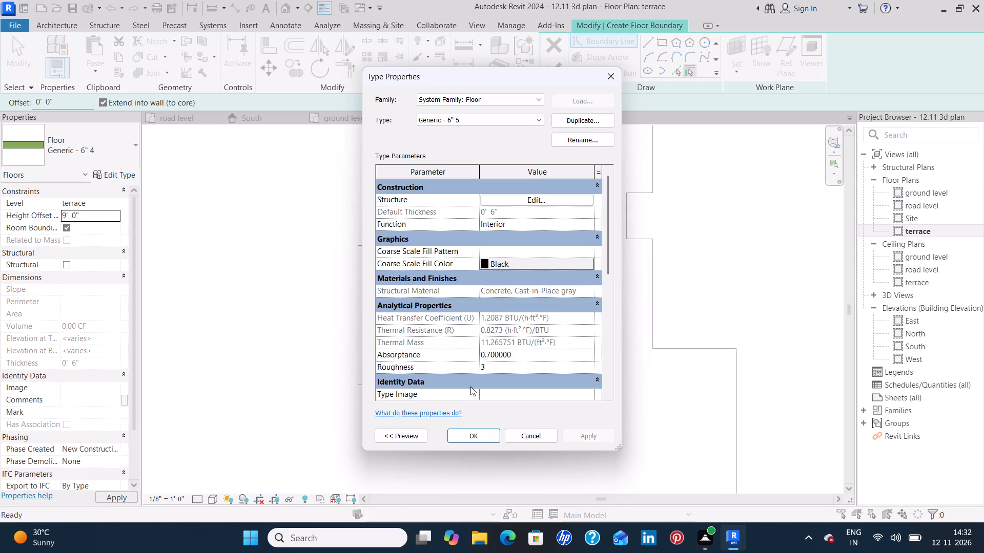
{"action": "left_click", "coordinate": [580, 434]}
{"action": "left_click", "coordinate": [472, 435]}
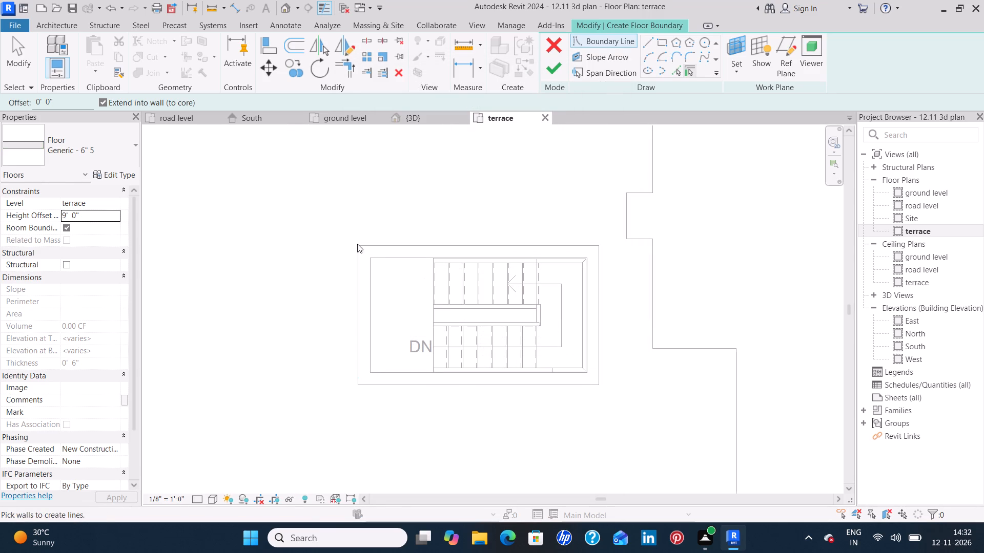
Draw a rectangular floor boundary offset 2' outward from the stair enclosure's outer wall corners and finish the roof slab.
{"action": "left_click", "coordinate": [663, 42]}
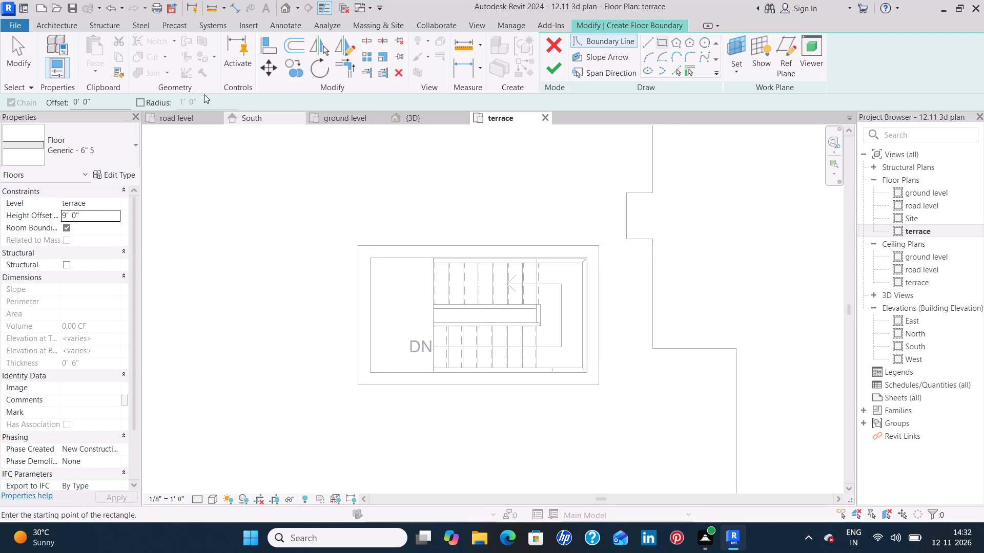
{"action": "left_click", "coordinate": [97, 105]}
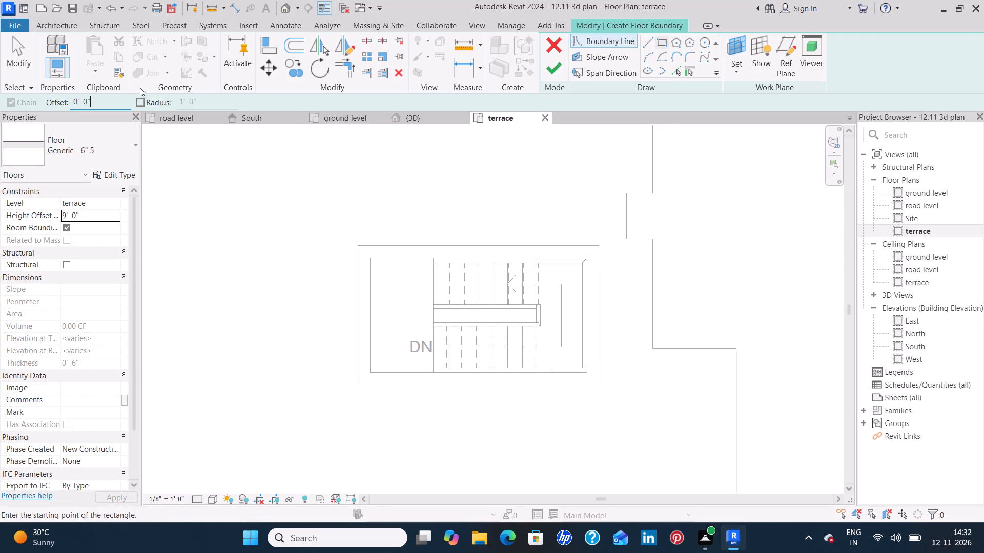
{"action": "key", "text": "BackSpace"}
{"action": "key", "text": "BackSpace"}
{"action": "key", "text": "BackSpace"}
{"action": "key", "text": "BackSpace"}
{"action": "key", "text": "BackSpace"}
{"action": "key", "text": "BackSpace"}
{"action": "type", "text": "2'"}
{"action": "key", "text": "Return"}
{"action": "left_click", "coordinate": [358, 246]}
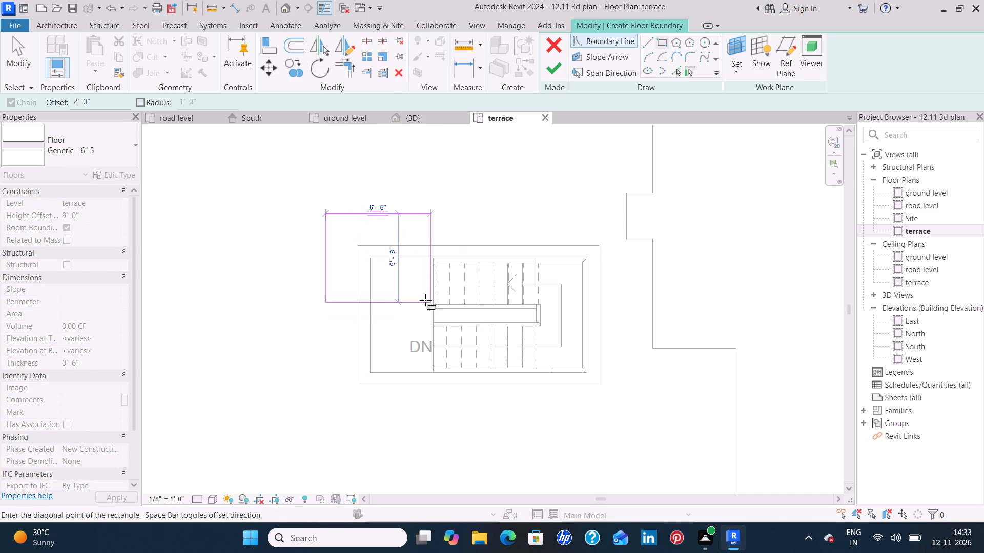
{"action": "left_click", "coordinate": [599, 384]}
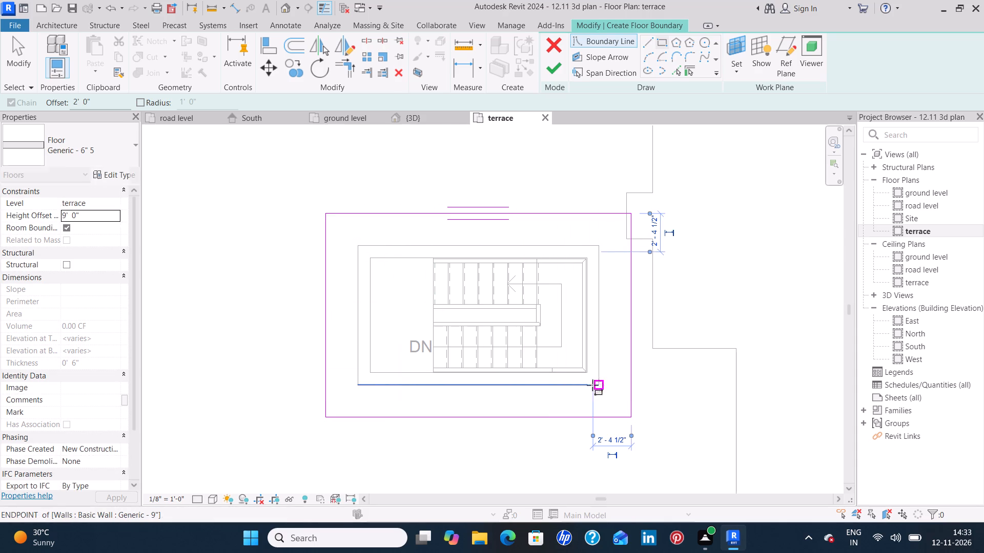
{"action": "key", "text": "Escape"}
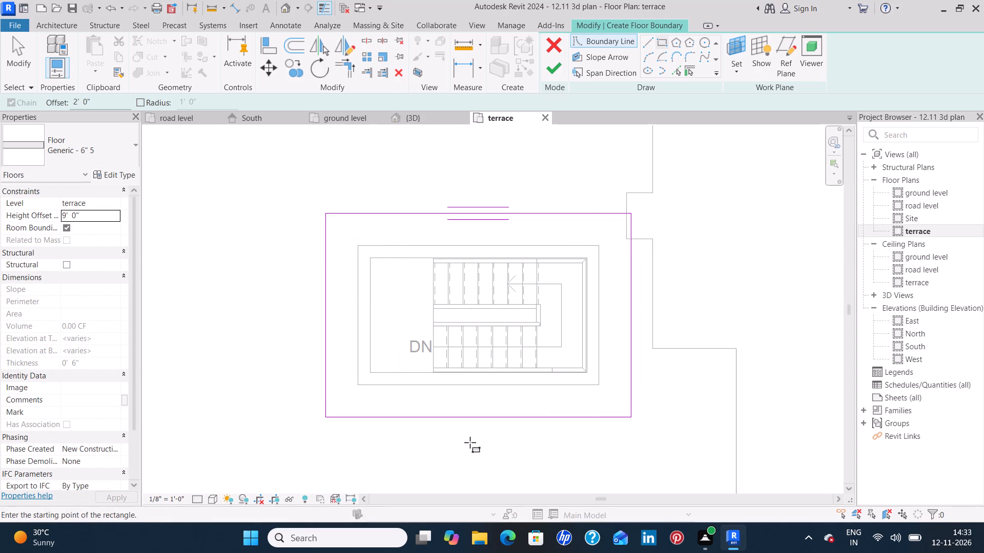
{"action": "left_click", "coordinate": [550, 69]}
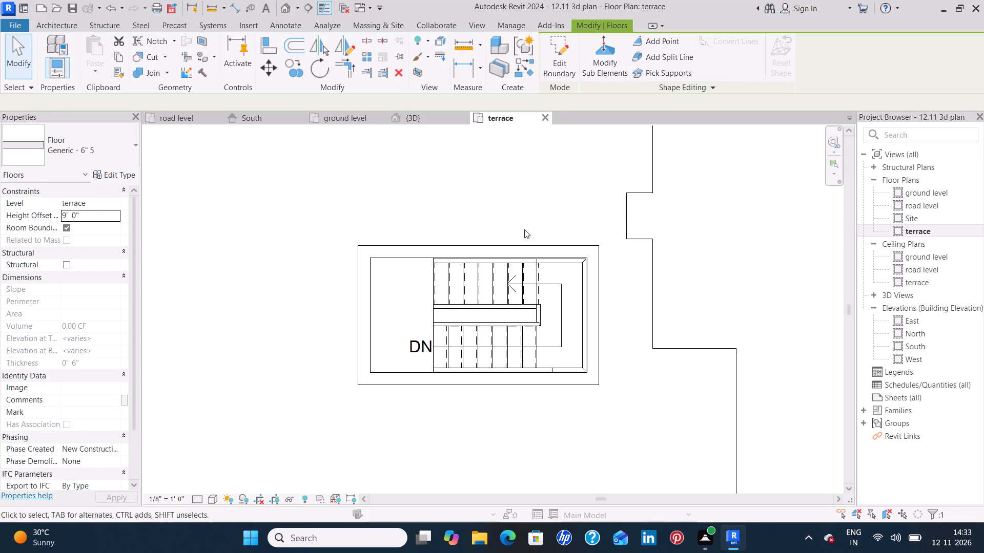
{"action": "left_click", "coordinate": [545, 216]}
Examine the new roof slab over the stair enclosure in the 3D view from the side and from above.
{"action": "left_click", "coordinate": [445, 117]}
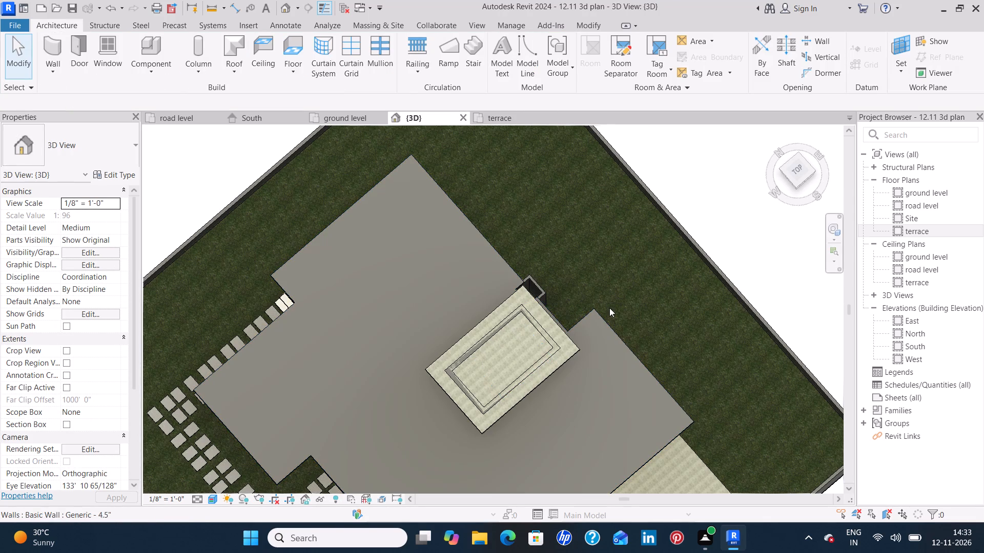
{"action": "middle_click_drag", "start_coordinate": [614, 307], "coordinate": [616, 239], "text": "shift"}
{"action": "middle_click_drag", "start_coordinate": [640, 400], "coordinate": [658, 289], "text": "shift"}
{"action": "middle_click_drag", "start_coordinate": [608, 390], "coordinate": [623, 258], "text": "shift"}
{"action": "middle_click_drag", "start_coordinate": [519, 296], "coordinate": [510, 270], "text": "shift"}
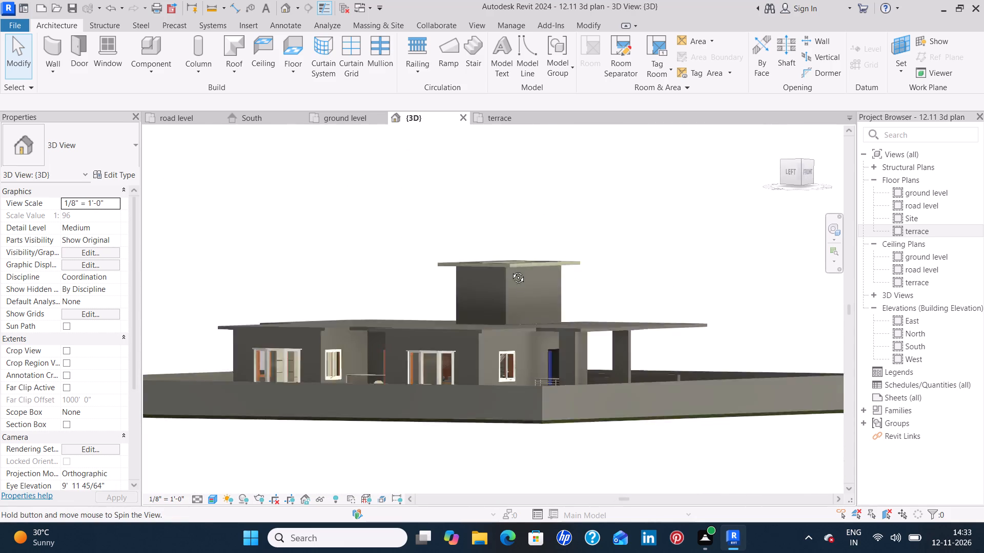
{"action": "middle_click_drag", "start_coordinate": [510, 270], "coordinate": [473, 335], "text": "shift"}
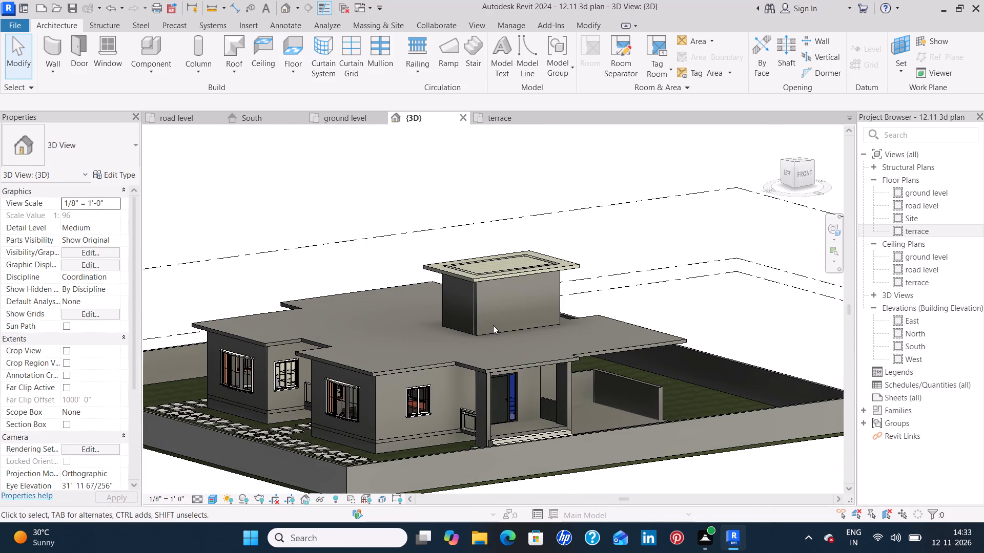
{"action": "middle_click_drag", "start_coordinate": [491, 325], "coordinate": [467, 416], "text": "shift"}
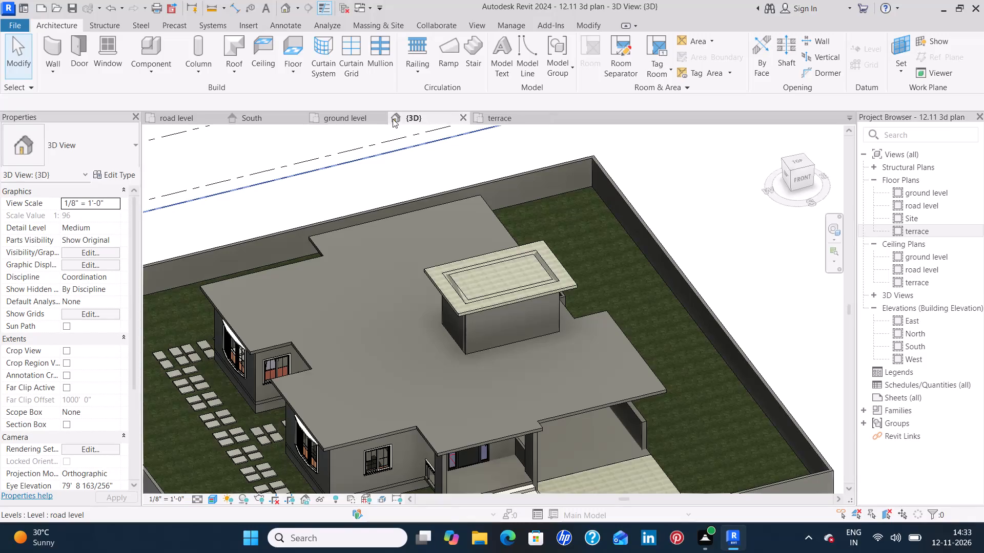
In the terrace plan, place a Single-Flush 30" x 84" door in the stair enclosure's west wall, centred about 2' from the south wall.
{"action": "left_click", "coordinate": [364, 120]}
{"action": "left_click", "coordinate": [495, 118]}
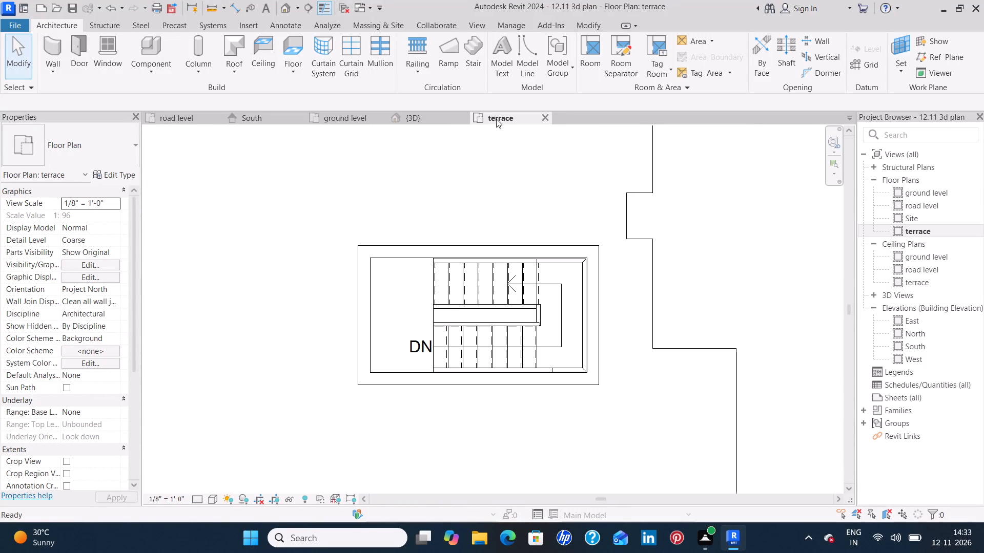
{"action": "scroll", "coordinate": [478, 216], "scroll_direction": "down", "scroll_amount": 4}
{"action": "middle_click_drag", "start_coordinate": [376, 282], "coordinate": [377, 276]}
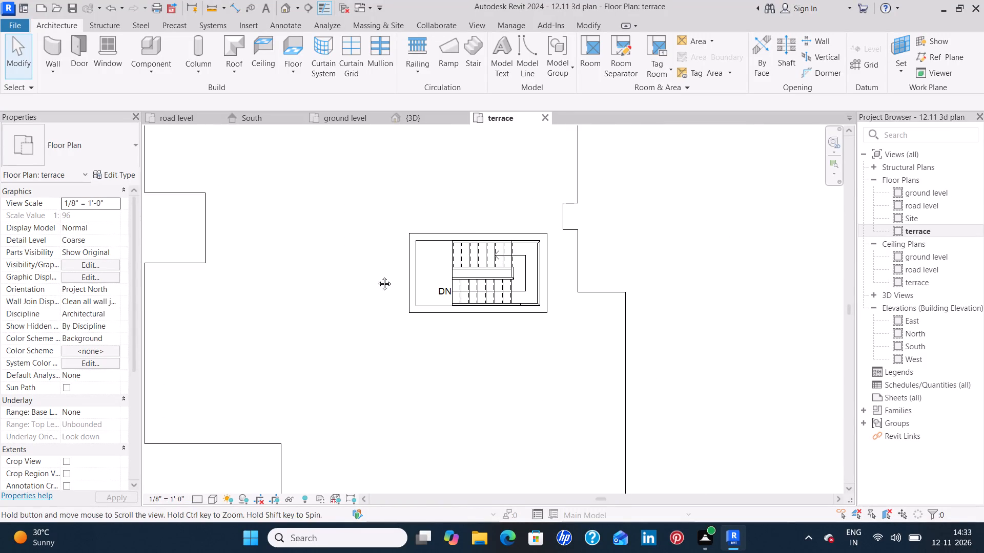
{"action": "middle_click_drag", "start_coordinate": [377, 276], "coordinate": [409, 239]}
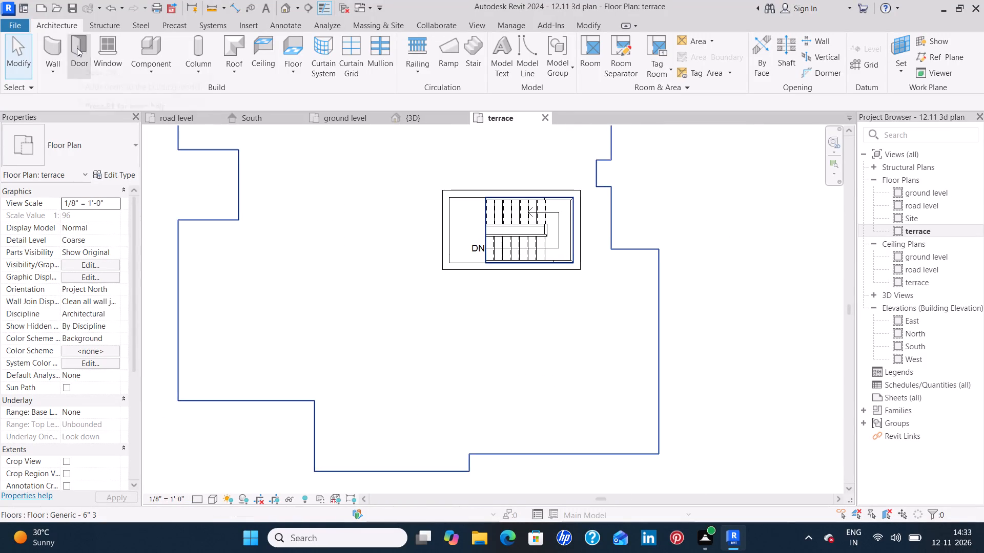
{"action": "left_click", "coordinate": [77, 48]}
{"action": "left_click", "coordinate": [92, 142]}
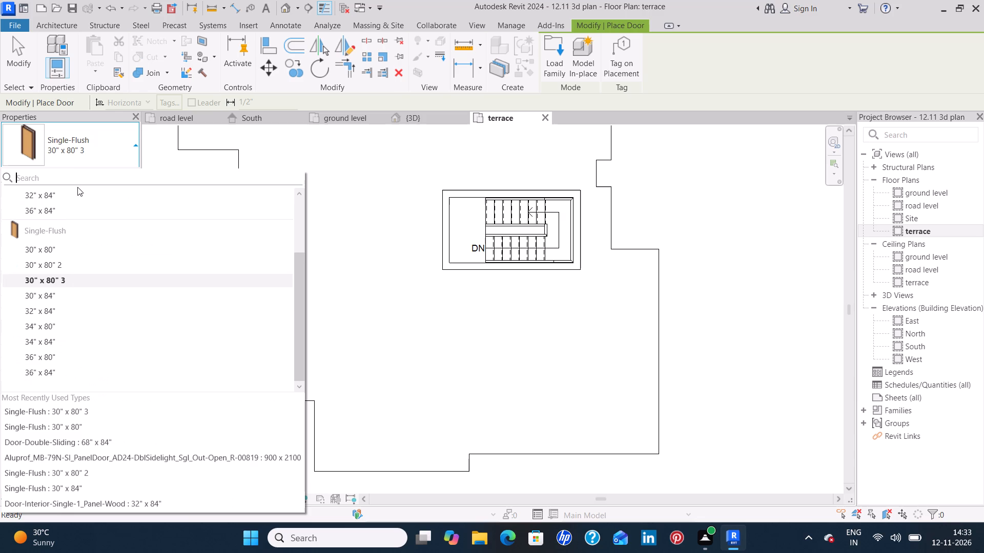
{"action": "left_click", "coordinate": [65, 294]}
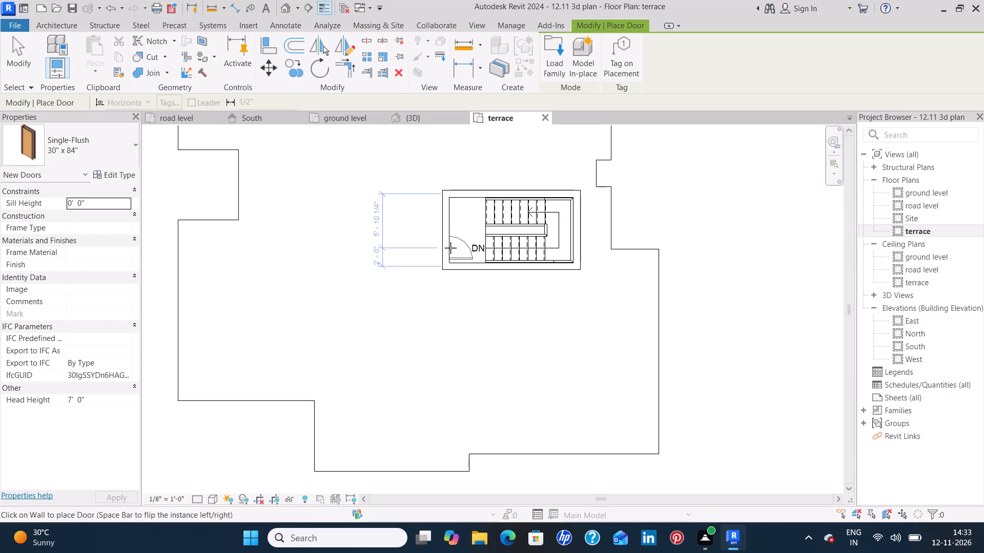
{"action": "left_click", "coordinate": [450, 248]}
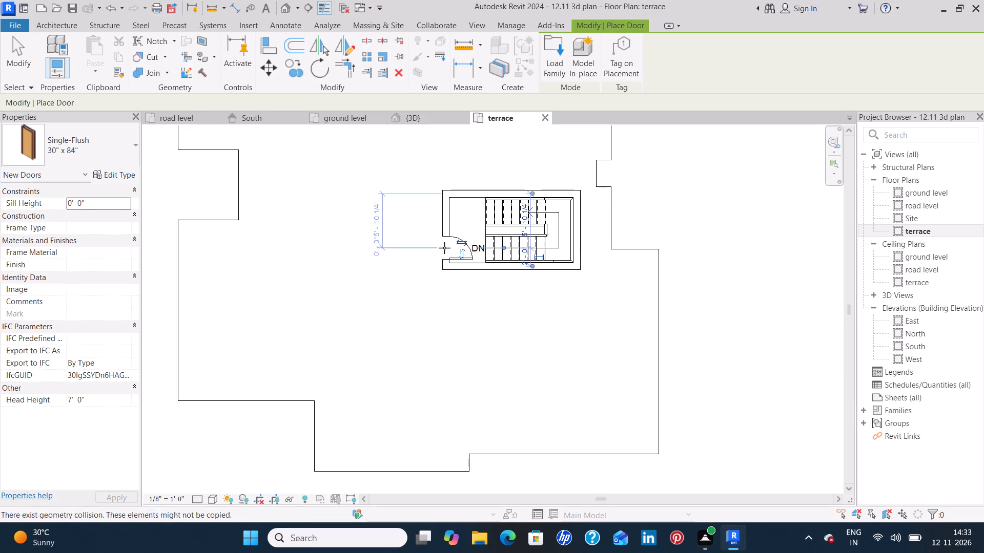
{"action": "key", "text": "Escape"}
{"action": "key", "text": "Escape"}
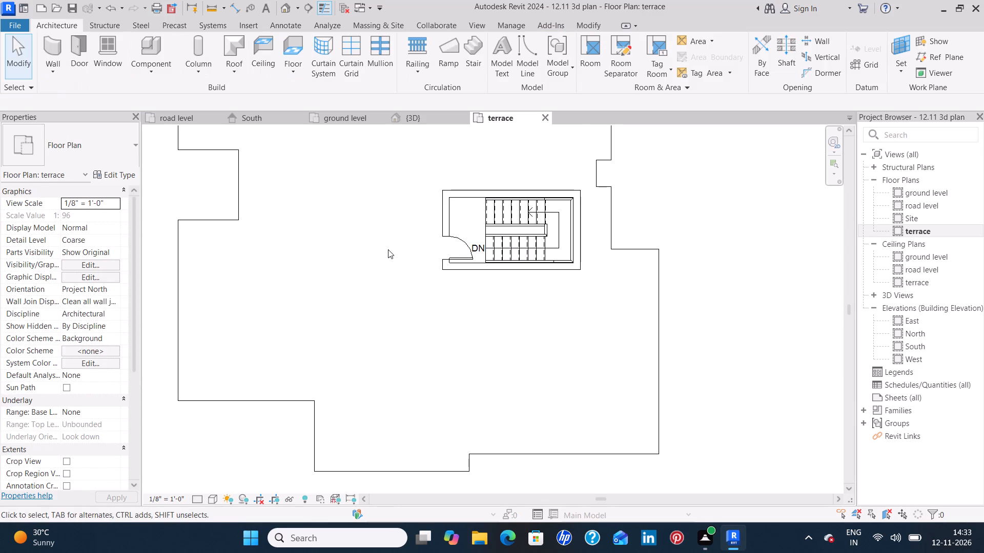
Examine the new terrace door and stair enclosure in the 3D view from the front, the west side and above.
{"action": "scroll", "coordinate": [388, 249], "scroll_direction": "down", "scroll_amount": 1}
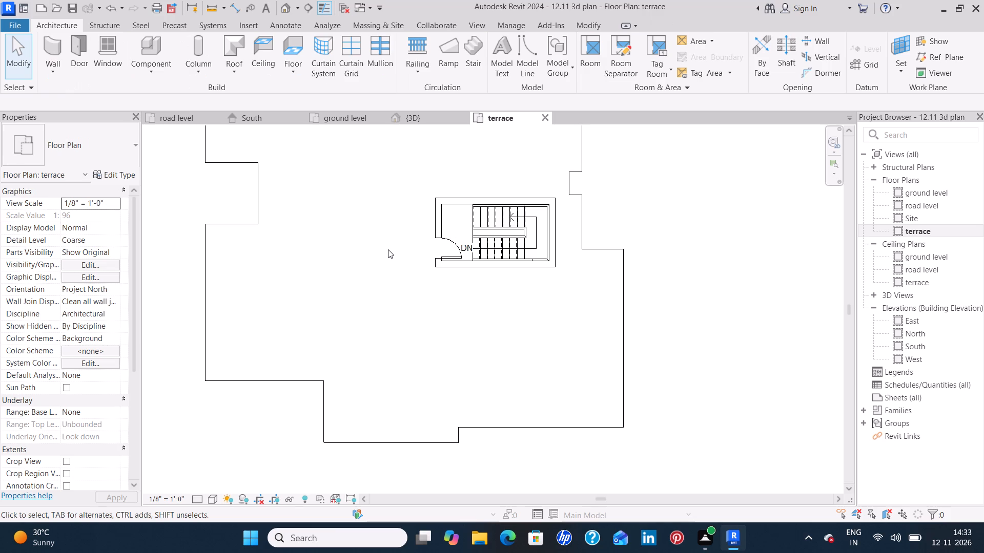
{"action": "scroll", "coordinate": [388, 249], "scroll_direction": "down", "scroll_amount": 1}
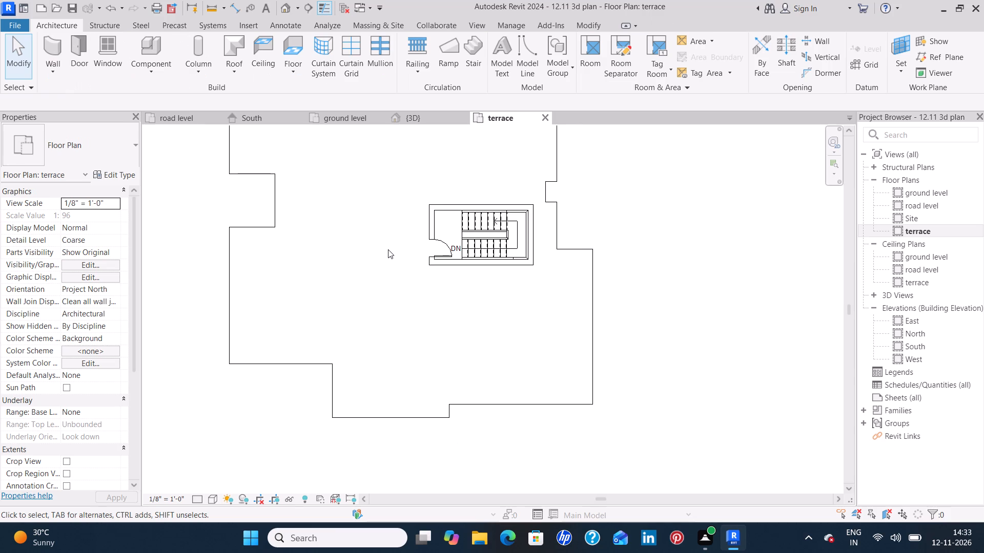
{"action": "scroll", "coordinate": [388, 249], "scroll_direction": "down", "scroll_amount": 2}
{"action": "middle_click_drag", "start_coordinate": [382, 225], "coordinate": [409, 292]}
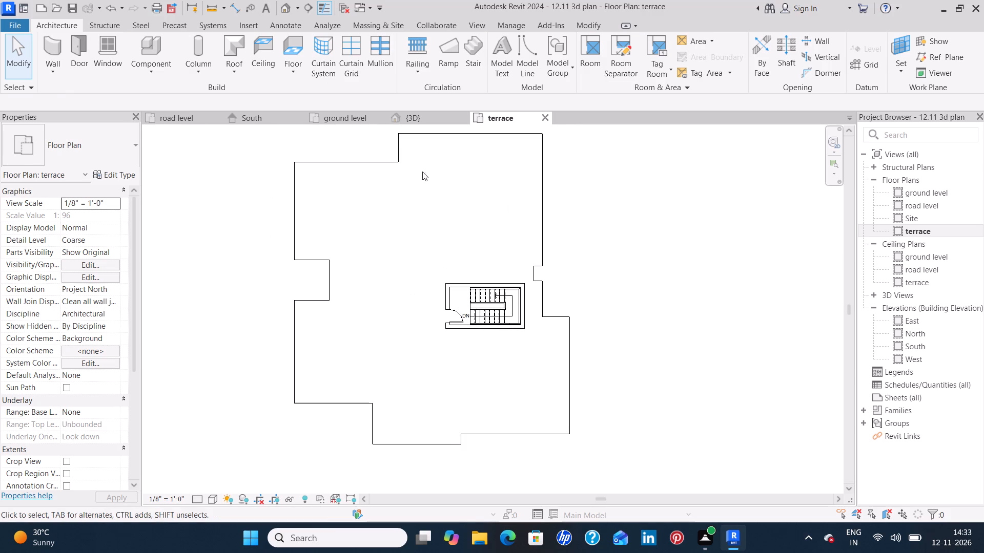
{"action": "left_click", "coordinate": [429, 122]}
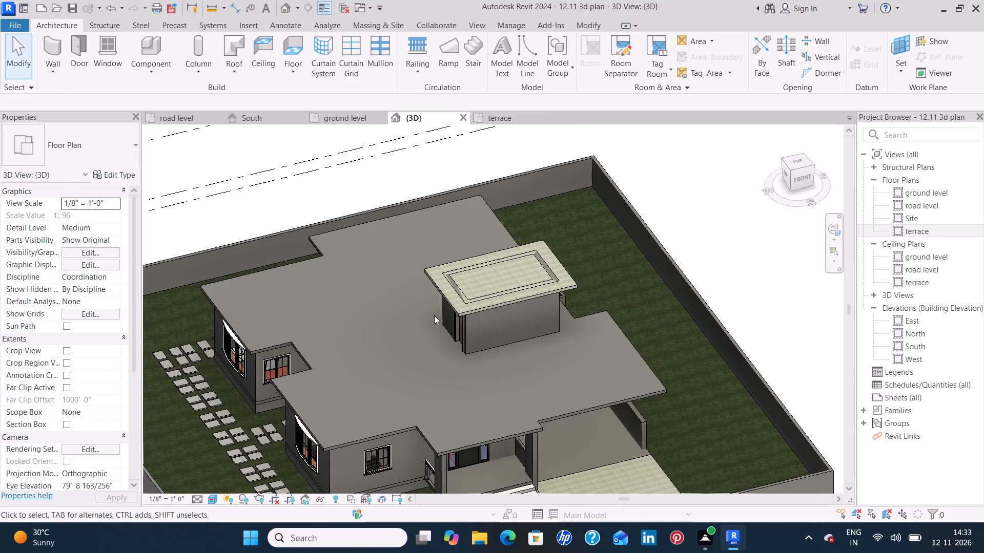
{"action": "middle_click_drag", "start_coordinate": [509, 387], "coordinate": [530, 392], "text": "shift"}
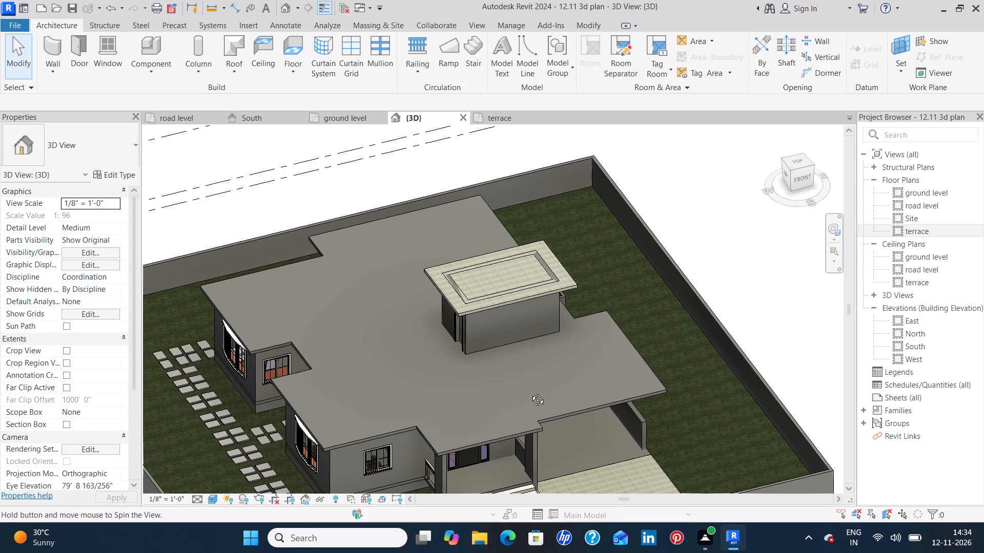
{"action": "middle_click_drag", "start_coordinate": [530, 392], "coordinate": [603, 406], "text": "shift"}
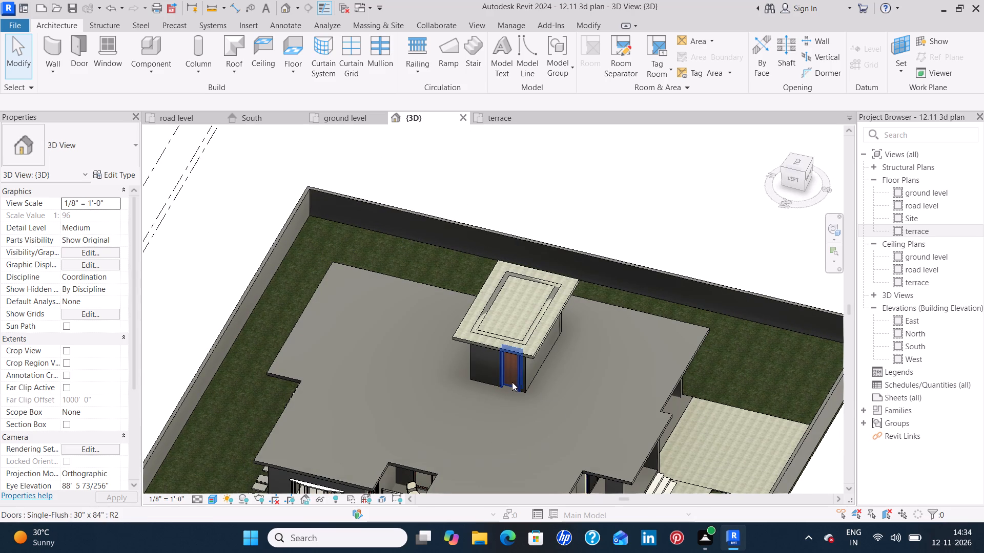
{"action": "scroll", "coordinate": [511, 374], "scroll_direction": "up", "scroll_amount": 9}
{"action": "middle_click_drag", "start_coordinate": [618, 372], "coordinate": [528, 381], "text": "shift"}
{"action": "scroll", "coordinate": [526, 376], "scroll_direction": "down", "scroll_amount": 5}
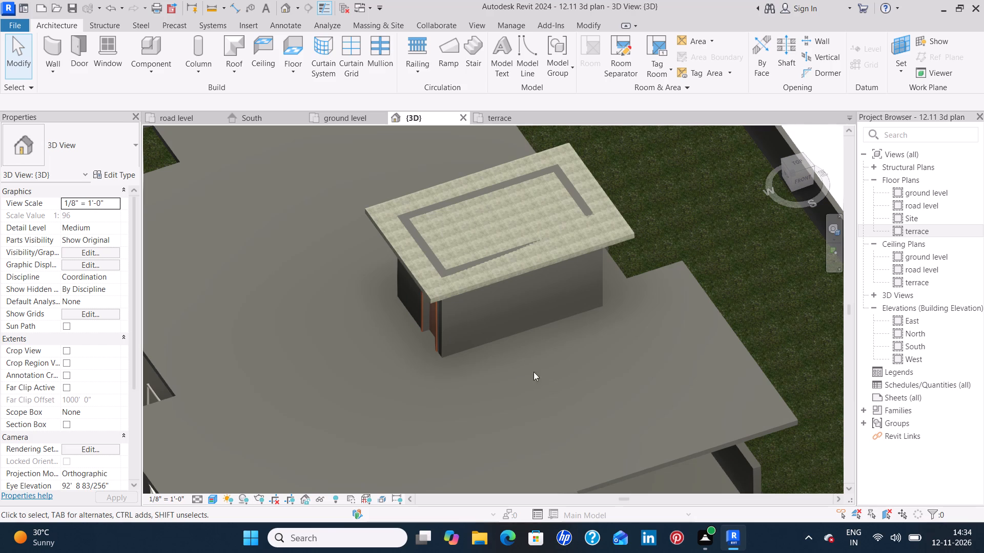
{"action": "middle_click_drag", "start_coordinate": [520, 397], "coordinate": [583, 384], "text": "shift"}
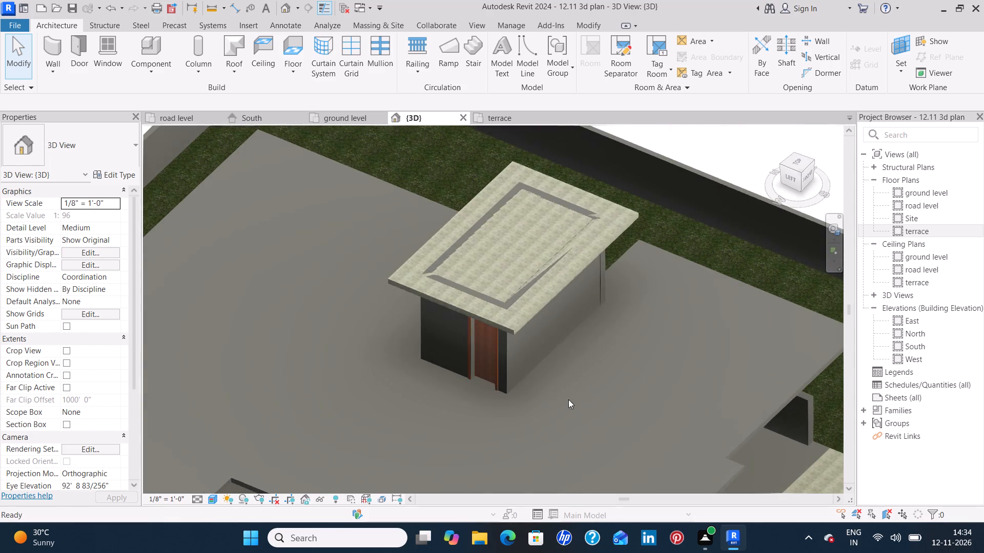
{"action": "middle_click_drag", "start_coordinate": [563, 405], "coordinate": [622, 366]}
{"action": "scroll", "coordinate": [621, 369], "scroll_direction": "down", "scroll_amount": 3}
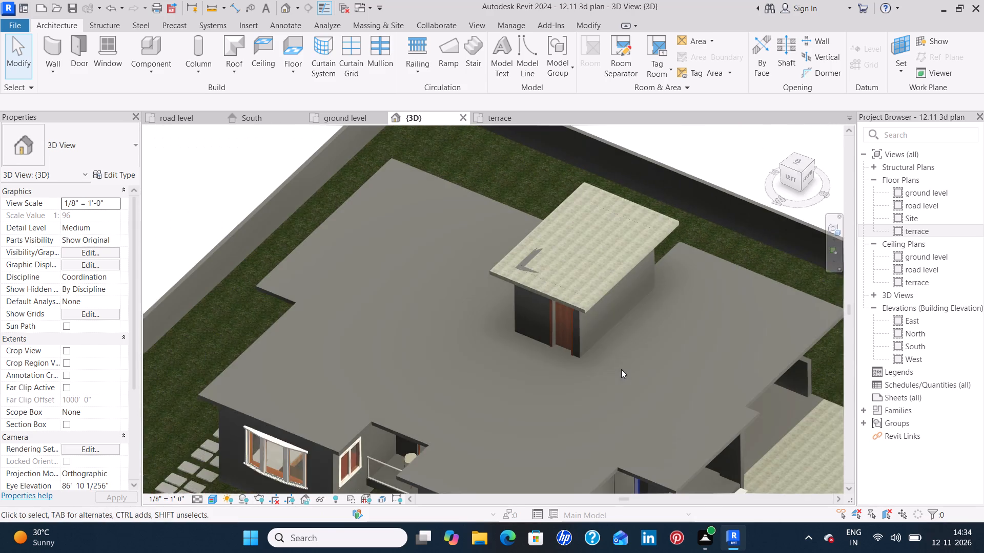
{"action": "middle_click_drag", "start_coordinate": [614, 375], "coordinate": [625, 320], "text": "shift"}
{"action": "scroll", "coordinate": [625, 320], "scroll_direction": "down", "scroll_amount": 4}
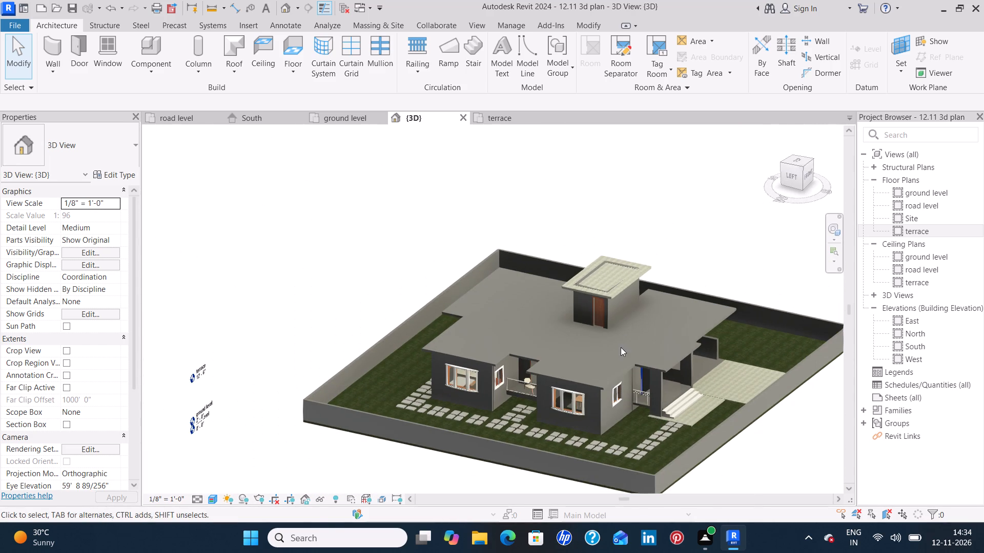
{"action": "middle_click_drag", "start_coordinate": [619, 351], "coordinate": [616, 313]}
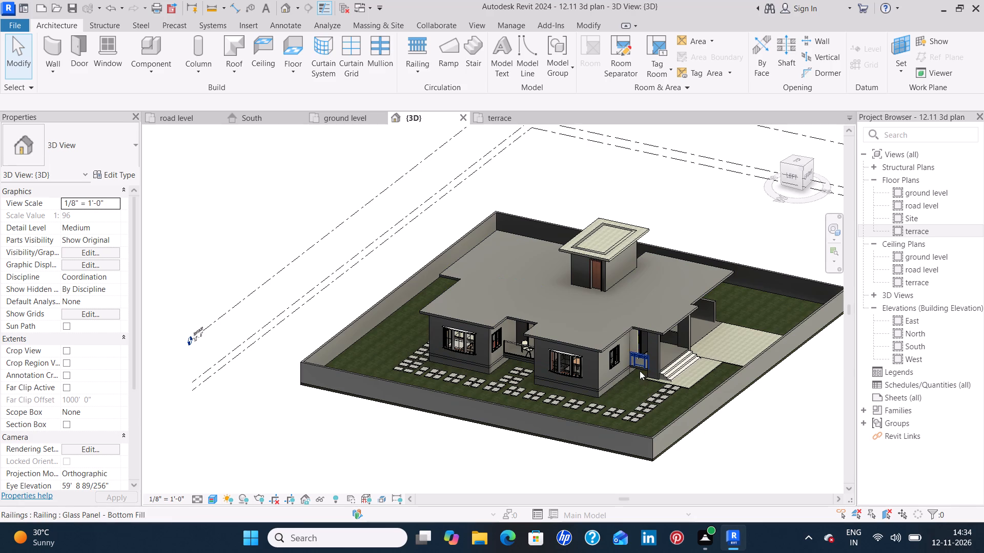
Examine the house exterior up close in 3D: entrance steps, rear railing, west bay windows, lawn and stepping-stone paths.
{"action": "scroll", "coordinate": [640, 371], "scroll_direction": "up", "scroll_amount": 14}
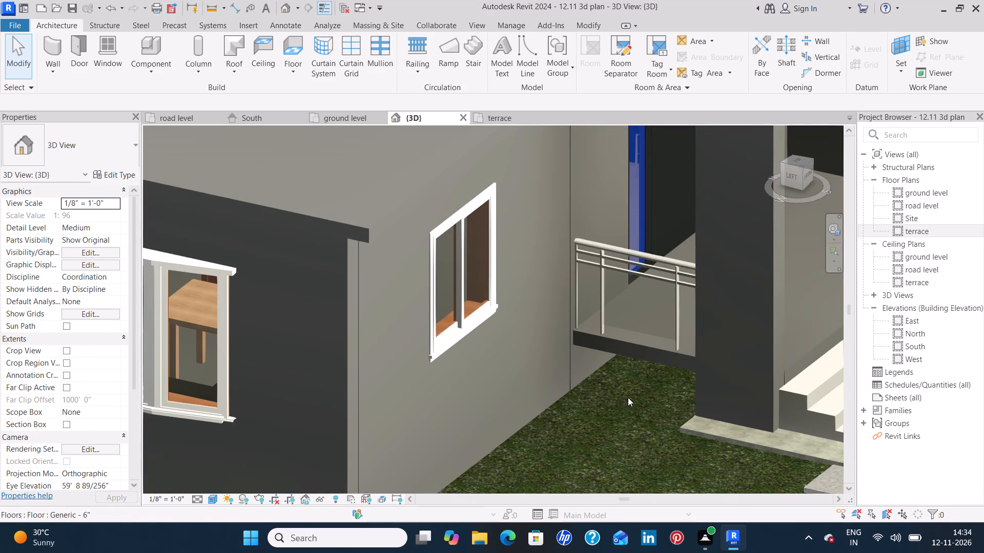
{"action": "middle_click_drag", "start_coordinate": [628, 393], "coordinate": [575, 410], "text": "shift"}
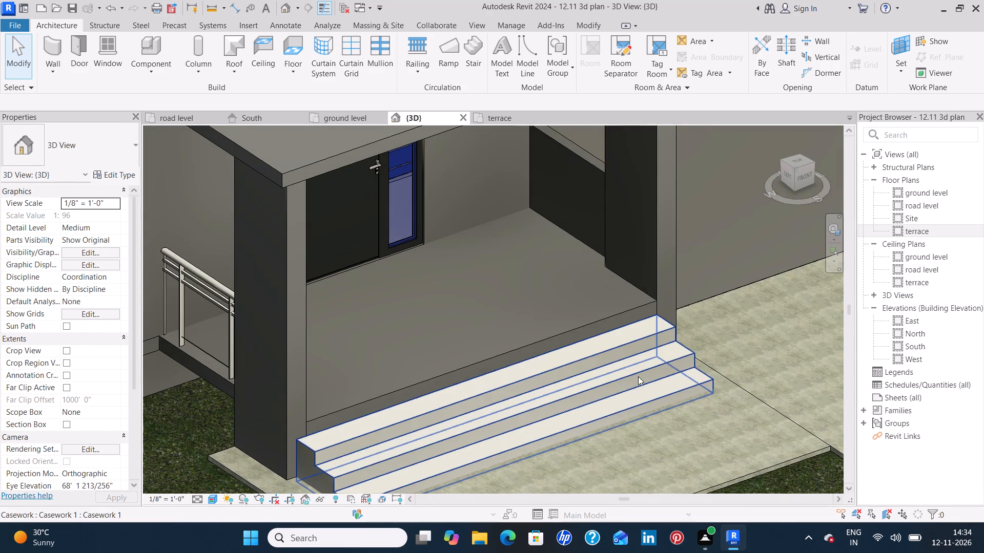
{"action": "middle_click_drag", "start_coordinate": [305, 402], "coordinate": [536, 366], "text": "shift"}
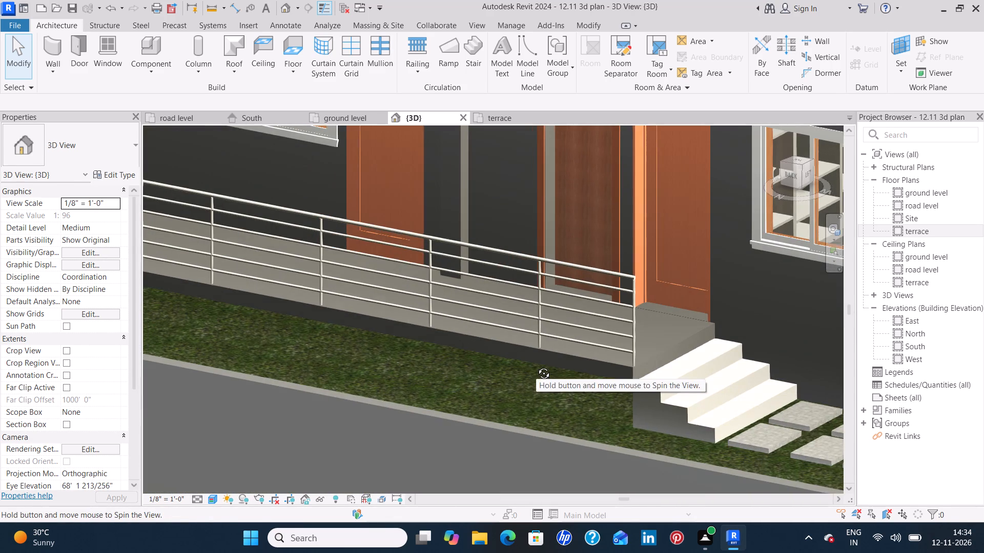
{"action": "middle_click_drag", "start_coordinate": [536, 366], "coordinate": [574, 395], "text": "shift"}
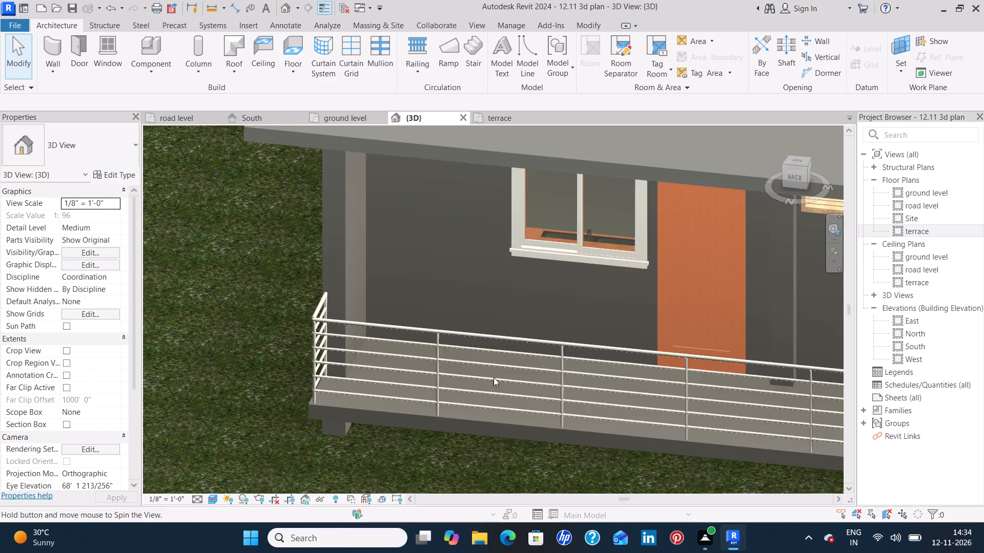
{"action": "middle_click_drag", "start_coordinate": [550, 428], "coordinate": [445, 401]}
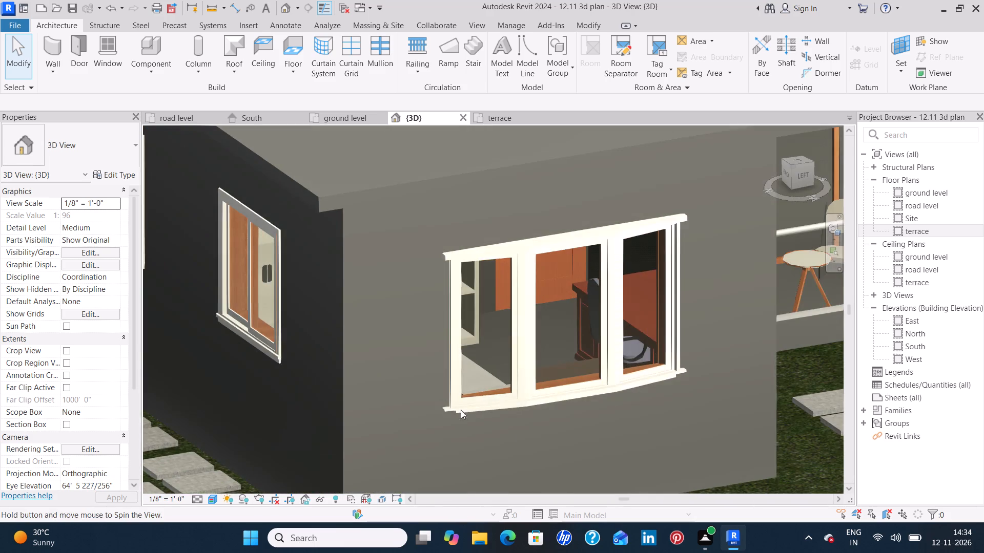
{"action": "middle_click_drag", "start_coordinate": [557, 433], "coordinate": [482, 318]}
{"action": "scroll", "coordinate": [517, 323], "scroll_direction": "down", "scroll_amount": 1}
{"action": "middle_click_drag", "start_coordinate": [630, 326], "coordinate": [583, 351], "text": "shift"}
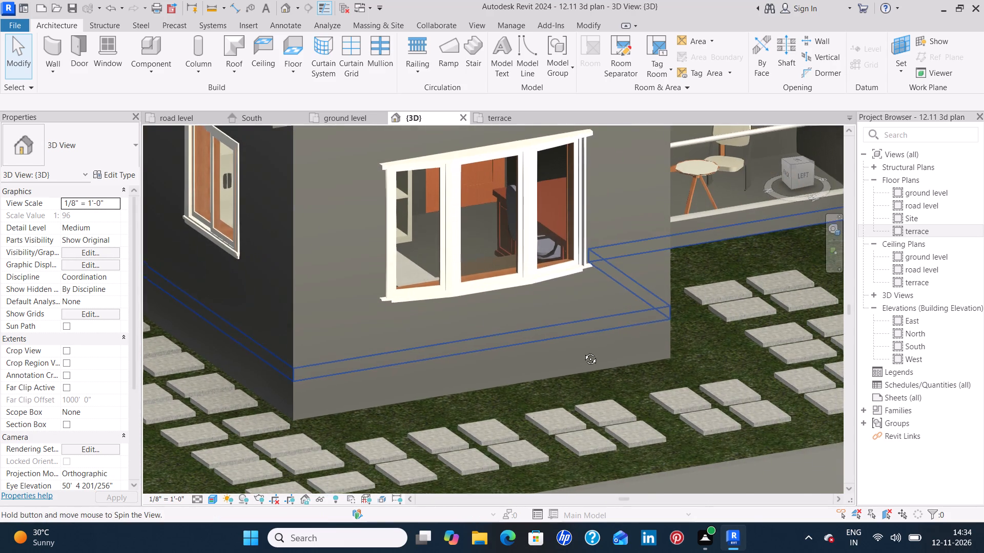
{"action": "middle_click_drag", "start_coordinate": [583, 351], "coordinate": [529, 378], "text": "shift"}
{"action": "middle_click_drag", "start_coordinate": [617, 393], "coordinate": [630, 375]}
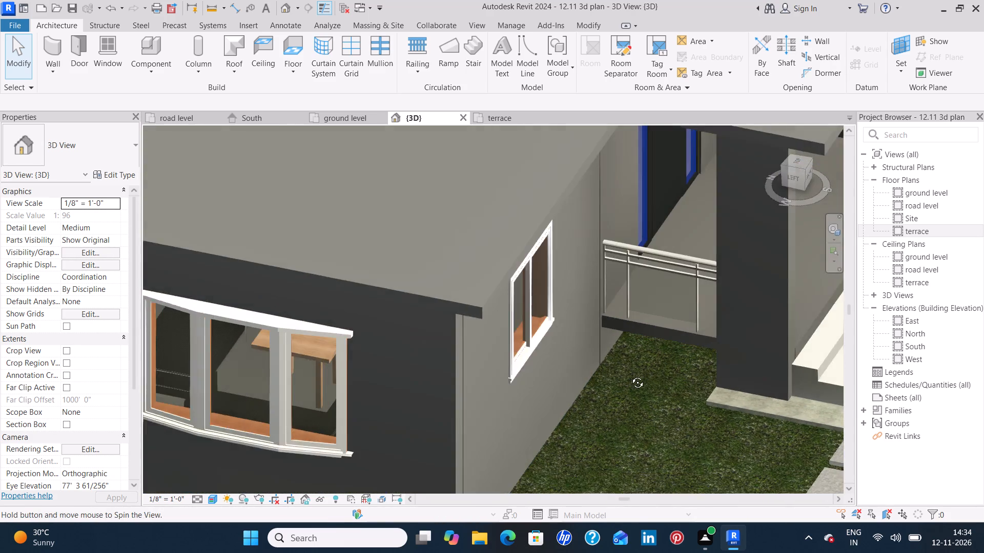
{"action": "middle_click_drag", "start_coordinate": [630, 375], "coordinate": [644, 352]}
{"action": "middle_click_drag", "start_coordinate": [746, 384], "coordinate": [702, 442]}
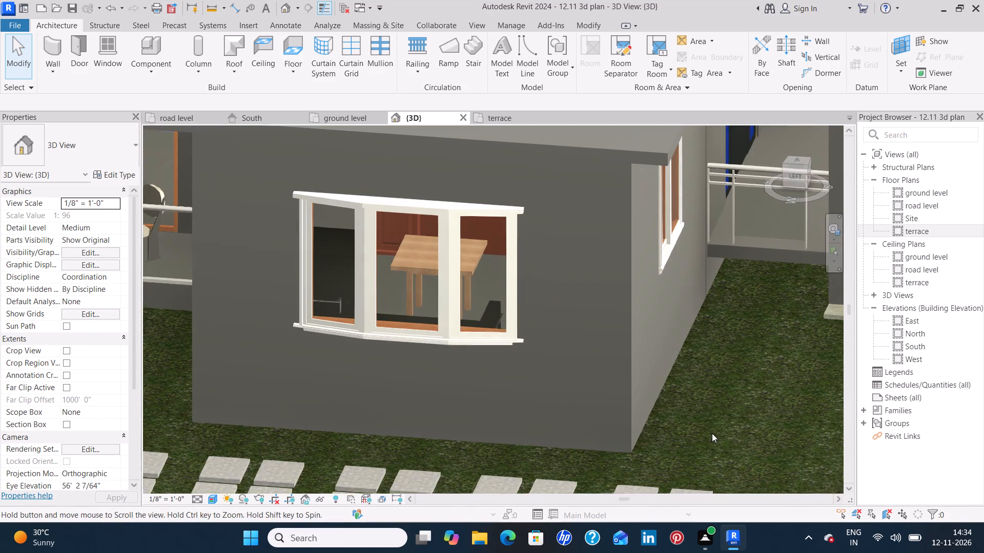
{"action": "scroll", "coordinate": [728, 375], "scroll_direction": "up", "scroll_amount": 4}
{"action": "middle_click_drag", "start_coordinate": [731, 375], "coordinate": [743, 330], "text": "shift"}
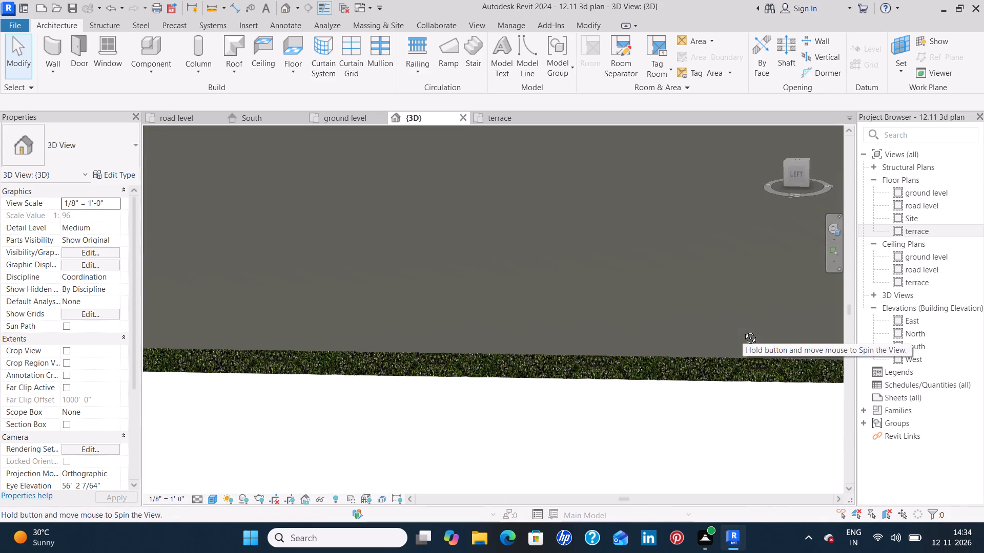
{"action": "middle_click_drag", "start_coordinate": [743, 330], "coordinate": [740, 356], "text": "shift"}
{"action": "middle_click_drag", "start_coordinate": [742, 356], "coordinate": [562, 419]}
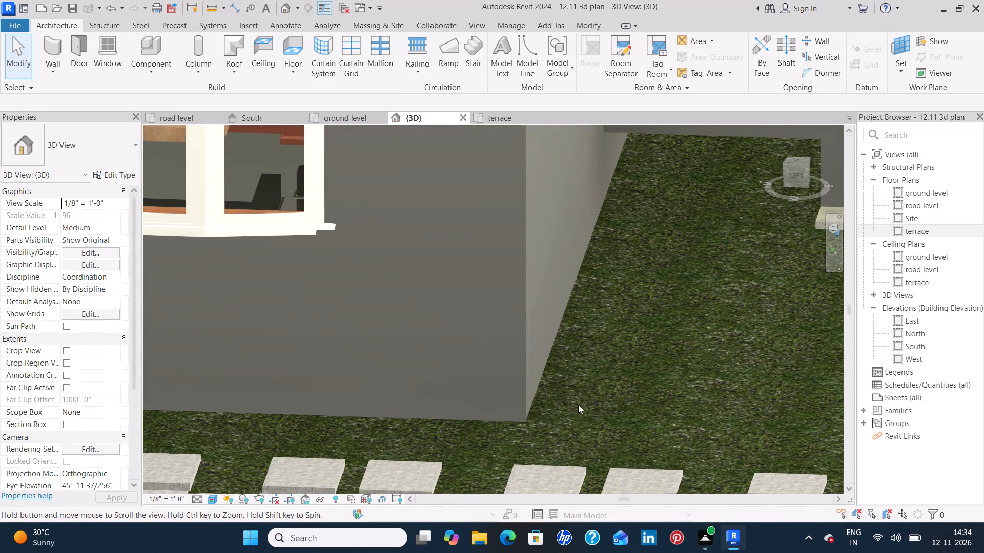
{"action": "middle_click_drag", "start_coordinate": [690, 334], "coordinate": [659, 393]}
{"action": "scroll", "coordinate": [659, 393], "scroll_direction": "up", "scroll_amount": 1}
{"action": "scroll", "coordinate": [660, 390], "scroll_direction": "down", "scroll_amount": 8}
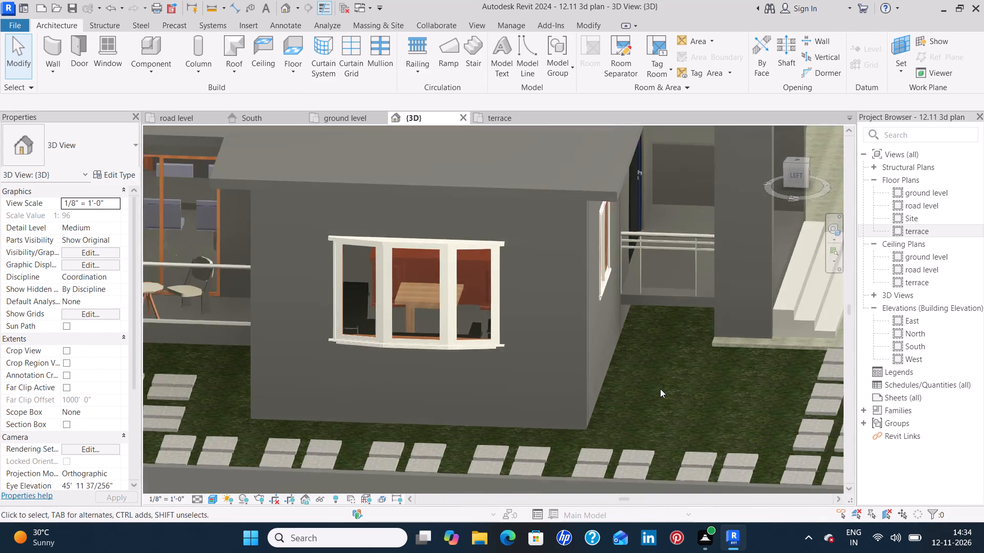
{"action": "key", "text": "Escape"}
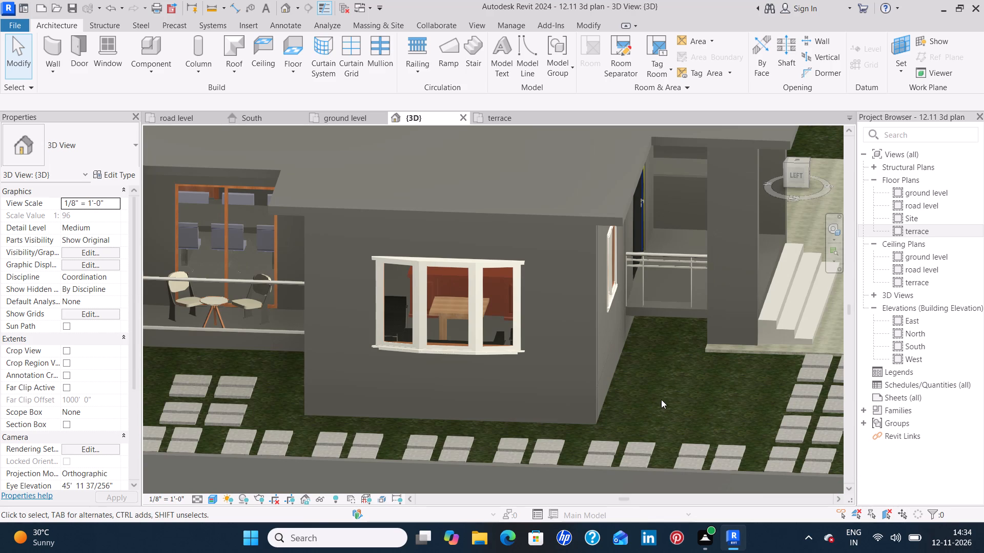
{"action": "scroll", "coordinate": [662, 403], "scroll_direction": "down", "scroll_amount": 2}
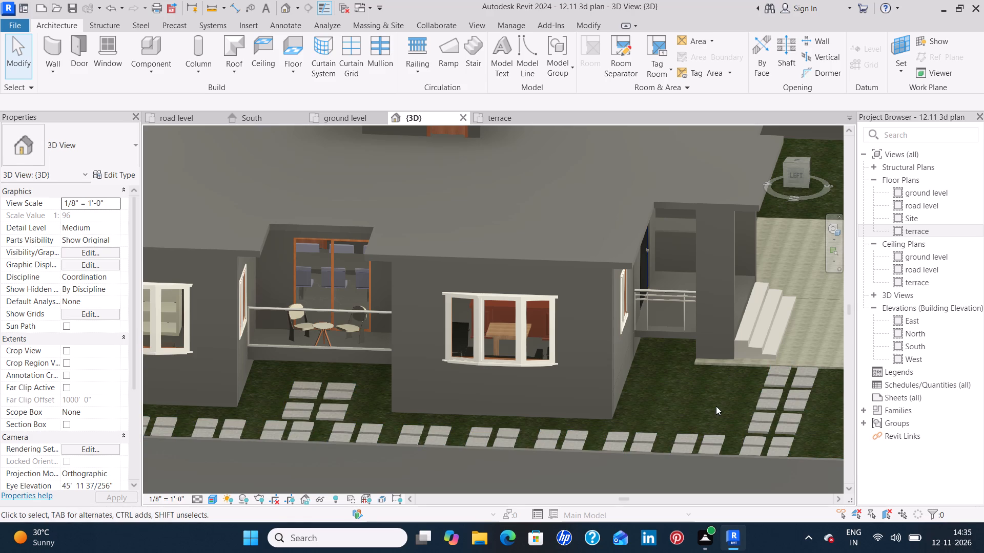
{"action": "scroll", "coordinate": [710, 409], "scroll_direction": "down", "scroll_amount": 1}
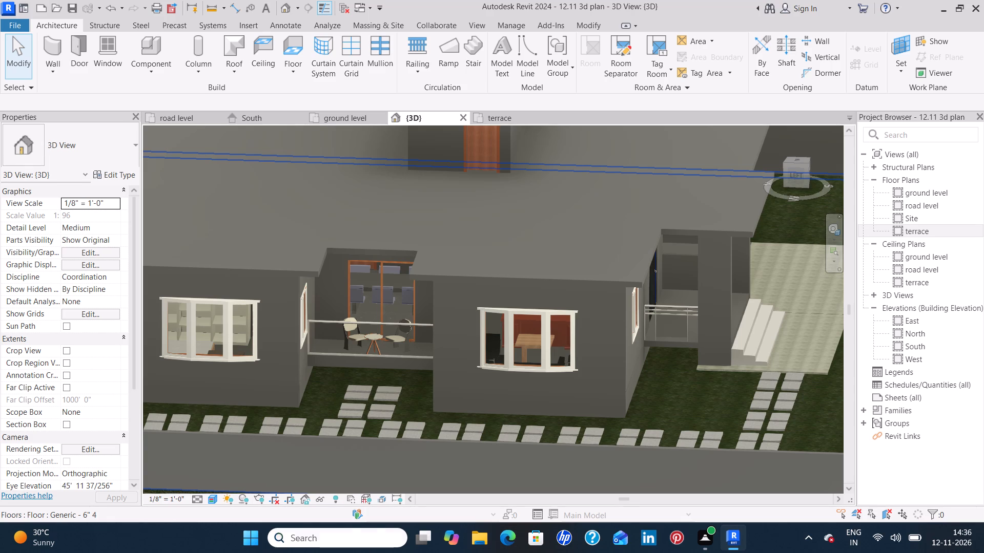
{"action": "scroll", "coordinate": [497, 240], "scroll_direction": "down", "scroll_amount": 4}
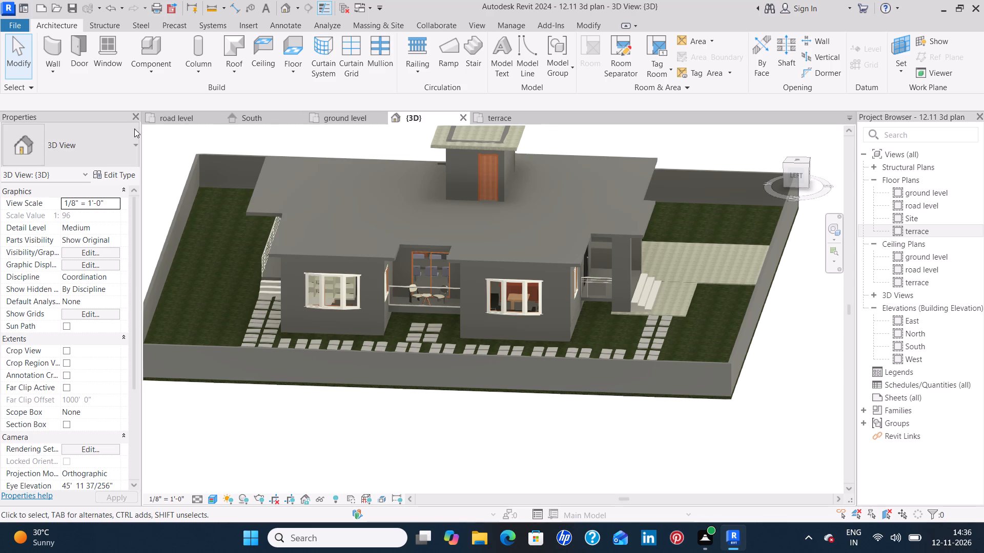
In the road level plan, move the north compound wall southward to about 14' from the house's north wall.
{"action": "left_click", "coordinate": [171, 122]}
{"action": "scroll", "coordinate": [382, 263], "scroll_direction": "down", "scroll_amount": 5}
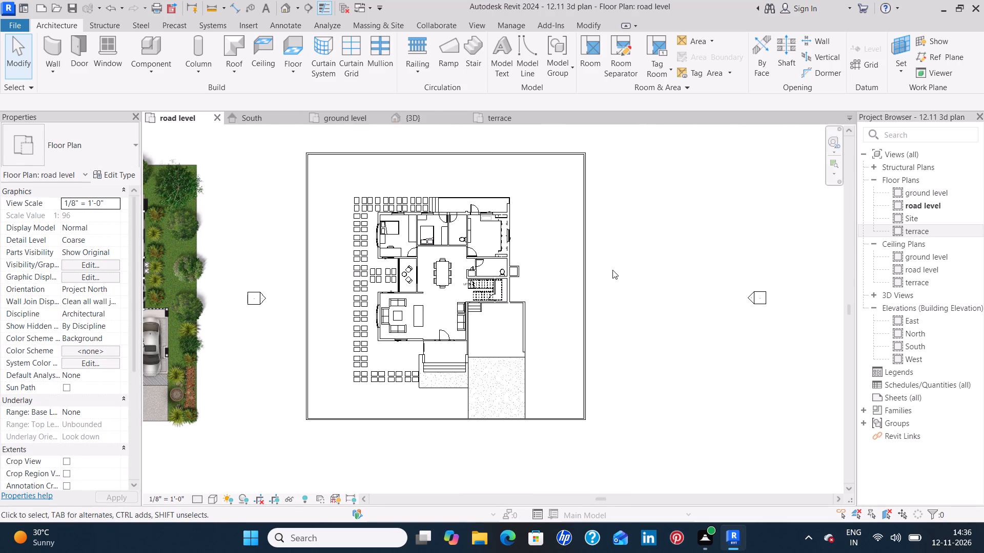
{"action": "middle_click_drag", "start_coordinate": [612, 270], "coordinate": [547, 272]}
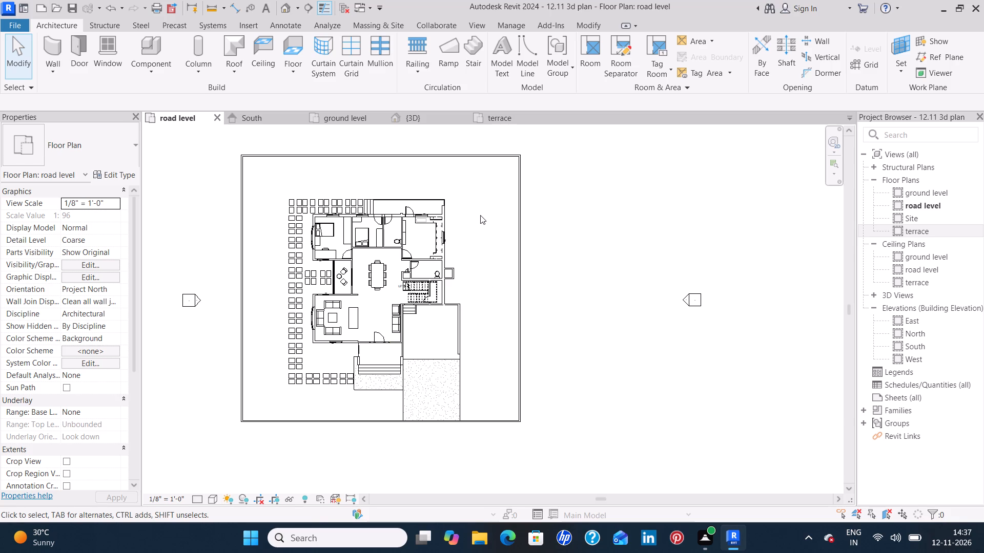
{"action": "middle_click_drag", "start_coordinate": [480, 215], "coordinate": [487, 297]}
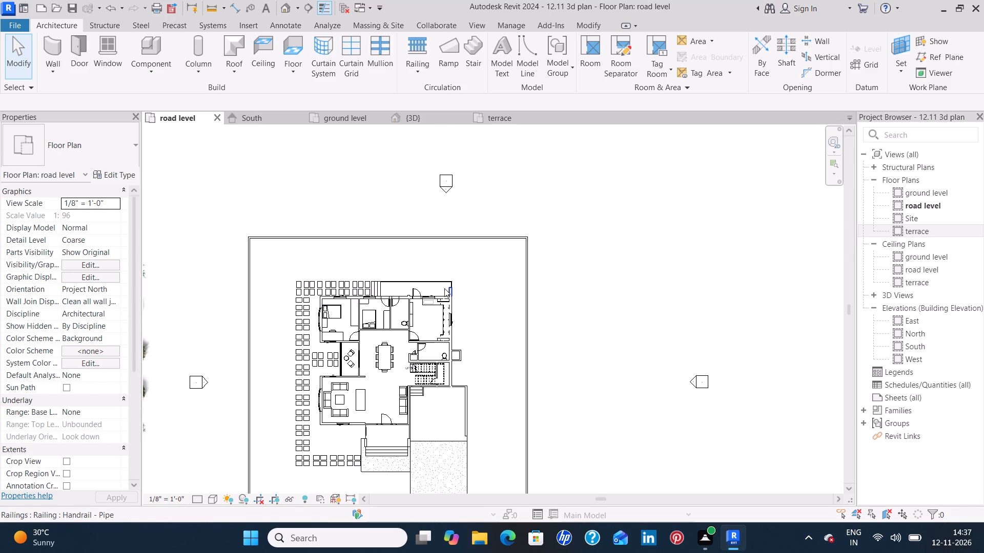
{"action": "scroll", "coordinate": [435, 291], "scroll_direction": "up", "scroll_amount": 8}
{"action": "middle_click_drag", "start_coordinate": [374, 241], "coordinate": [542, 278]}
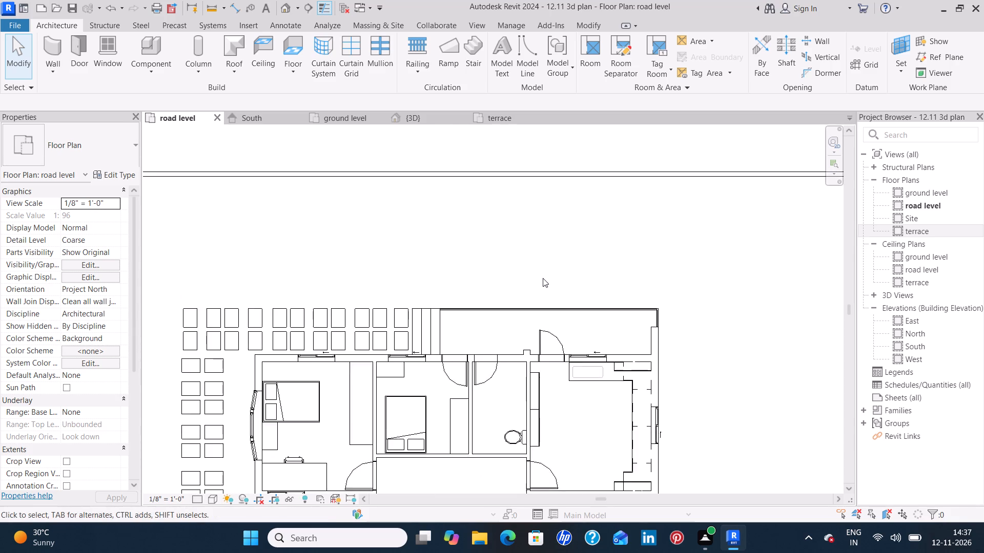
{"action": "scroll", "coordinate": [543, 278], "scroll_direction": "down", "scroll_amount": 11}
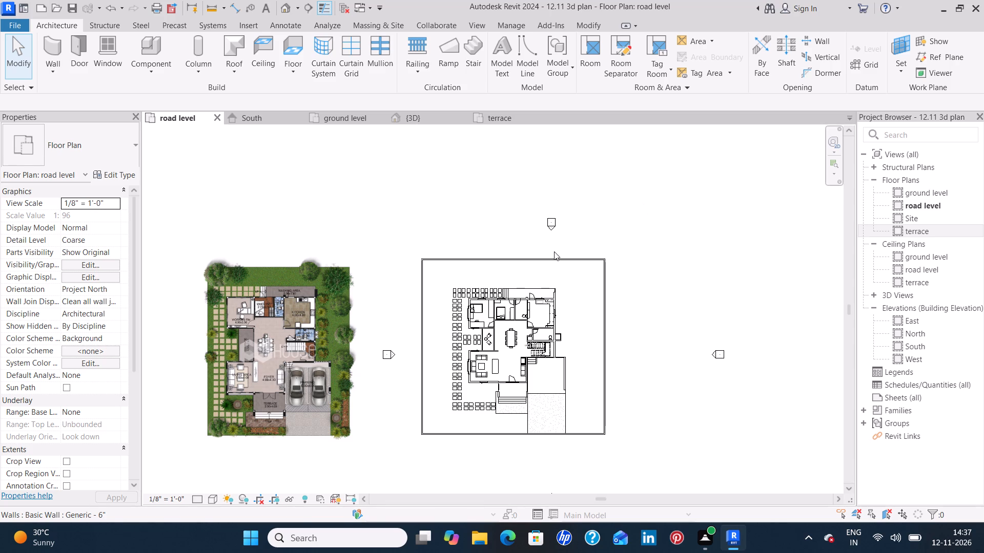
{"action": "left_click", "coordinate": [529, 258]}
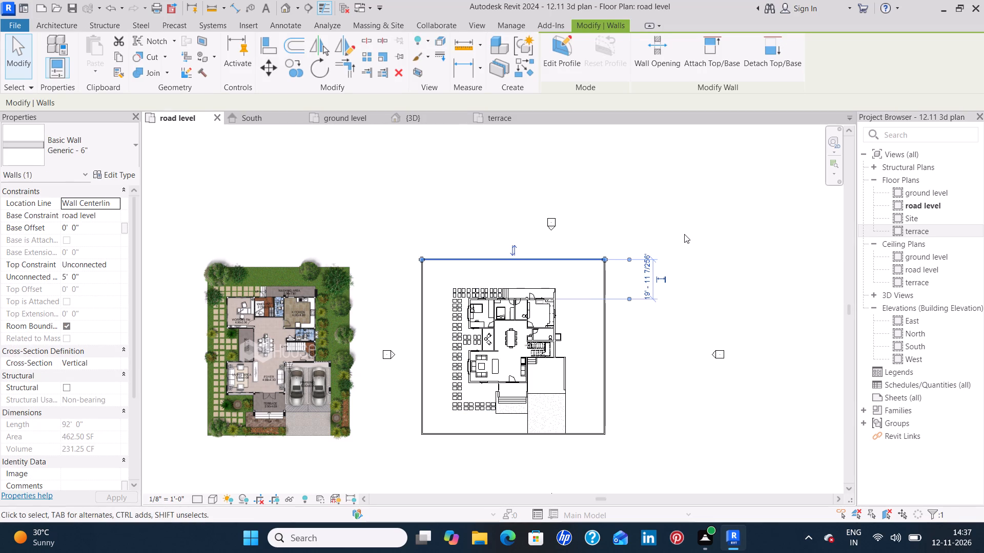
{"action": "key", "text": "Down"}
{"action": "key", "text": "Down"}
{"action": "key", "text": "Down"}
{"action": "key", "text": "Down"}
{"action": "key", "text": "Down"}
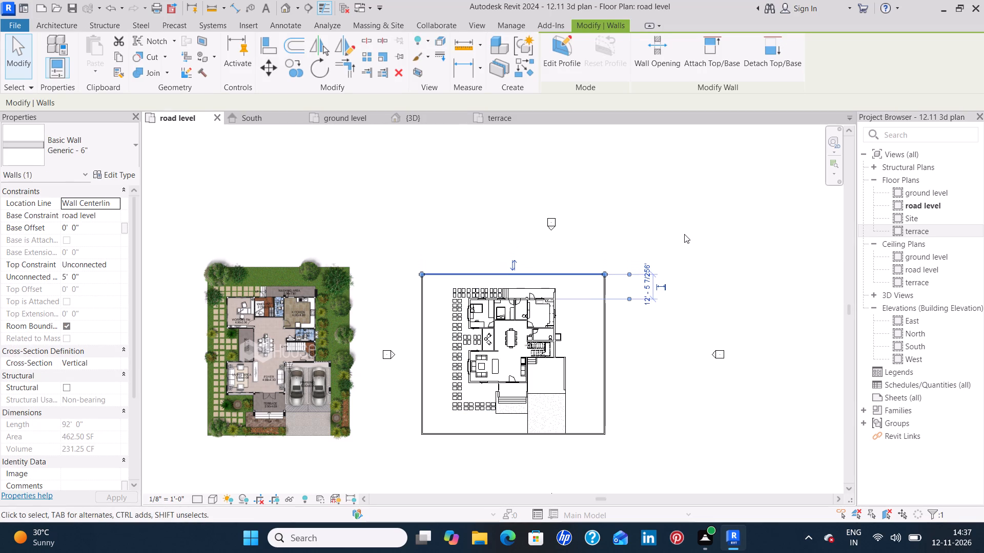
{"action": "key", "text": "Down"}
{"action": "key", "text": "Up"}
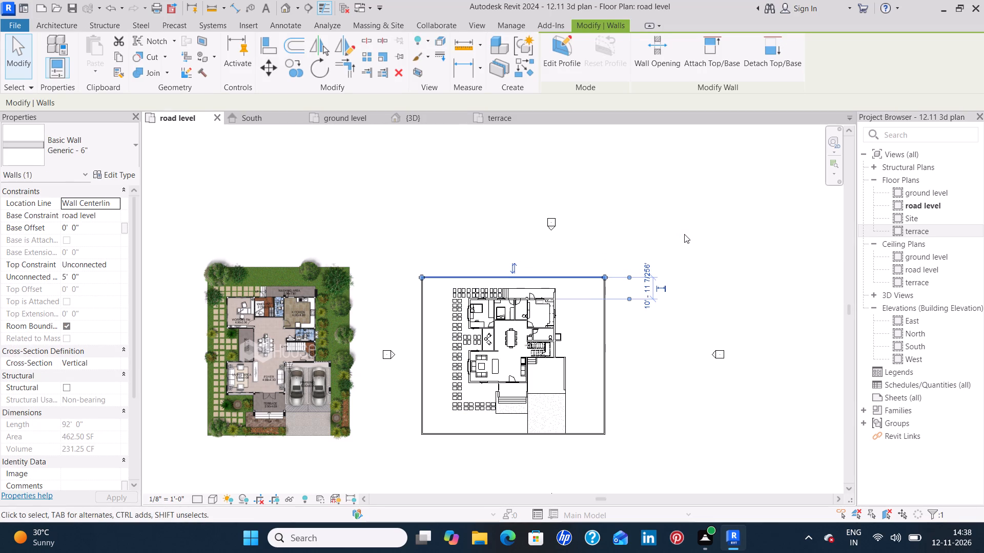
{"action": "key", "text": "Up"}
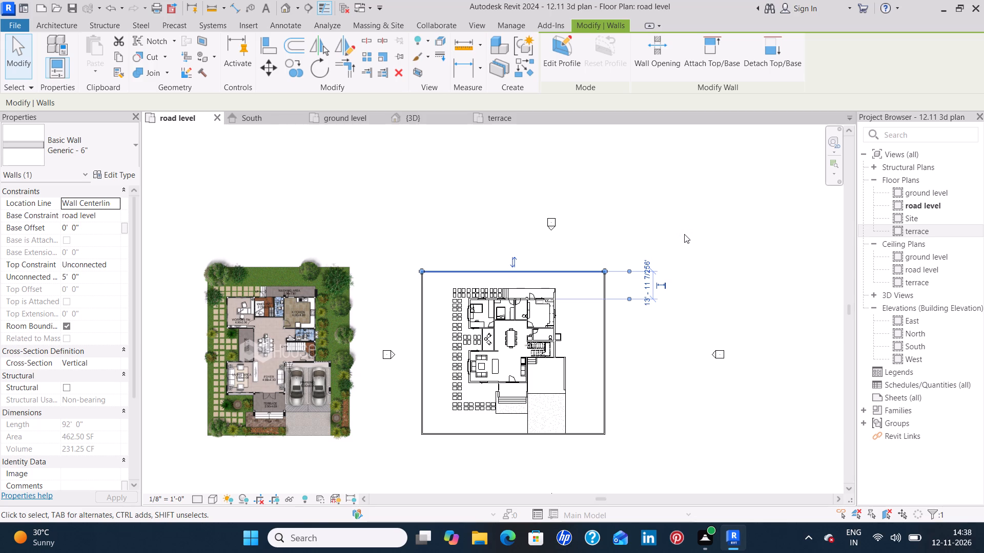
Nudge the north compound wall northward to about 15' 5" from the house's north wall.
{"action": "key", "text": "Up"}
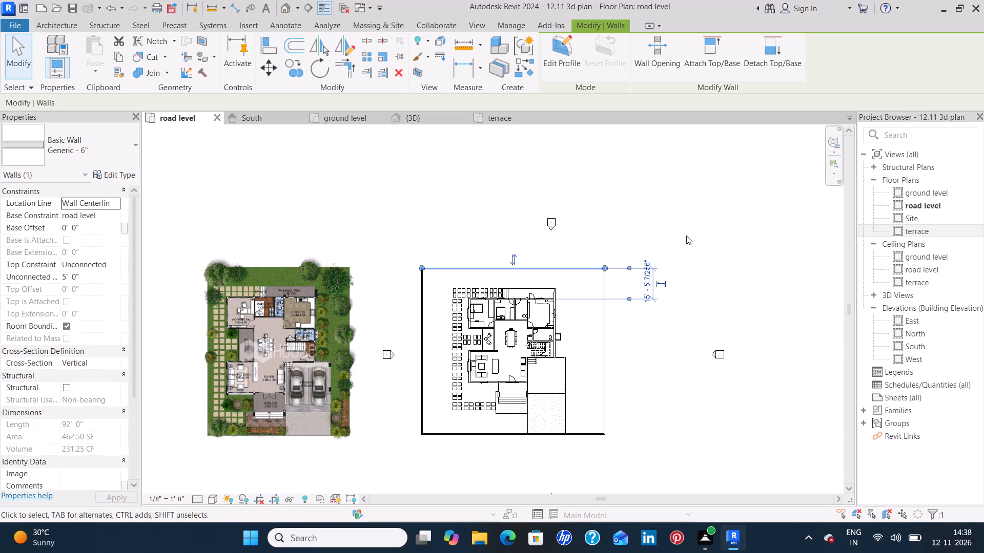
{"action": "left_click", "coordinate": [706, 316]}
Move the west compound wall eastward to about 13' 3" from the house's west wall.
{"action": "left_click", "coordinate": [422, 368]}
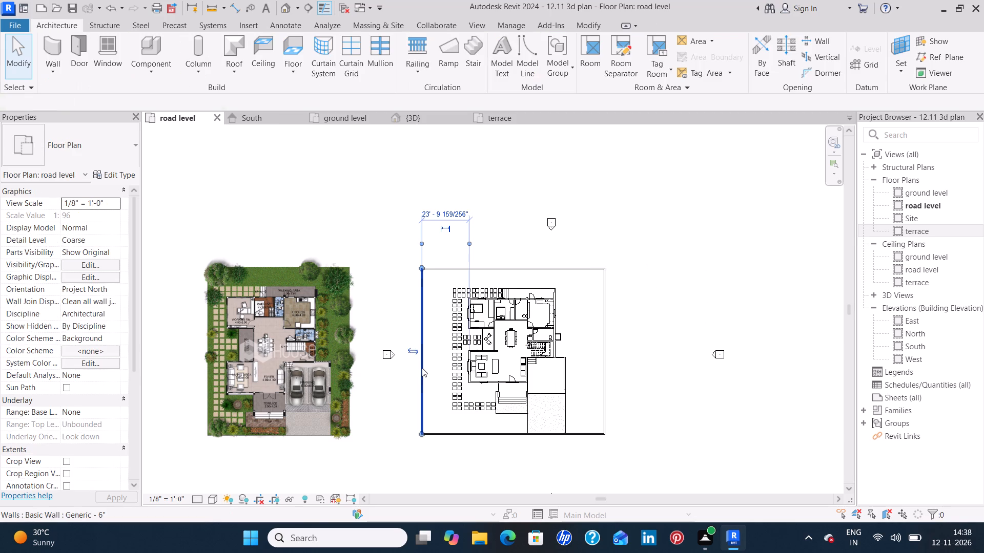
{"action": "key", "text": "Right"}
{"action": "key", "text": "Right"}
{"action": "key", "text": "Right"}
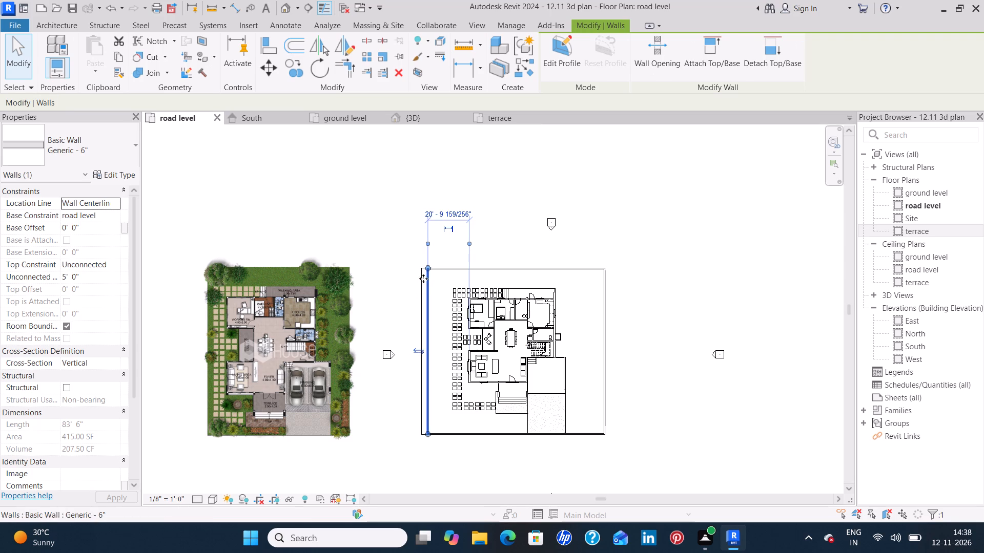
{"action": "key", "text": "Right"}
{"action": "key", "text": "Right"}
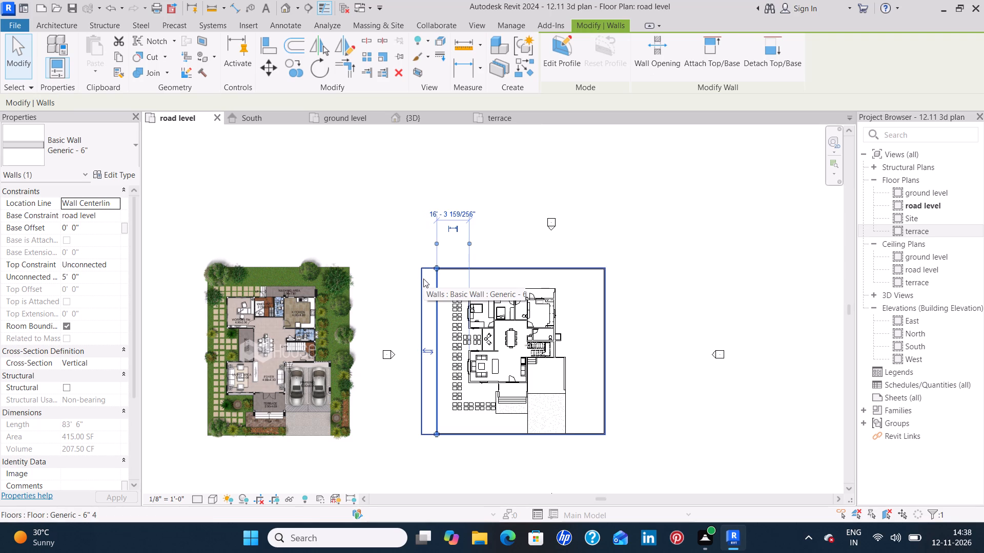
{"action": "key", "text": "Right"}
{"action": "key", "text": "Right"}
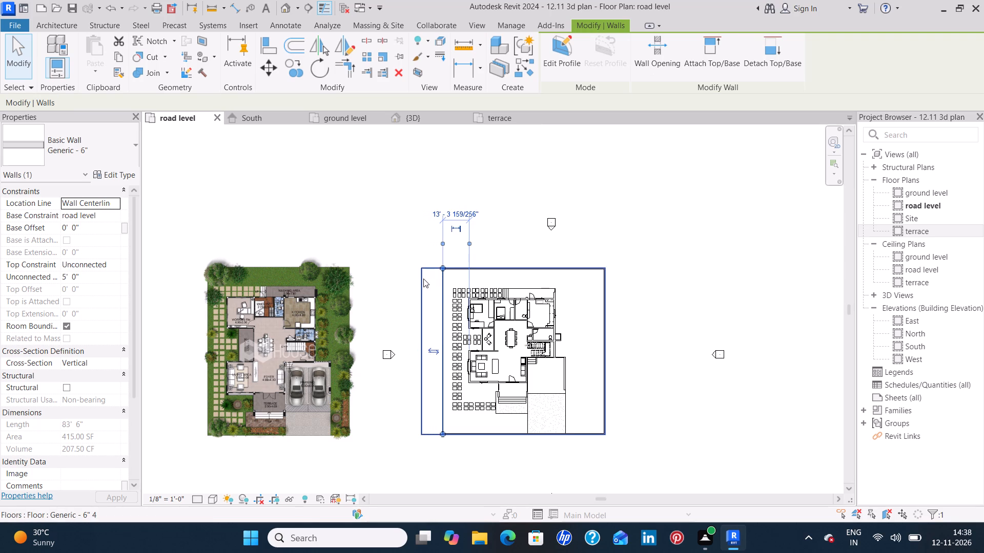
{"action": "left_click", "coordinate": [391, 292]}
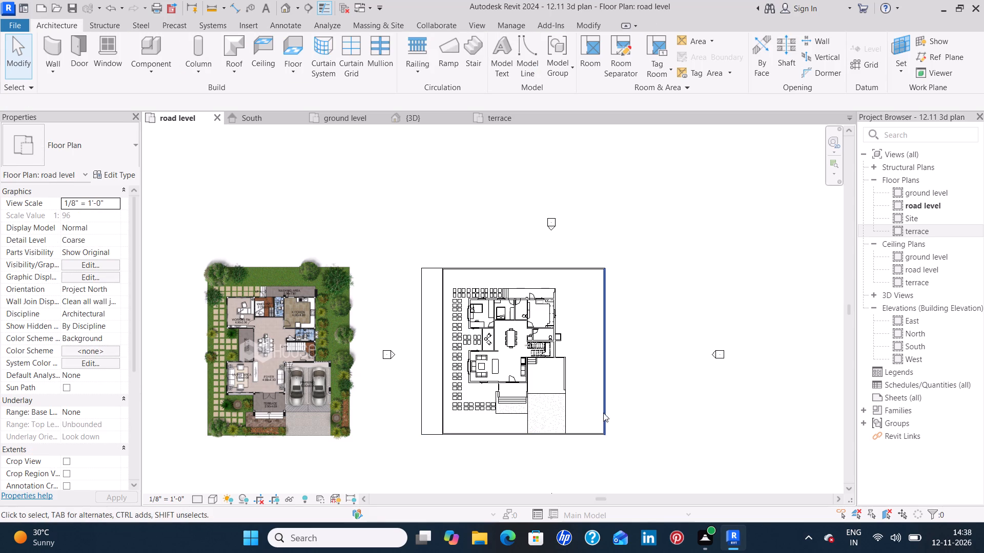
Select the east compound wall to adjust its distance from the house.
{"action": "left_click", "coordinate": [605, 410]}
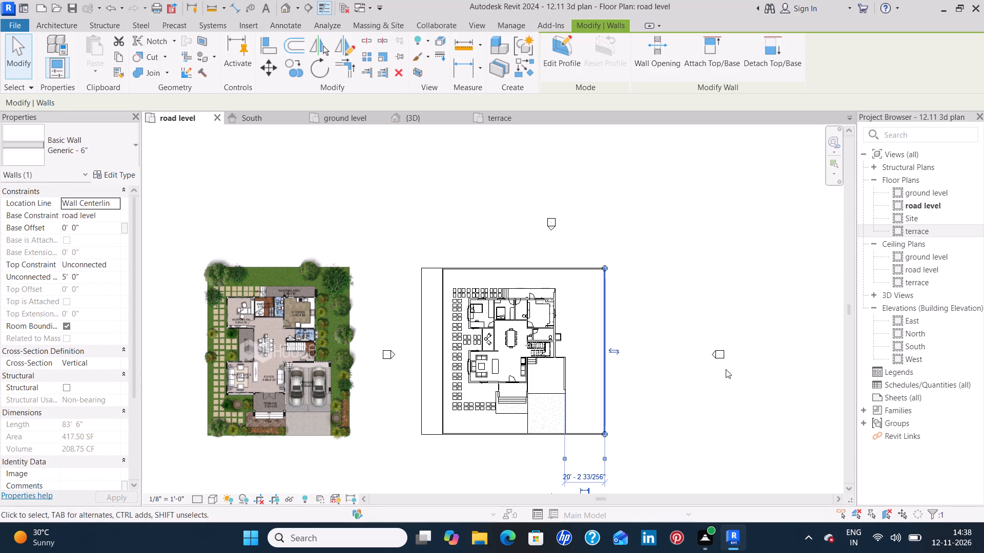
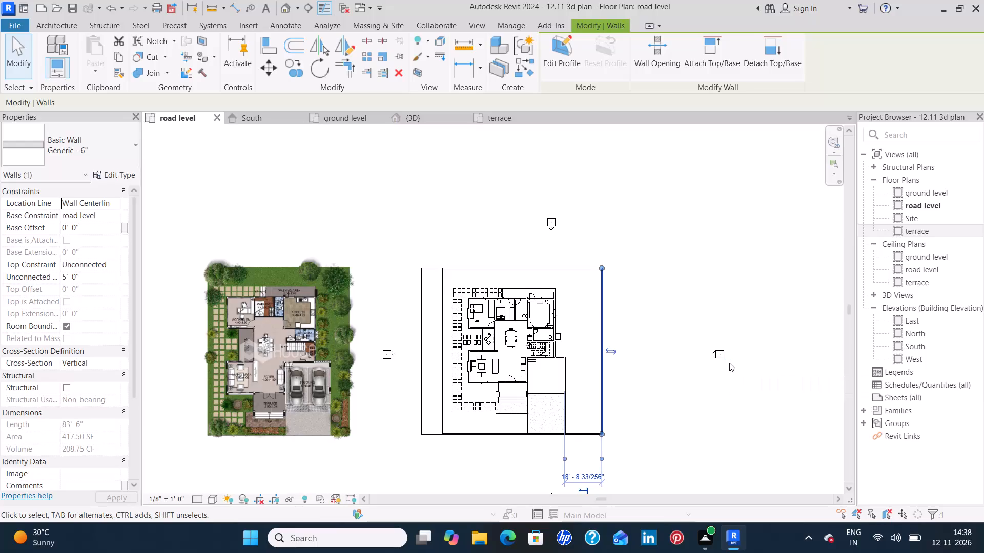
Move the east compound wall westward to about 15' 8" from the east edge of the parking area.
{"action": "key", "text": "Left"}
{"action": "key", "text": "Left"}
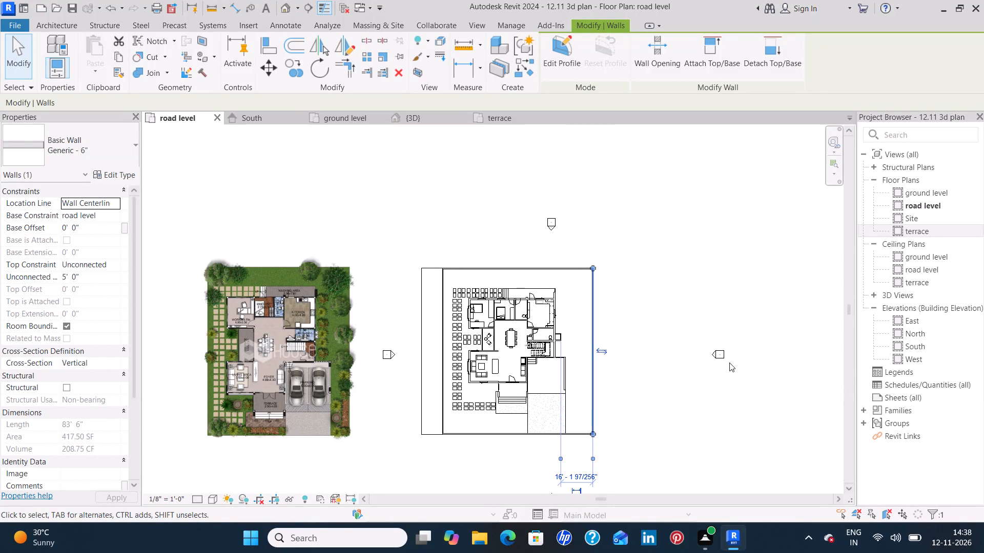
{"action": "key", "text": "Right"}
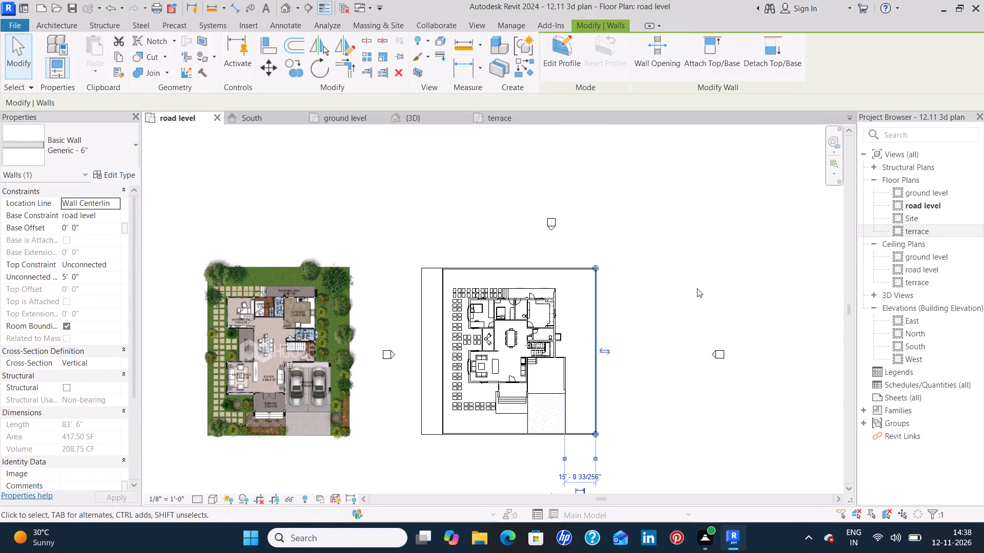
{"action": "left_click", "coordinate": [693, 288]}
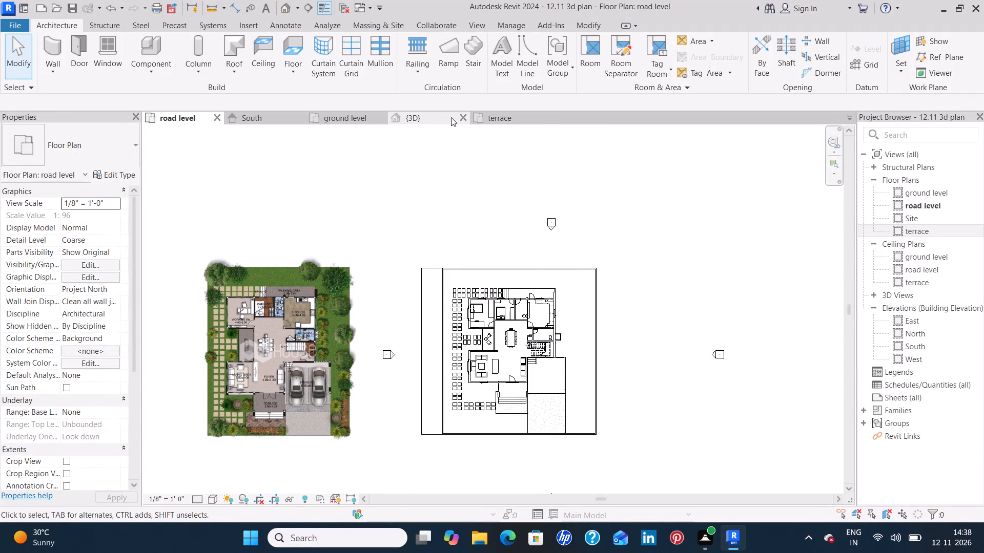
Edit the lawn floor's boundary in the road level plan, bringing its west edge in to the west compound wall's outer face.
{"action": "left_click", "coordinate": [429, 116]}
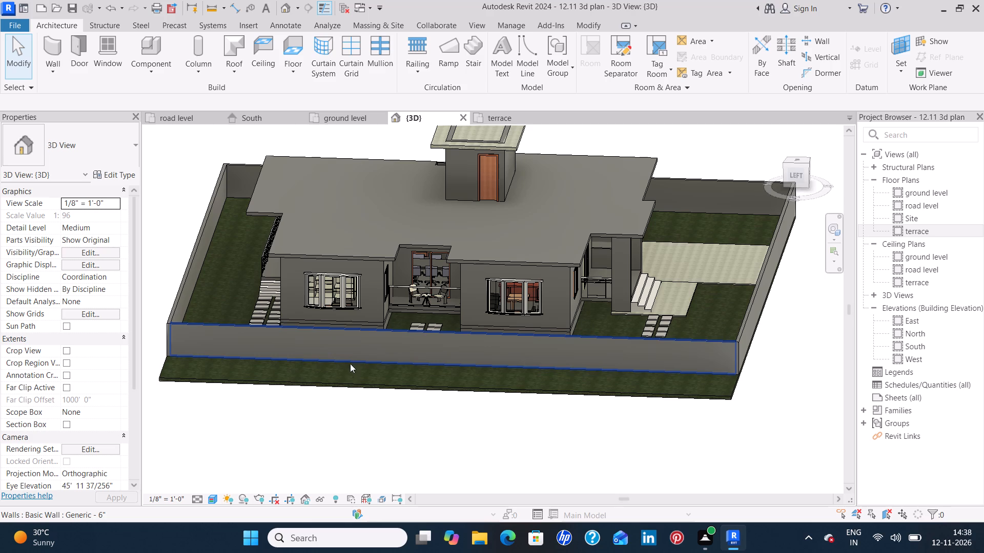
{"action": "left_click", "coordinate": [395, 387]}
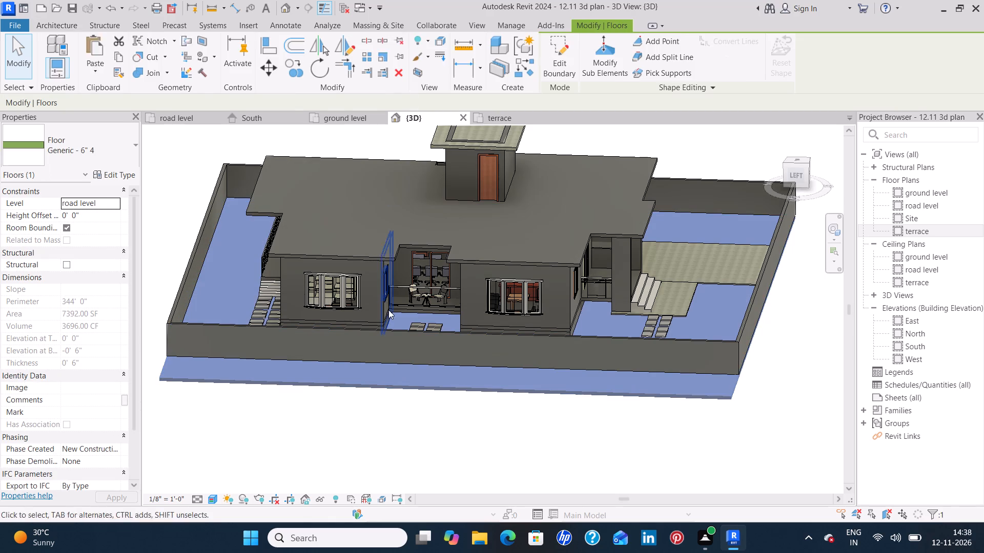
{"action": "left_click", "coordinate": [177, 118]}
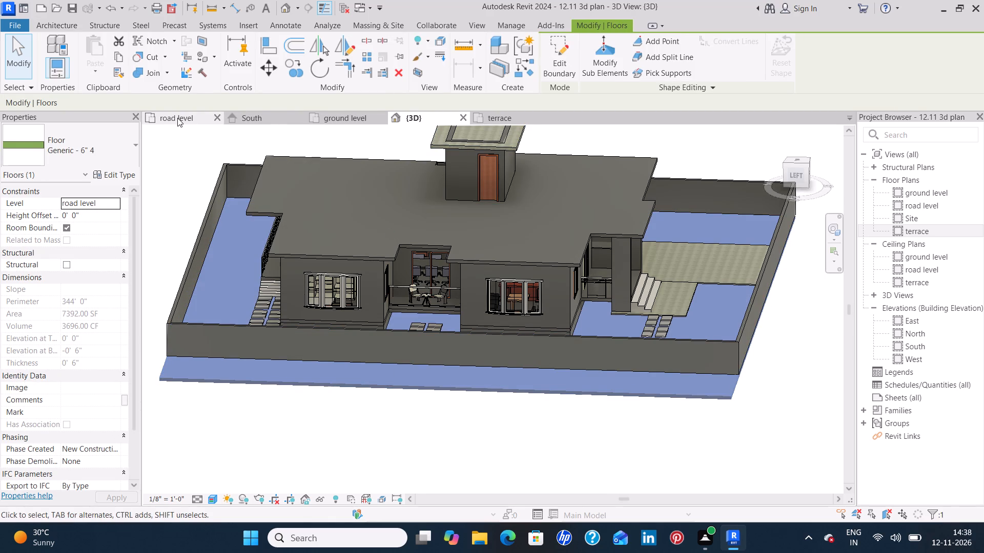
{"action": "middle_click_drag", "start_coordinate": [567, 336], "coordinate": [568, 329]}
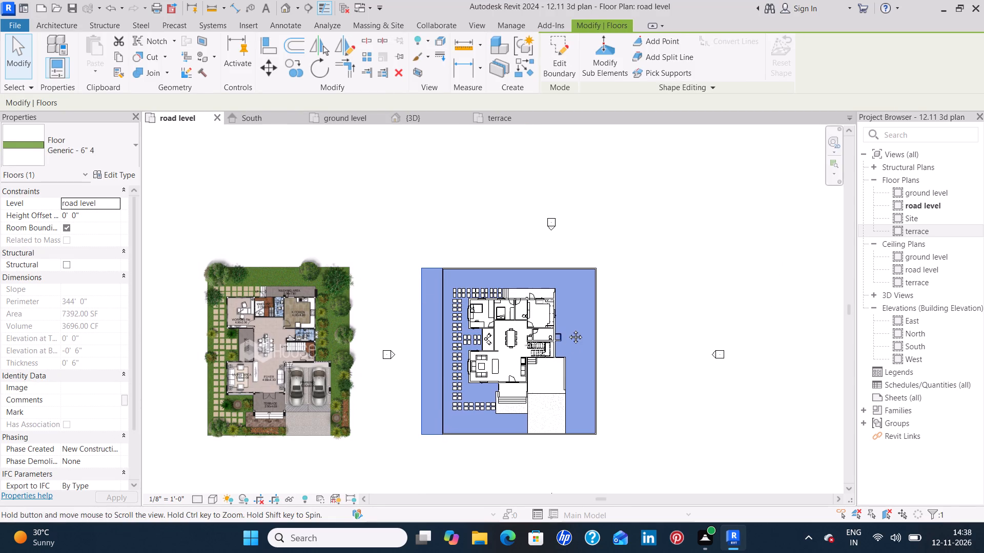
{"action": "middle_click_drag", "start_coordinate": [568, 329], "coordinate": [577, 207]}
{"action": "middle_click_drag", "start_coordinate": [572, 206], "coordinate": [563, 267]}
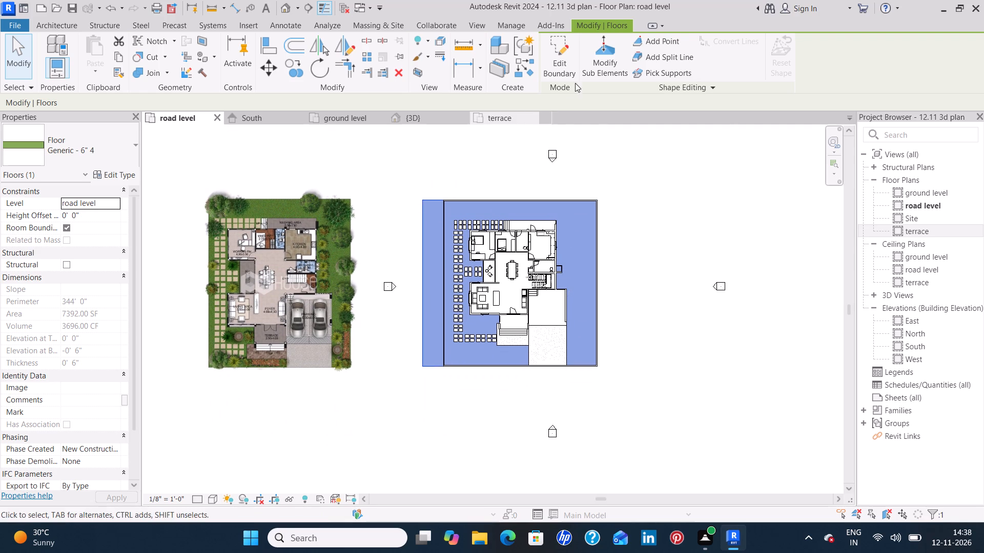
{"action": "left_click", "coordinate": [557, 72]}
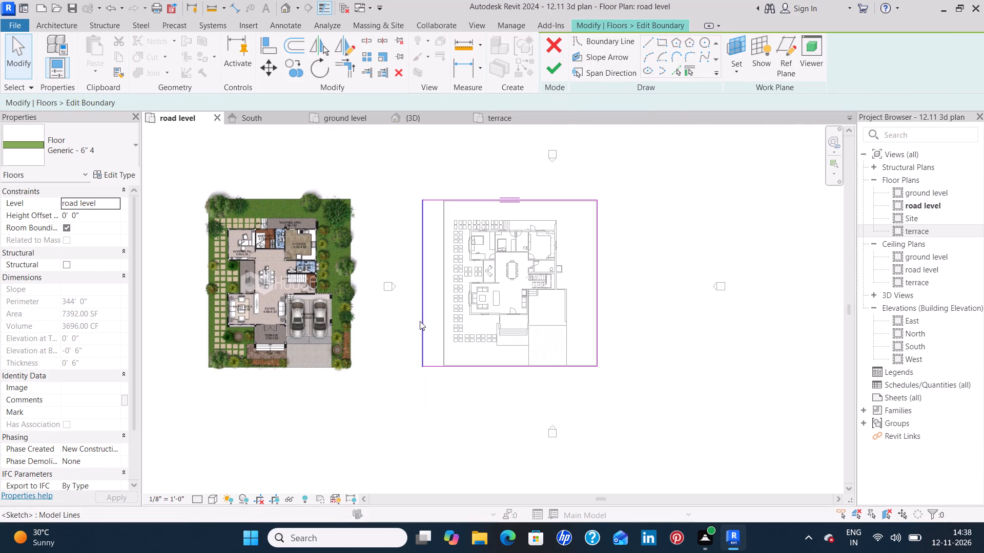
{"action": "left_click", "coordinate": [420, 321]}
{"action": "scroll", "coordinate": [378, 267], "scroll_direction": "up", "scroll_amount": 6}
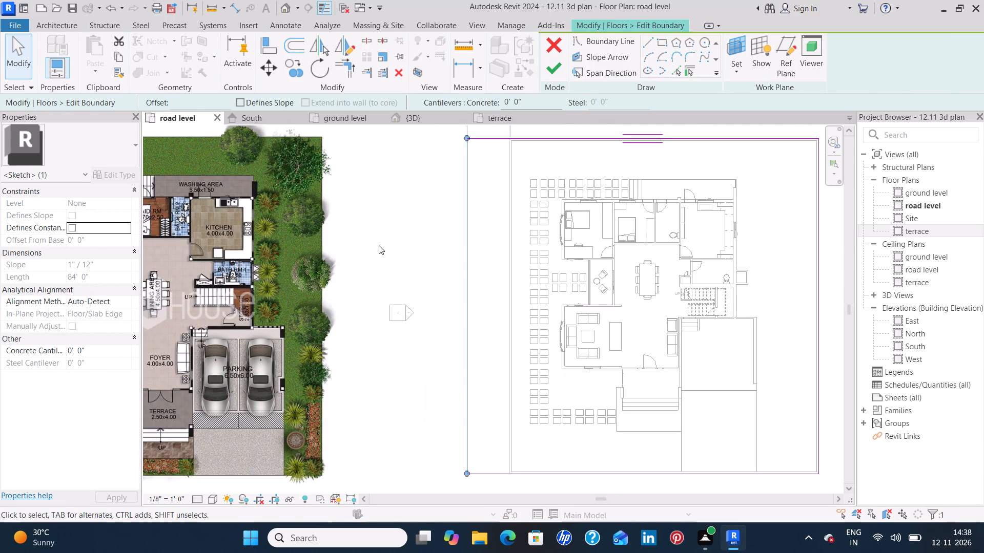
{"action": "middle_click_drag", "start_coordinate": [379, 245], "coordinate": [379, 261]}
{"action": "scroll", "coordinate": [533, 257], "scroll_direction": "up", "scroll_amount": 3}
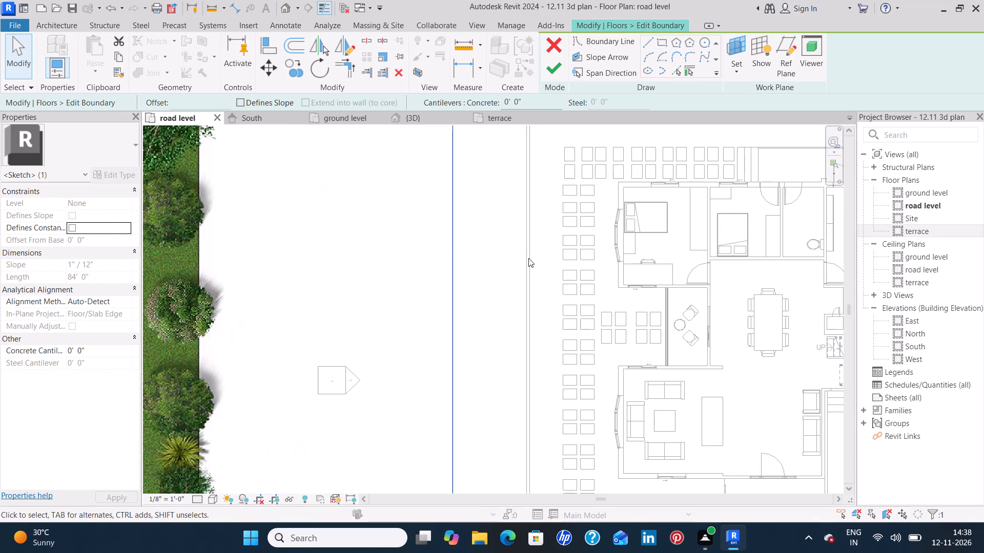
{"action": "key", "text": "Right"}
{"action": "key", "text": "Right"}
{"action": "key", "text": "Right"}
{"action": "key", "text": "Right"}
{"action": "key", "text": "Right"}
{"action": "key", "text": "Right"}
{"action": "key", "text": "Right"}
{"action": "key", "text": "Right"}
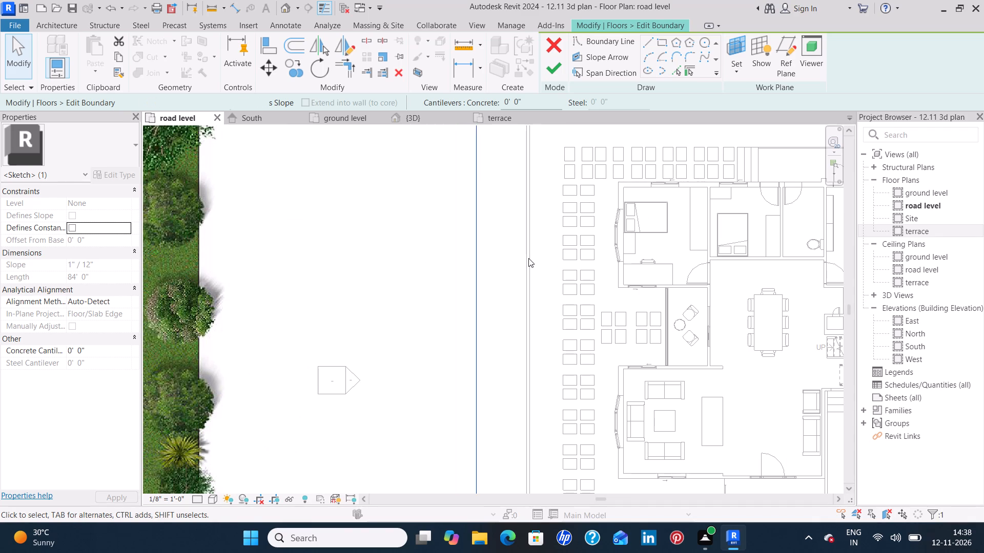
{"action": "key", "text": "Right"}
{"action": "key", "text": "Right"}
{"action": "key", "text": "Right"}
{"action": "key", "text": "Right"}
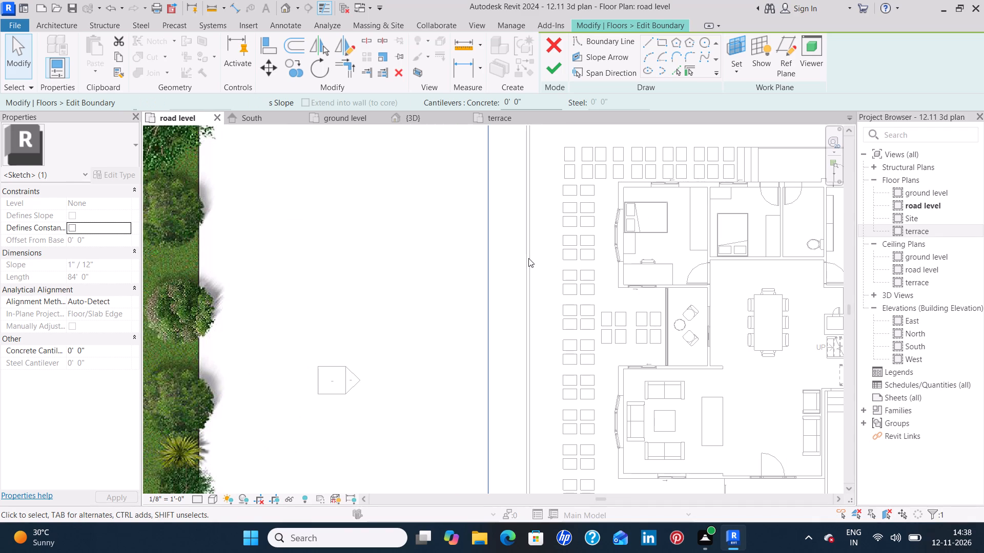
{"action": "key", "text": "Right"}
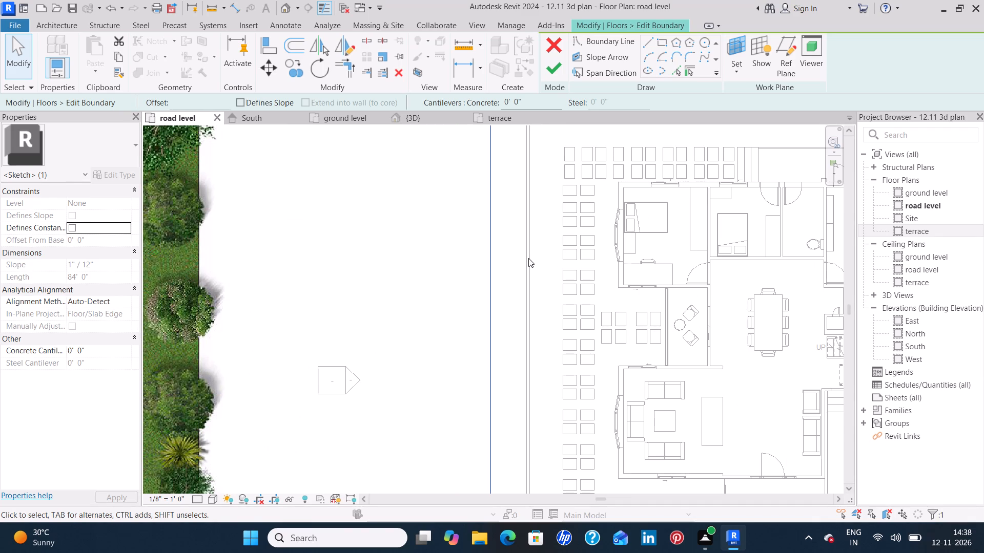
{"action": "key", "text": "Right"}
{"action": "key", "text": "Right"}
{"action": "key", "text": "Right"}
{"action": "key", "text": "Right"}
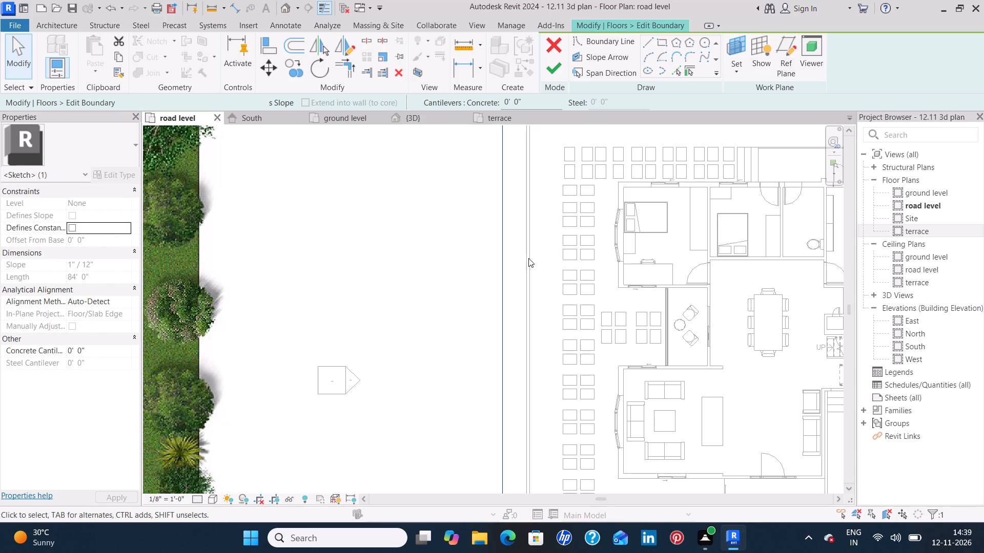
{"action": "key", "text": "Right"}
{"action": "key", "text": "Right"}
{"action": "key", "text": "Right"}
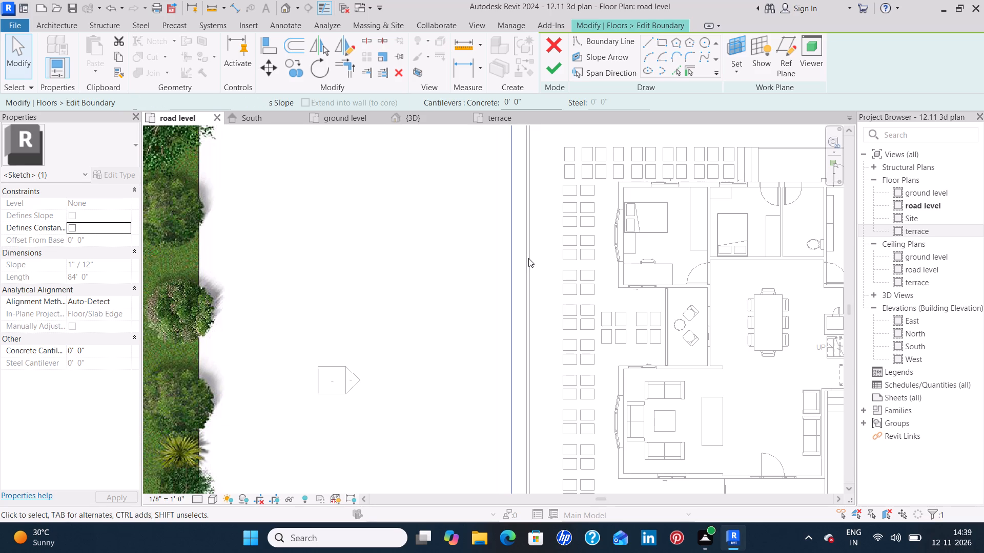
{"action": "key", "text": "Right"}
{"action": "key", "text": "Right"}
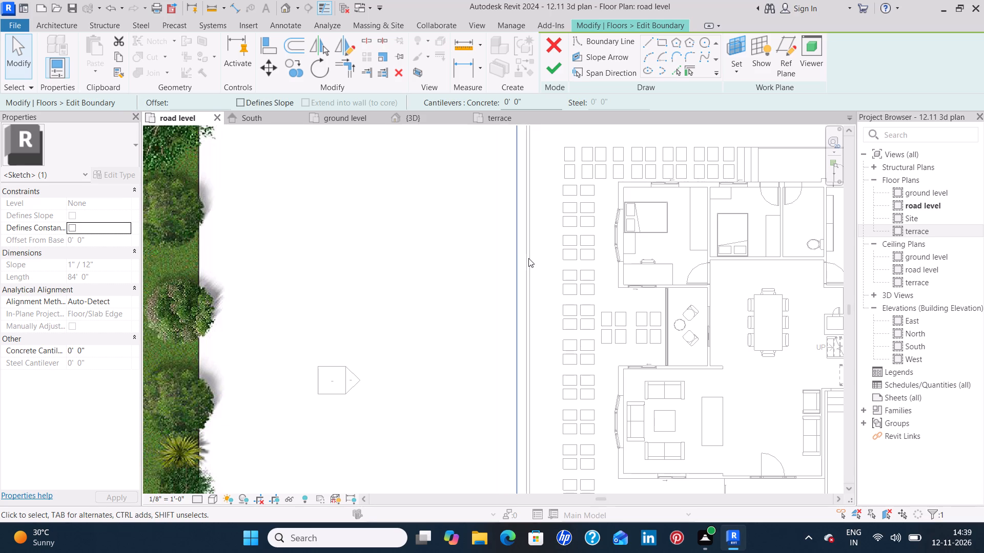
{"action": "key", "text": "Right"}
{"action": "key", "text": "Right"}
{"action": "key", "text": "Right"}
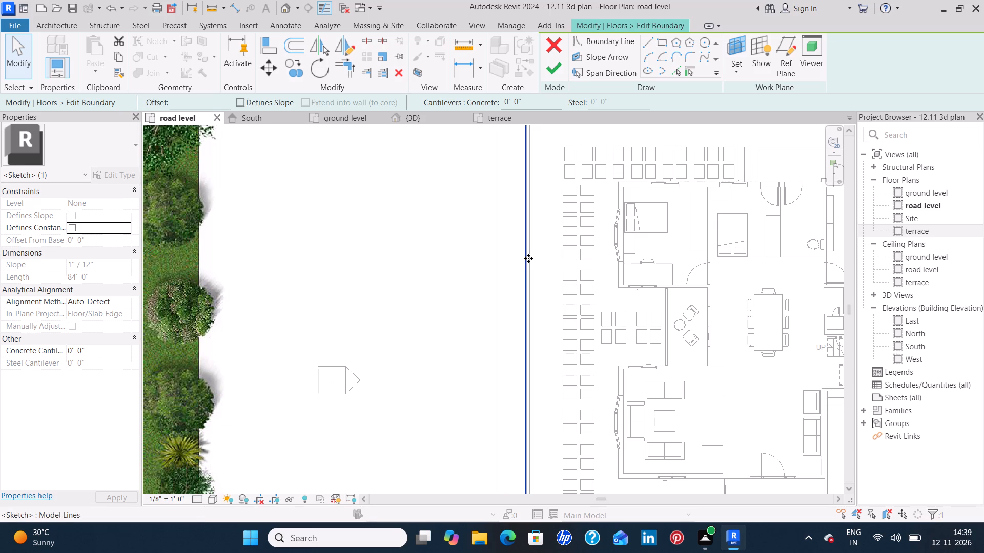
{"action": "scroll", "coordinate": [525, 260], "scroll_direction": "up", "scroll_amount": 8}
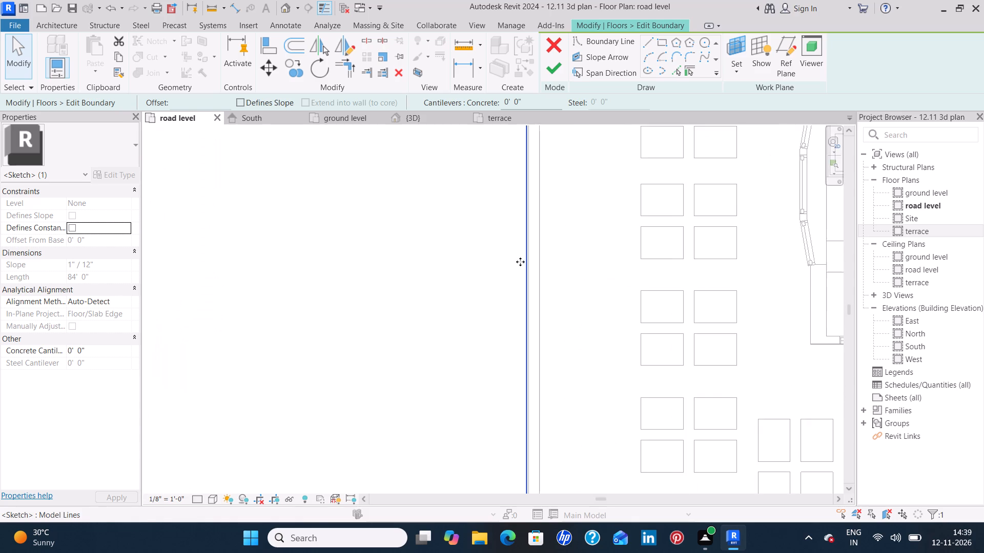
{"action": "scroll", "coordinate": [520, 262], "scroll_direction": "up", "scroll_amount": 5}
{"action": "key", "text": "Right"}
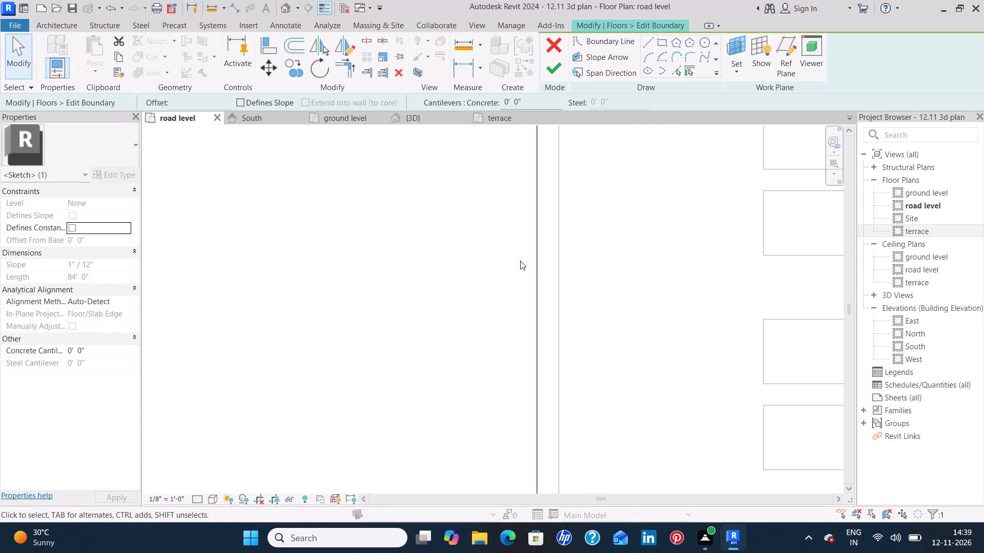
{"action": "left_click", "coordinate": [520, 261]}
{"action": "scroll", "coordinate": [503, 267], "scroll_direction": "down", "scroll_amount": 8}
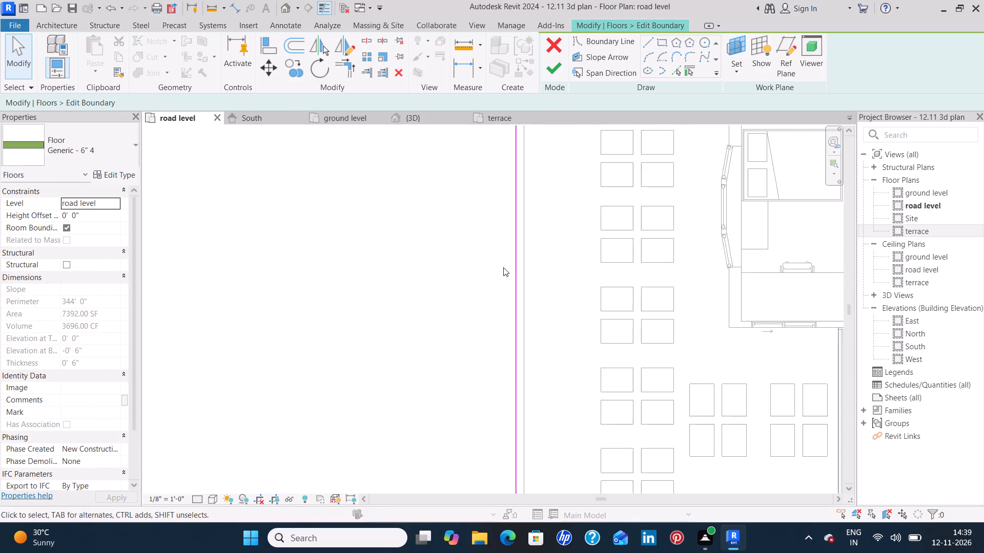
{"action": "scroll", "coordinate": [503, 267], "scroll_direction": "down", "scroll_amount": 14}
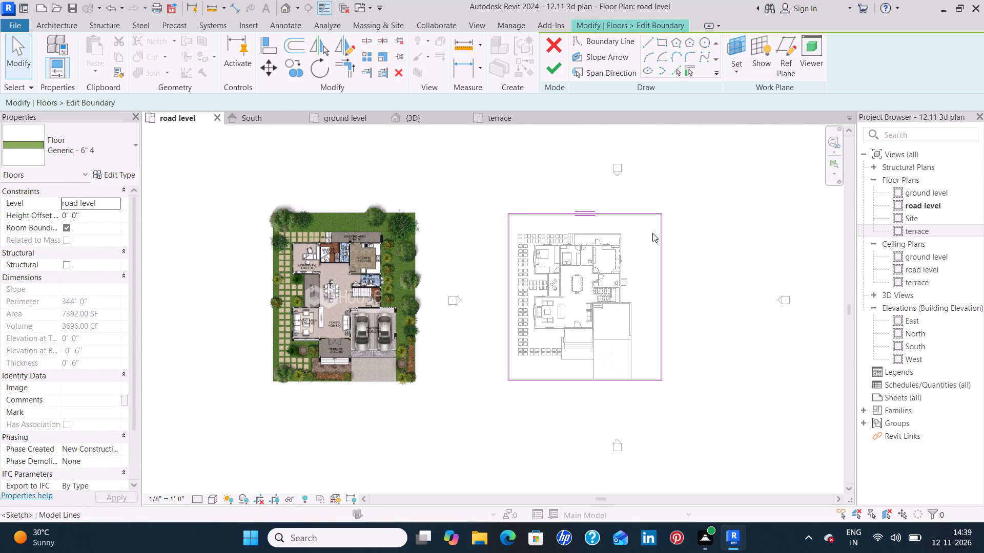
{"action": "left_click", "coordinate": [557, 67]}
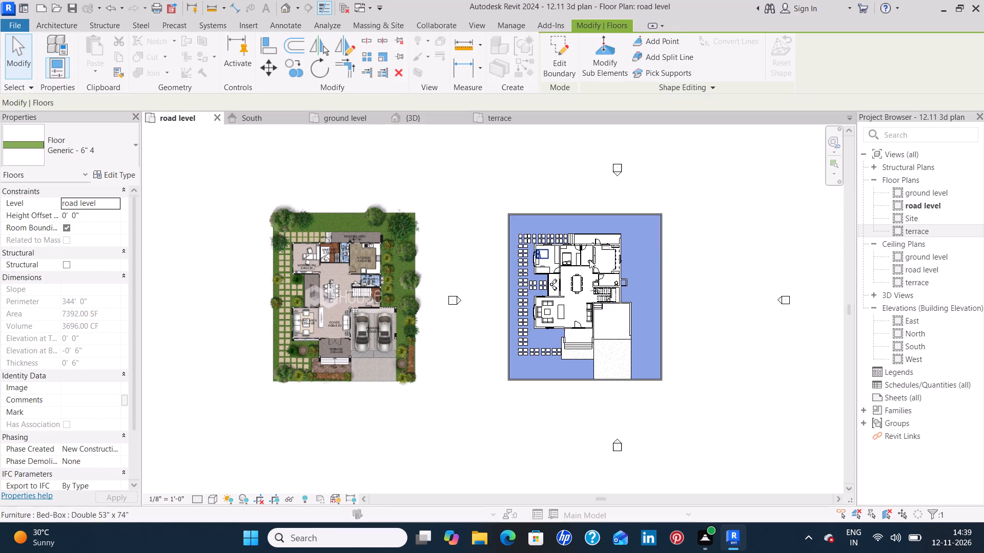
{"action": "left_click", "coordinate": [695, 252]}
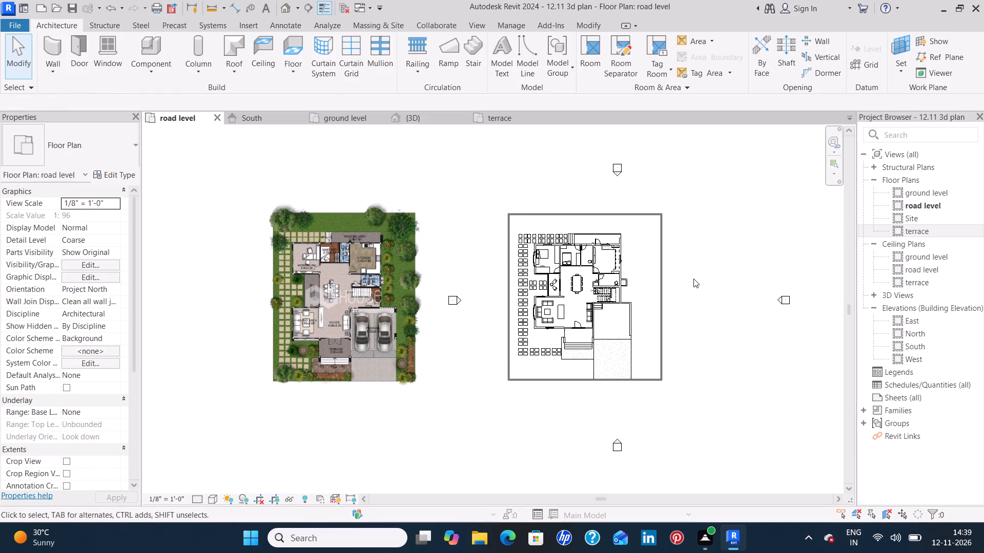
Move the east compound wall further westward to a distance of about 13' 7" from the parking side of the house.
{"action": "middle_click_drag", "start_coordinate": [693, 279], "coordinate": [638, 270]}
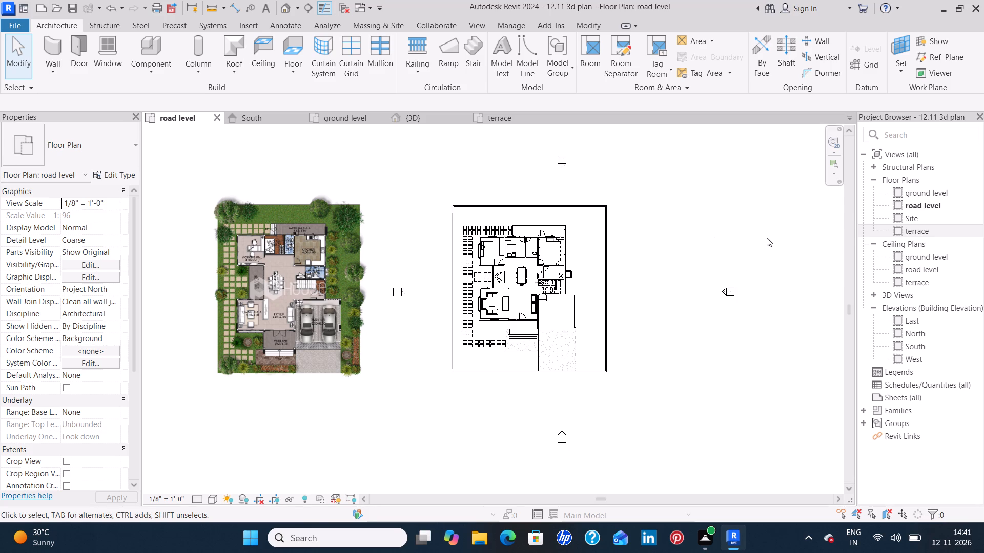
{"action": "scroll", "coordinate": [569, 250], "scroll_direction": "up", "scroll_amount": 3}
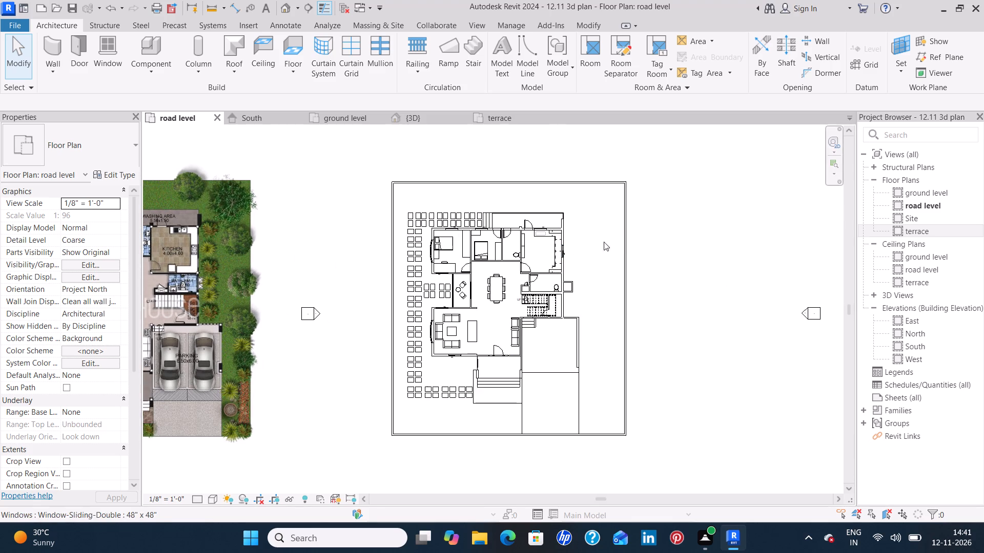
{"action": "middle_click_drag", "start_coordinate": [612, 230], "coordinate": [658, 238]}
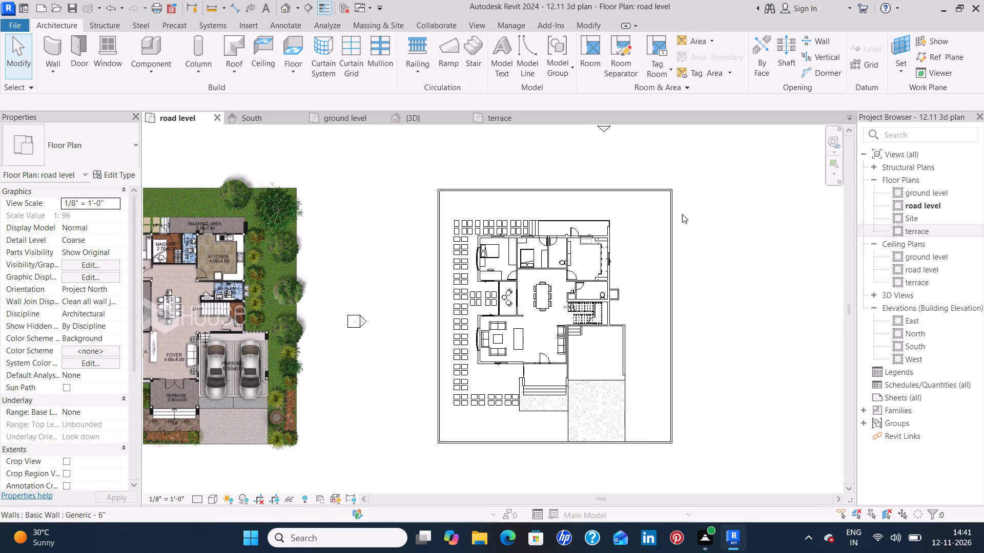
{"action": "left_click", "coordinate": [665, 231]}
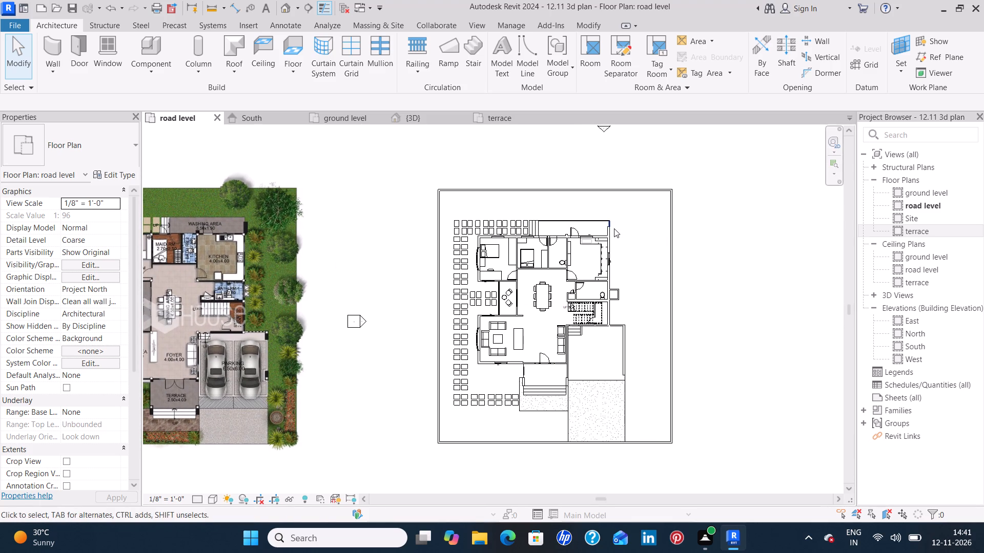
{"action": "key", "text": "Left"}
{"action": "key", "text": "Left"}
{"action": "left_click", "coordinate": [673, 239]}
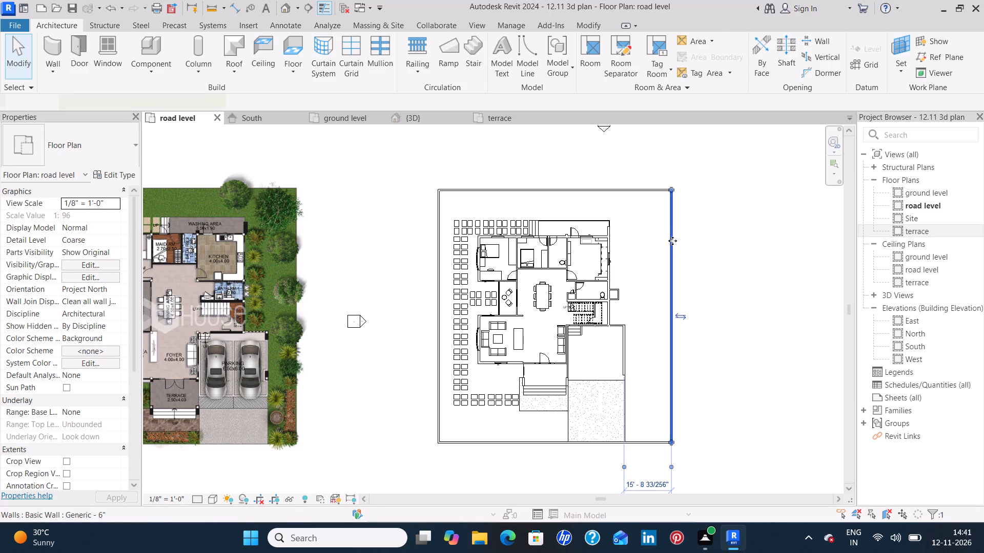
{"action": "key", "text": "Left"}
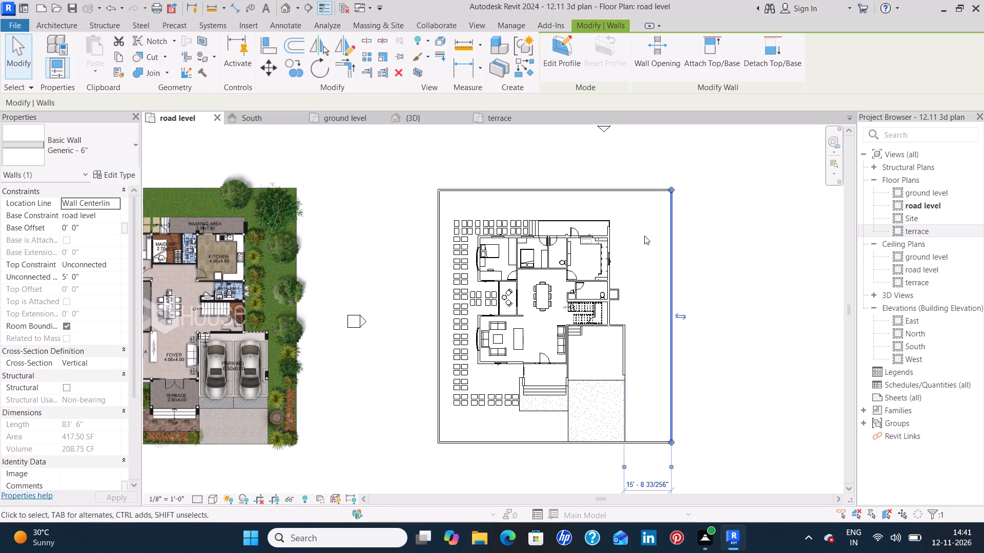
{"action": "key", "text": "Left"}
{"action": "key", "text": "Left"}
{"action": "key", "text": "Left"}
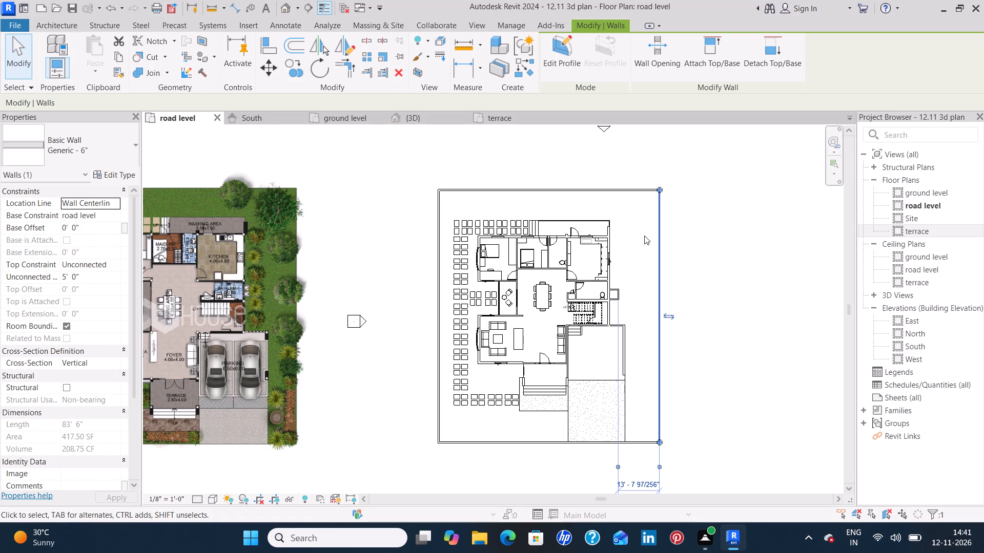
{"action": "left_click", "coordinate": [580, 176]}
Examine the adjusted compound walls and lawn floor around the house in the 3D view.
{"action": "scroll", "coordinate": [648, 303], "scroll_direction": "down", "scroll_amount": 4}
{"action": "scroll", "coordinate": [640, 304], "scroll_direction": "up", "scroll_amount": 4}
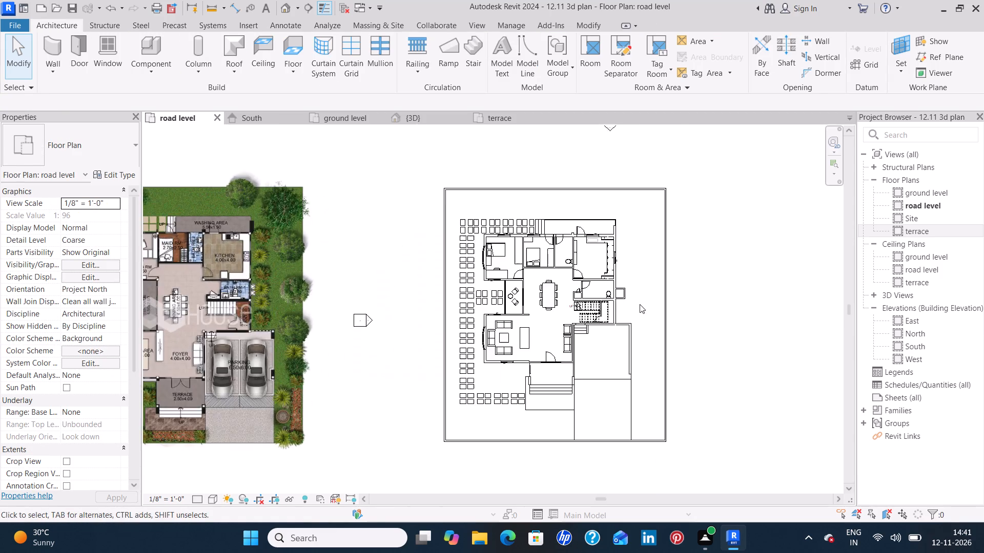
{"action": "scroll", "coordinate": [644, 304], "scroll_direction": "up", "scroll_amount": 4}
{"action": "left_click", "coordinate": [440, 116]}
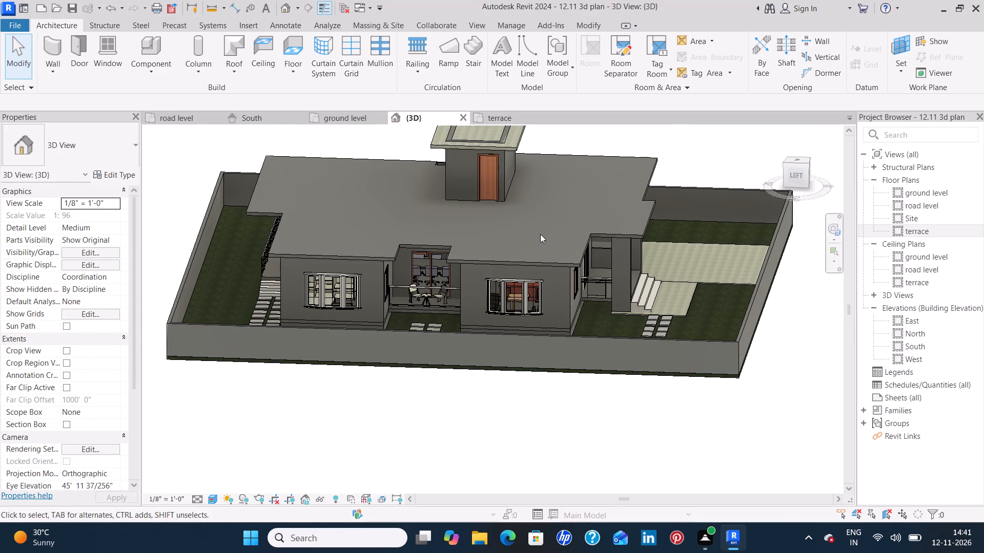
{"action": "scroll", "coordinate": [540, 234], "scroll_direction": "down", "scroll_amount": 3}
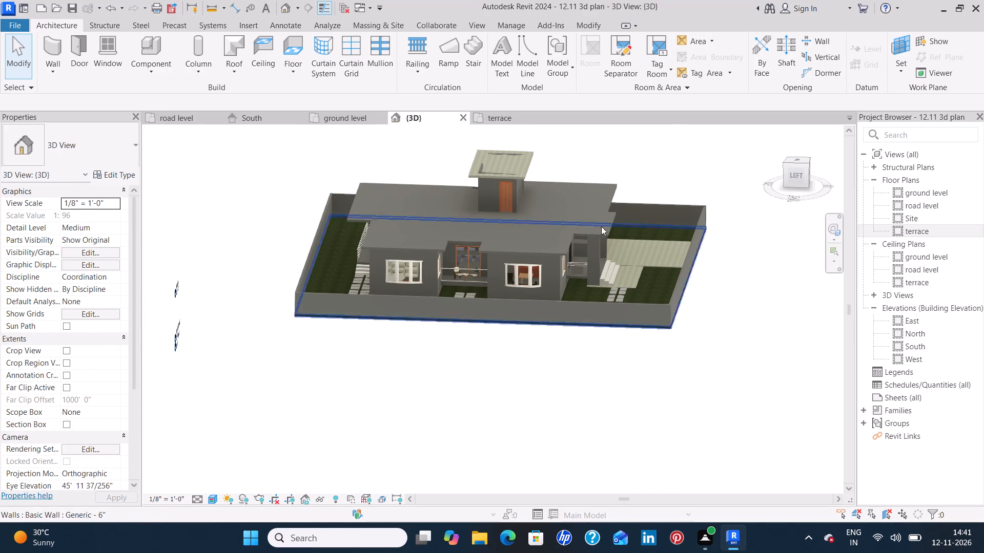
Examine the road level plan, from the compound walls to the lawn beside the front entrance steps.
{"action": "left_click", "coordinate": [185, 119]}
{"action": "scroll", "coordinate": [509, 277], "scroll_direction": "down", "scroll_amount": 4}
{"action": "middle_click_drag", "start_coordinate": [572, 266], "coordinate": [570, 259]}
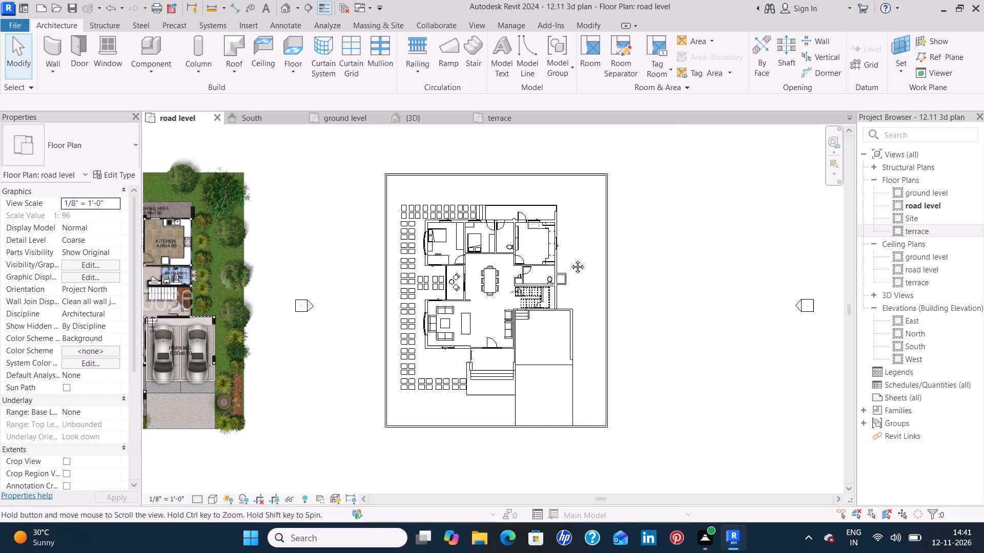
{"action": "middle_click_drag", "start_coordinate": [570, 259], "coordinate": [559, 246]}
{"action": "scroll", "coordinate": [571, 207], "scroll_direction": "up", "scroll_amount": 3}
{"action": "middle_click_drag", "start_coordinate": [567, 205], "coordinate": [581, 232]}
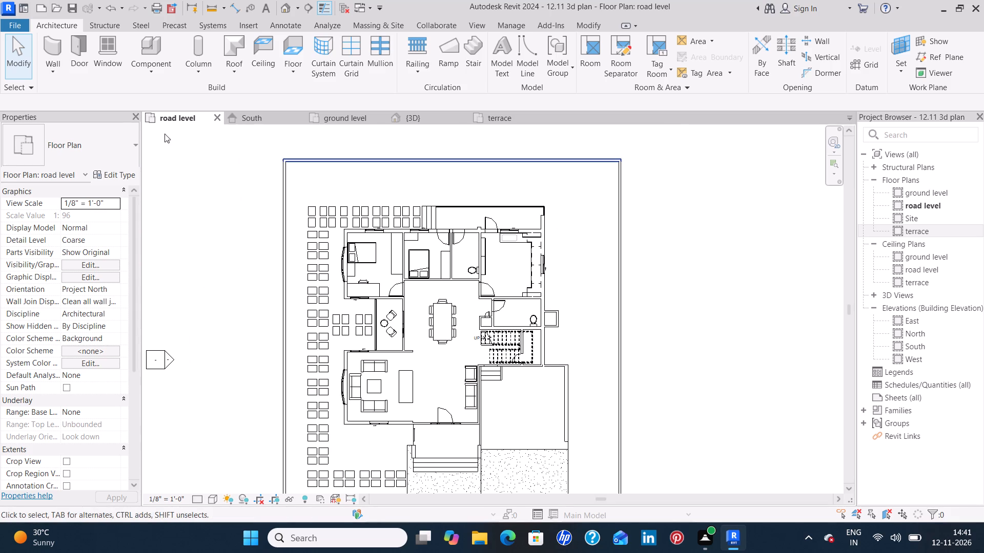
{"action": "scroll", "coordinate": [372, 246], "scroll_direction": "down", "scroll_amount": 1}
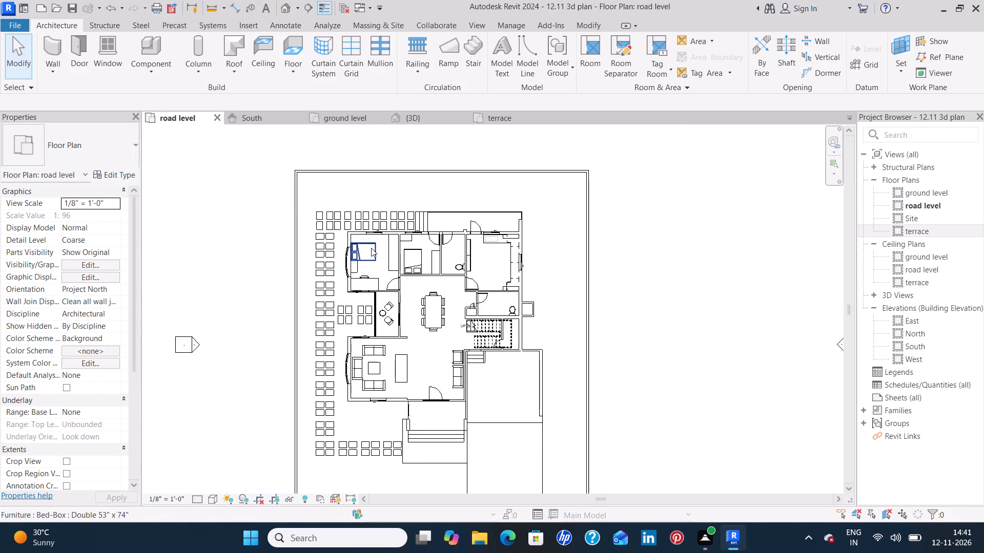
{"action": "scroll", "coordinate": [371, 248], "scroll_direction": "down", "scroll_amount": 4}
{"action": "middle_click_drag", "start_coordinate": [438, 258], "coordinate": [445, 257]}
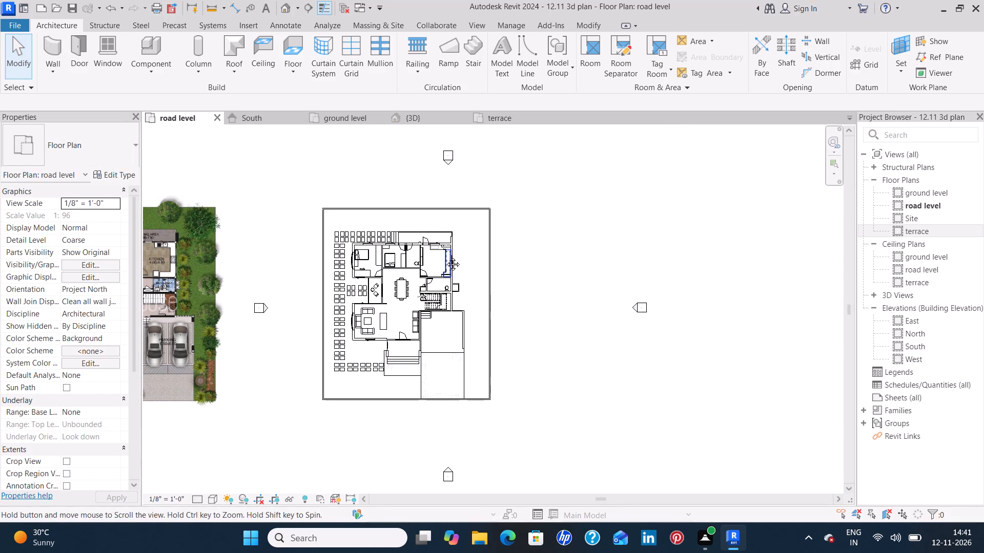
{"action": "middle_click_drag", "start_coordinate": [445, 257], "coordinate": [508, 233]}
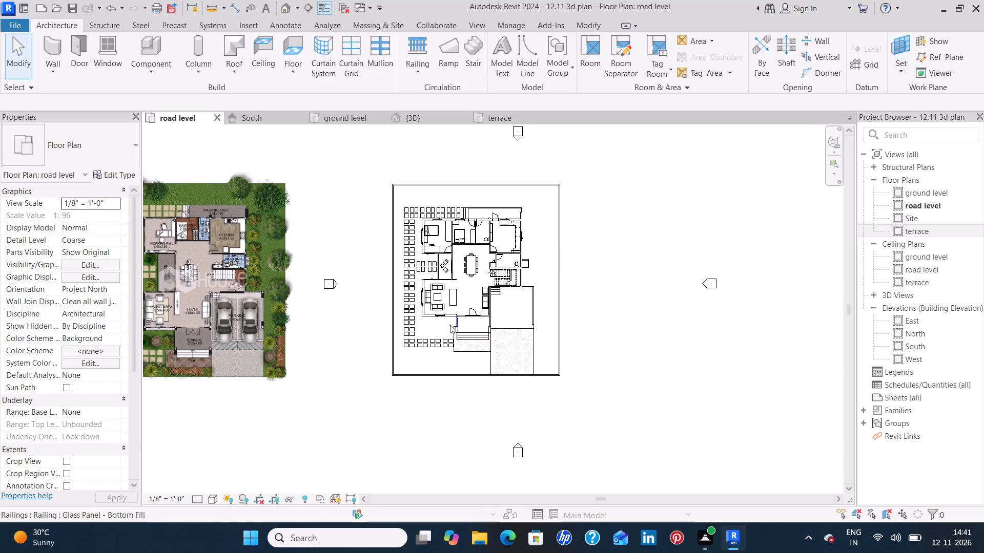
{"action": "scroll", "coordinate": [432, 338], "scroll_direction": "up", "scroll_amount": 9}
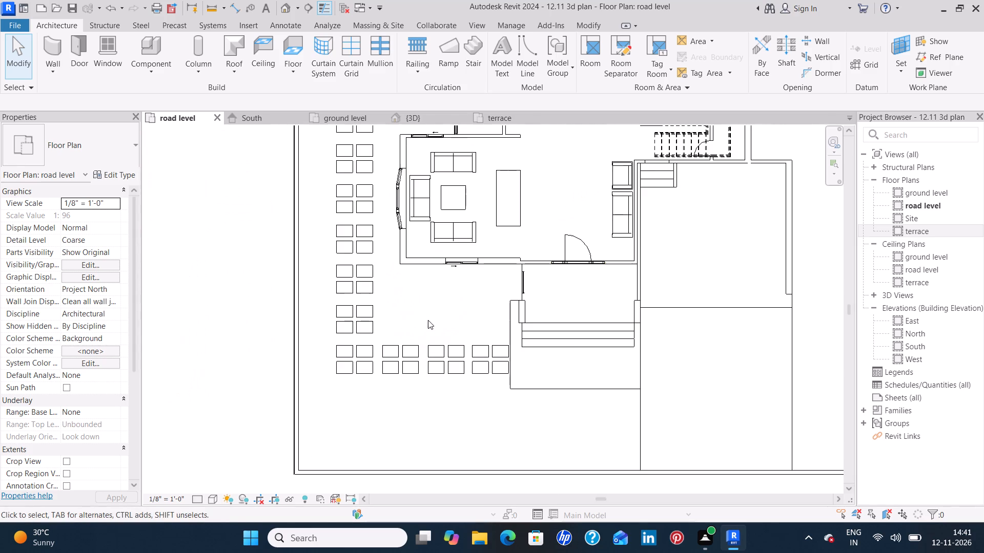
{"action": "scroll", "coordinate": [461, 304], "scroll_direction": "up", "scroll_amount": 1}
{"action": "middle_click_drag", "start_coordinate": [461, 304], "coordinate": [414, 220]}
{"action": "scroll", "coordinate": [410, 220], "scroll_direction": "up", "scroll_amount": 3}
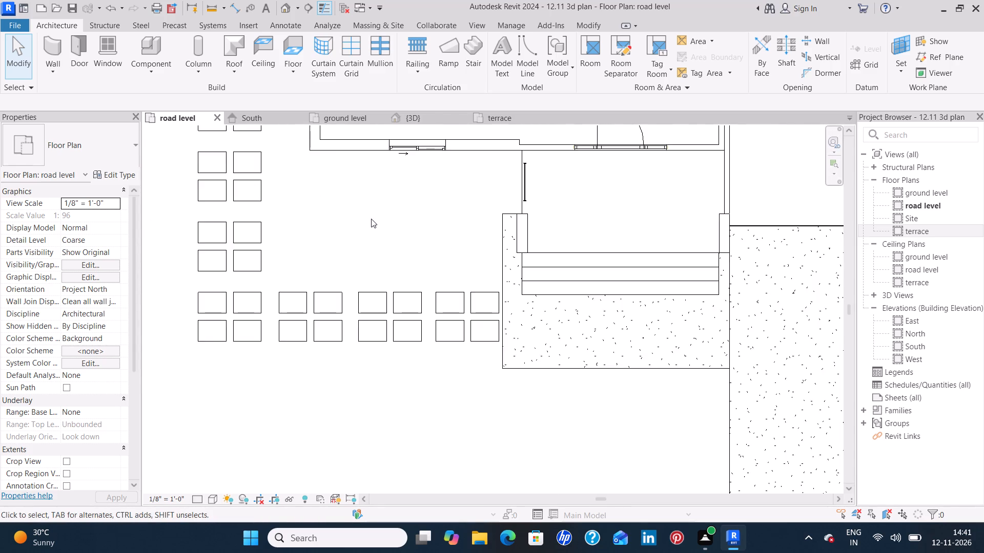
{"action": "scroll", "coordinate": [371, 218], "scroll_direction": "up", "scroll_amount": 3}
{"action": "middle_click_drag", "start_coordinate": [373, 216], "coordinate": [381, 325]}
{"action": "scroll", "coordinate": [393, 316], "scroll_direction": "down", "scroll_amount": 9}
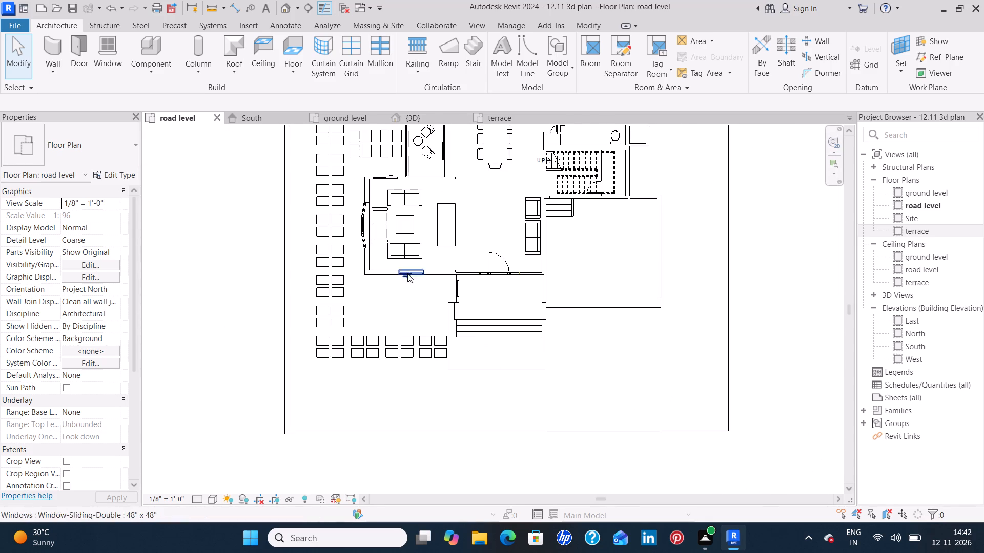
{"action": "middle_click_drag", "start_coordinate": [445, 218], "coordinate": [446, 246]}
{"action": "scroll", "coordinate": [445, 245], "scroll_direction": "up", "scroll_amount": 1}
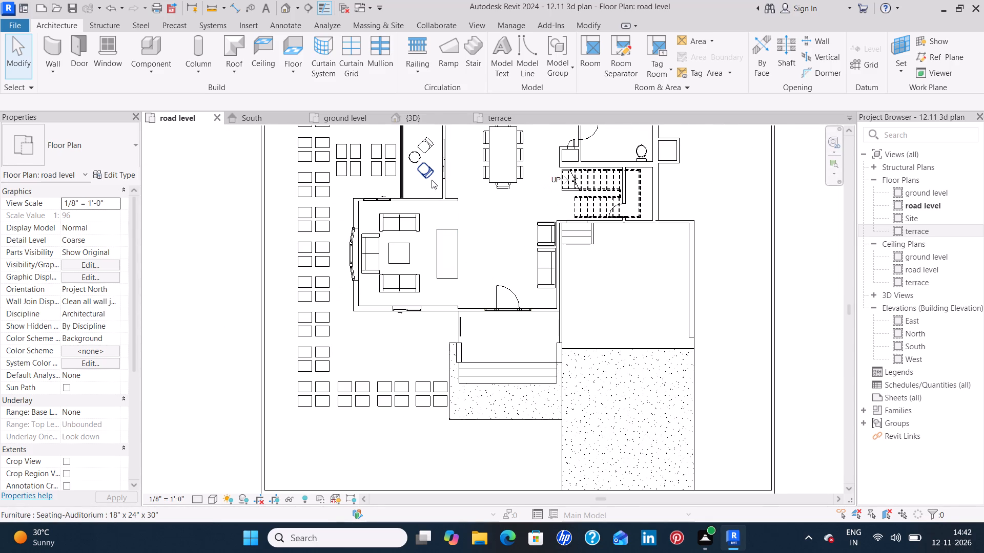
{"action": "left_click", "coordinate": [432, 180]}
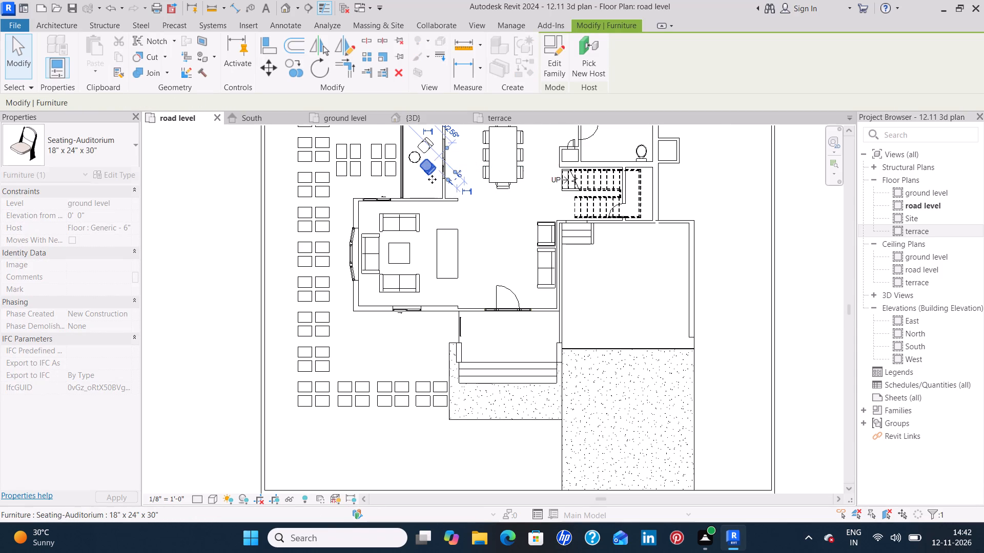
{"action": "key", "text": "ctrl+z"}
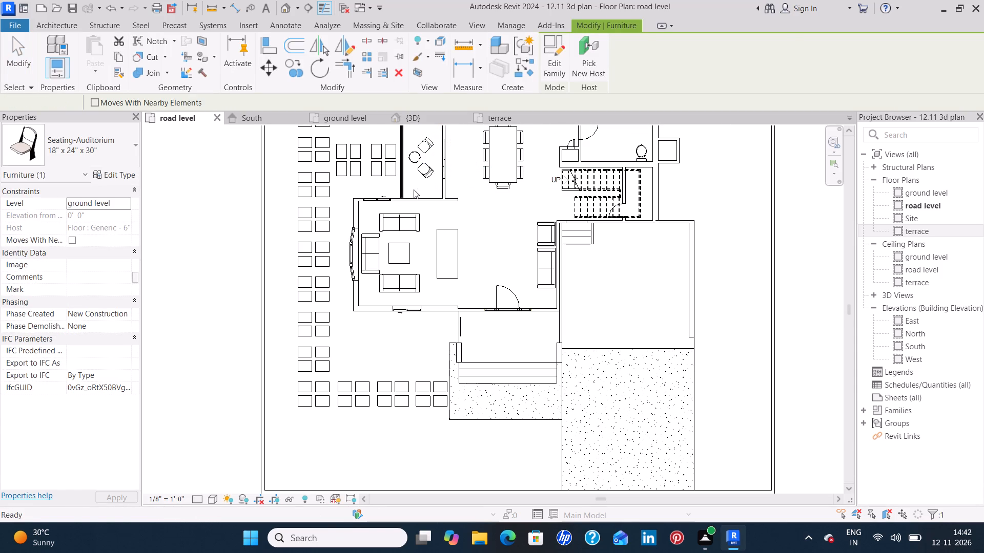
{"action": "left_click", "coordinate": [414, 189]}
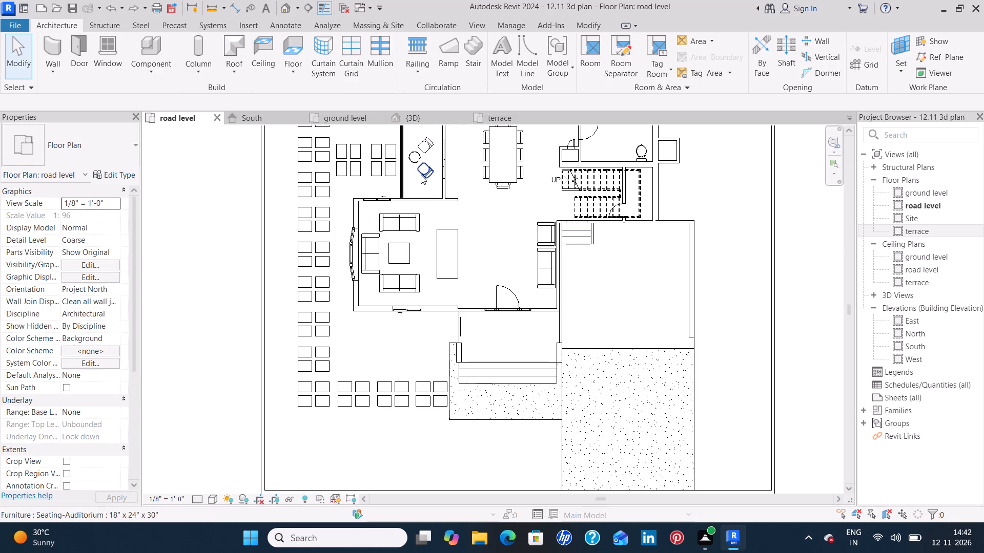
Copy the sit-out's round table and two chairs onto the front lawn, outside the living room's sliding window beside the entrance steps.
{"action": "left_click", "coordinate": [421, 175]}
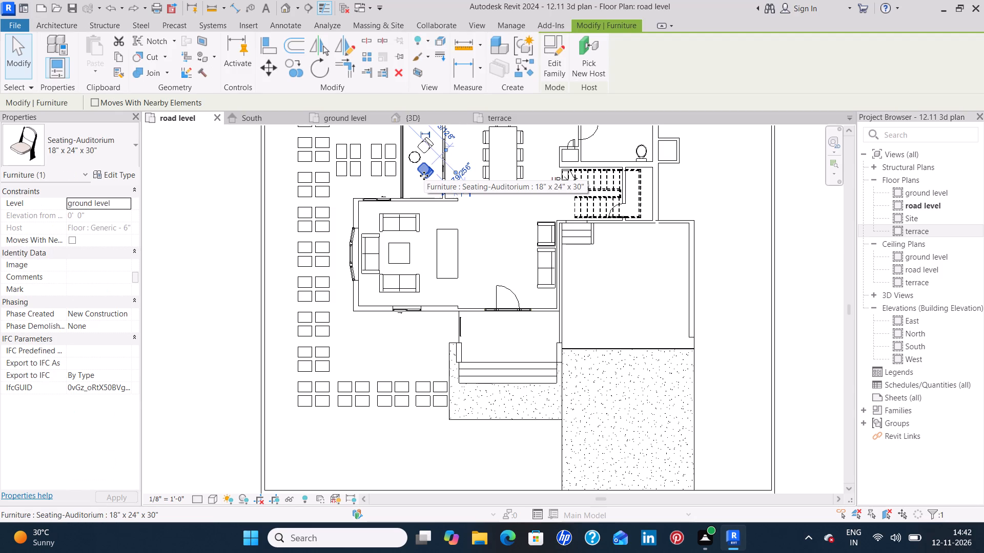
{"action": "left_click", "coordinate": [413, 158], "text": "ctrl"}
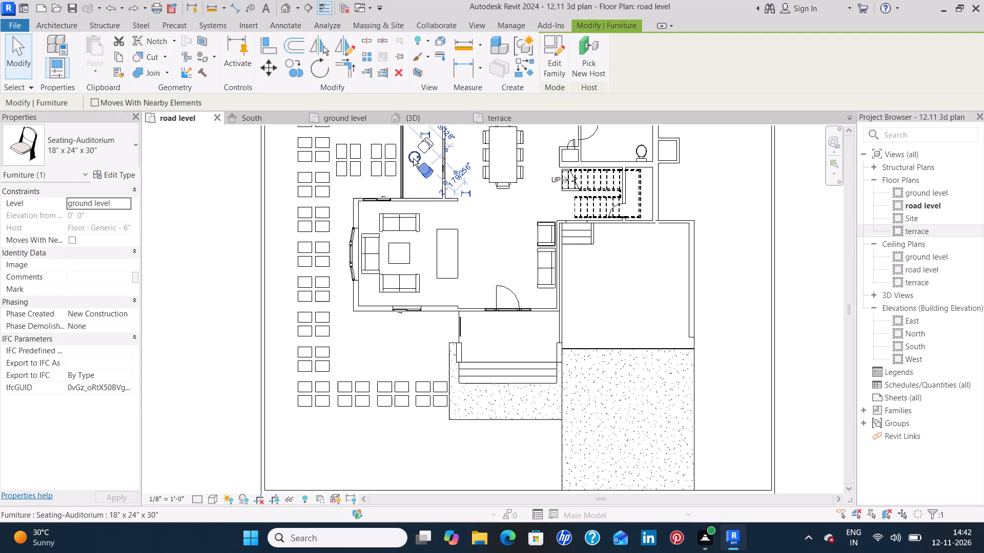
{"action": "left_click", "coordinate": [424, 146], "text": "ctrl"}
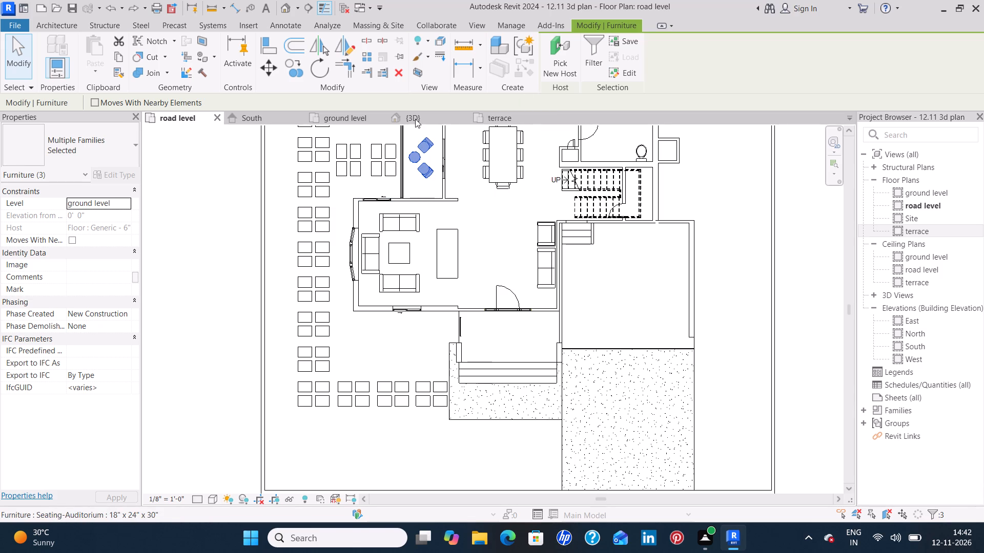
{"action": "left_click", "coordinate": [292, 71]}
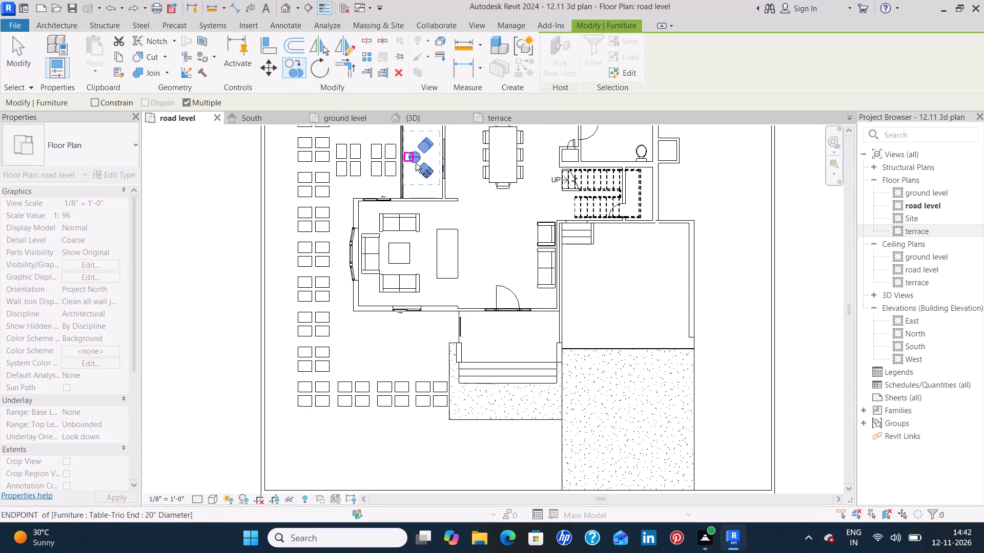
{"action": "left_click", "coordinate": [422, 178]}
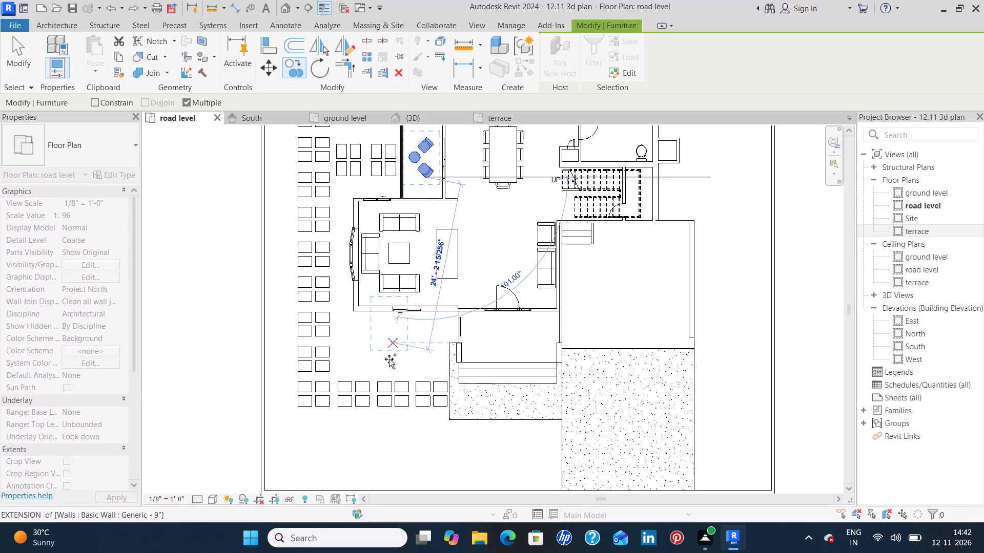
{"action": "left_click", "coordinate": [399, 359]}
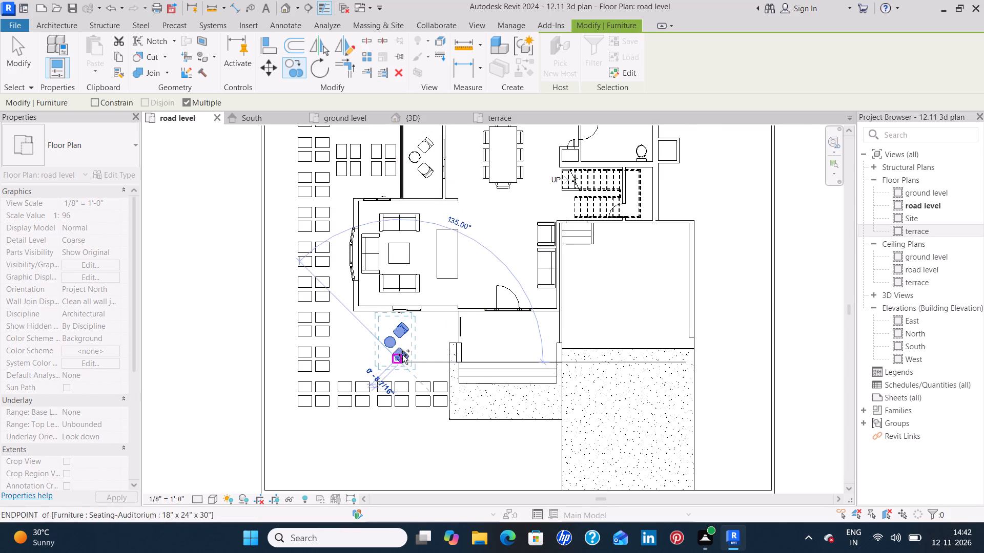
{"action": "key", "text": "Escape"}
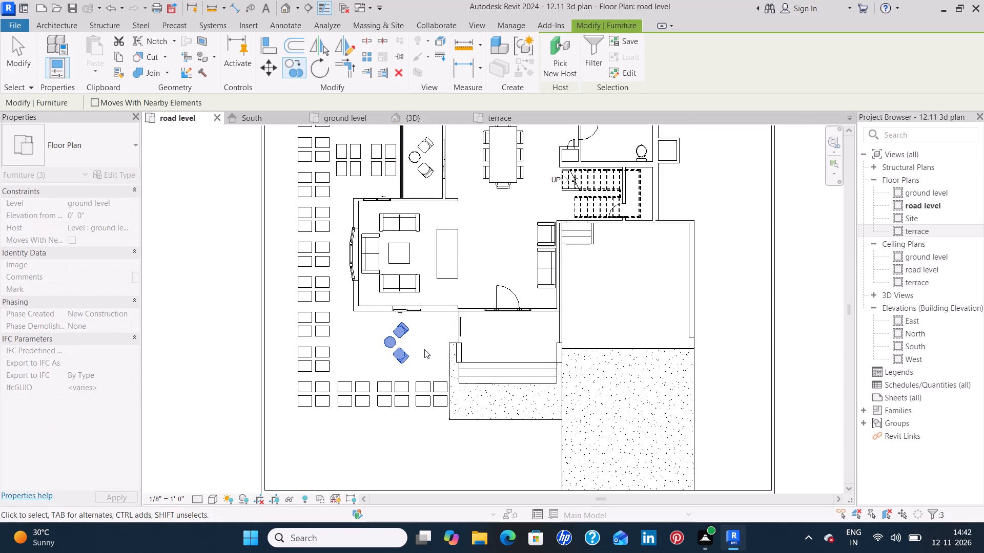
{"action": "key", "text": "Escape"}
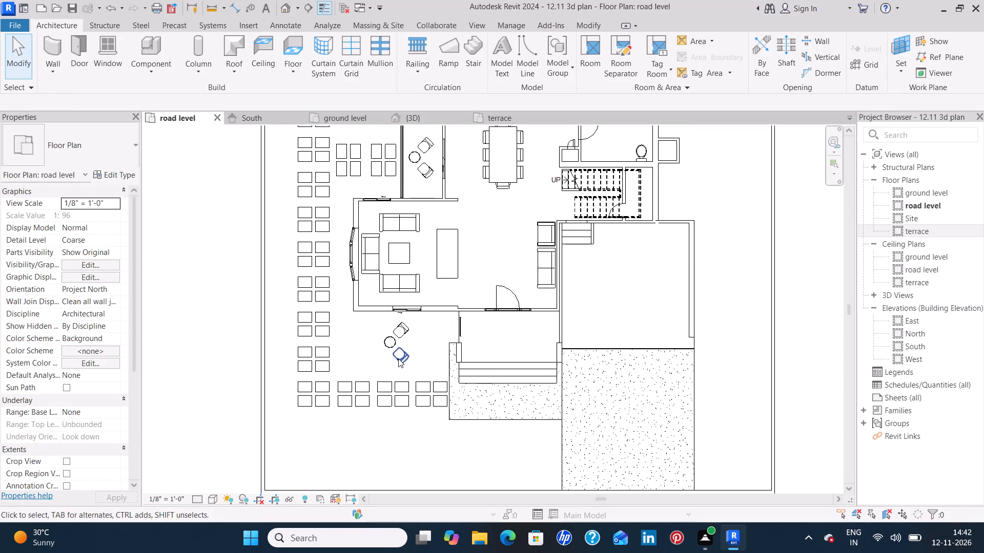
Mirror the two copied lawn chairs, keeping the originals, about a north-south axis drawn through the centre of the round table.
{"action": "left_click", "coordinate": [398, 358]}
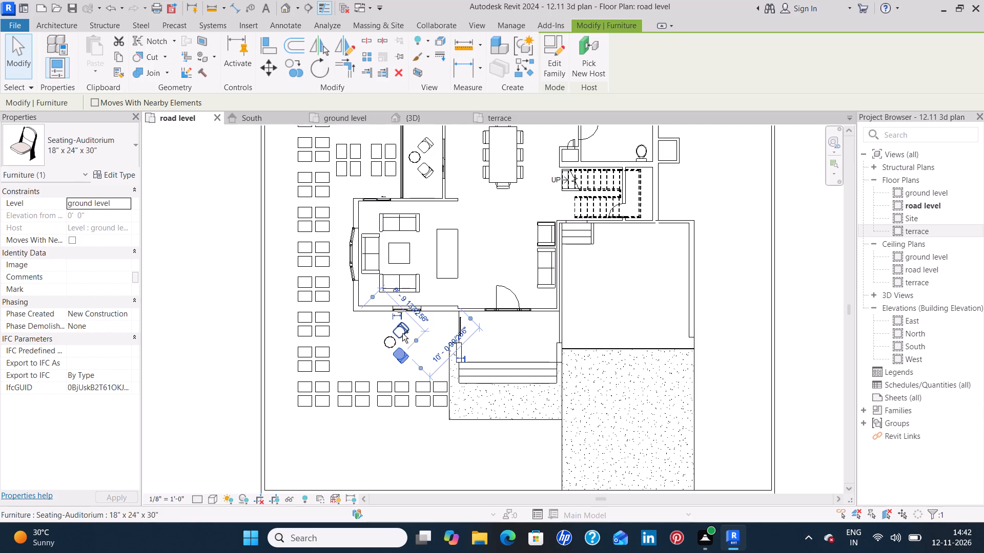
{"action": "left_click", "coordinate": [402, 331], "text": "ctrl"}
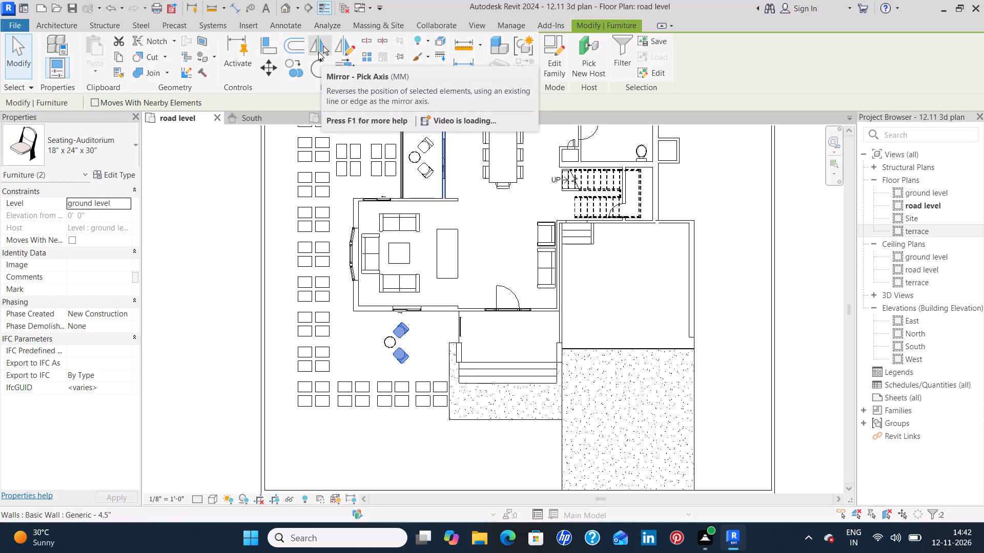
{"action": "left_click", "coordinate": [344, 51]}
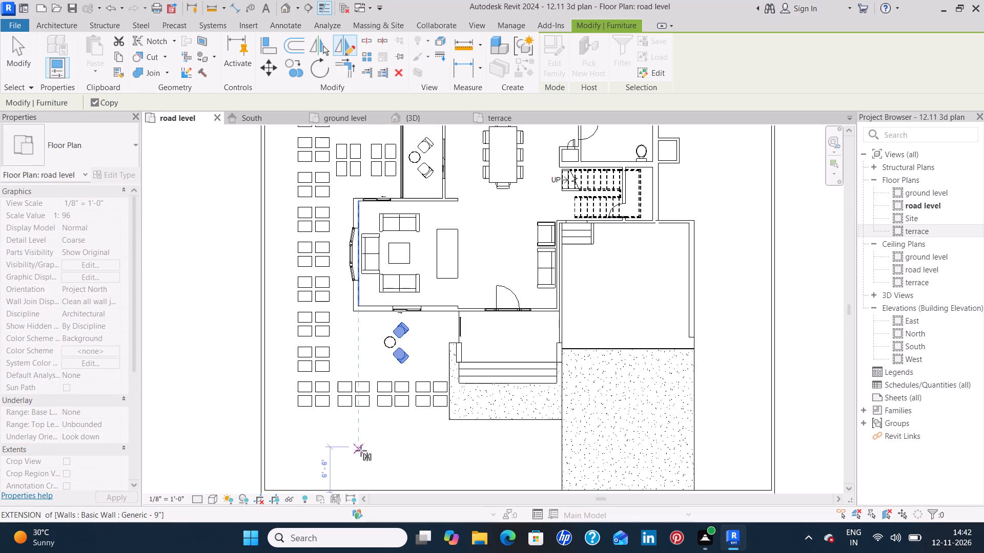
{"action": "scroll", "coordinate": [388, 349], "scroll_direction": "up", "scroll_amount": 15}
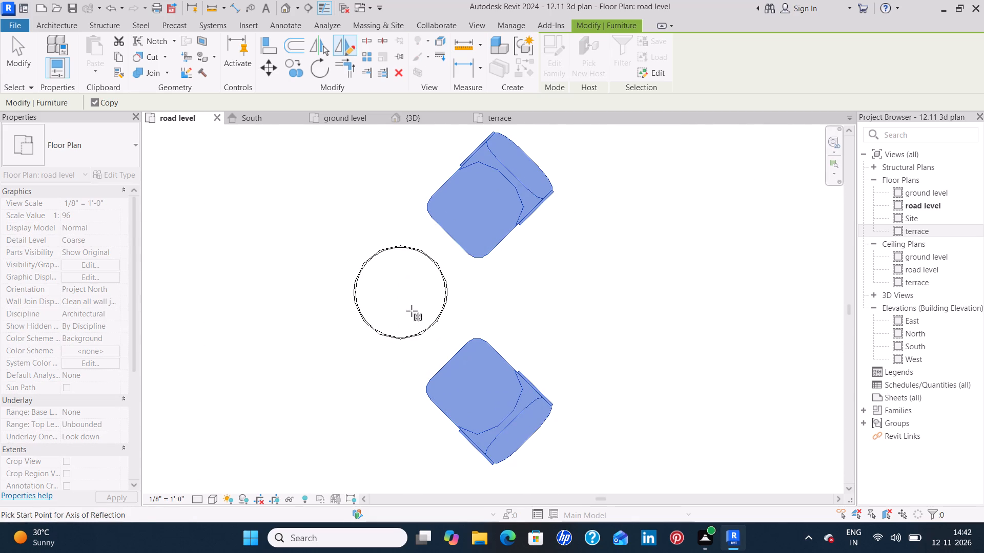
{"action": "left_click", "coordinate": [400, 248]}
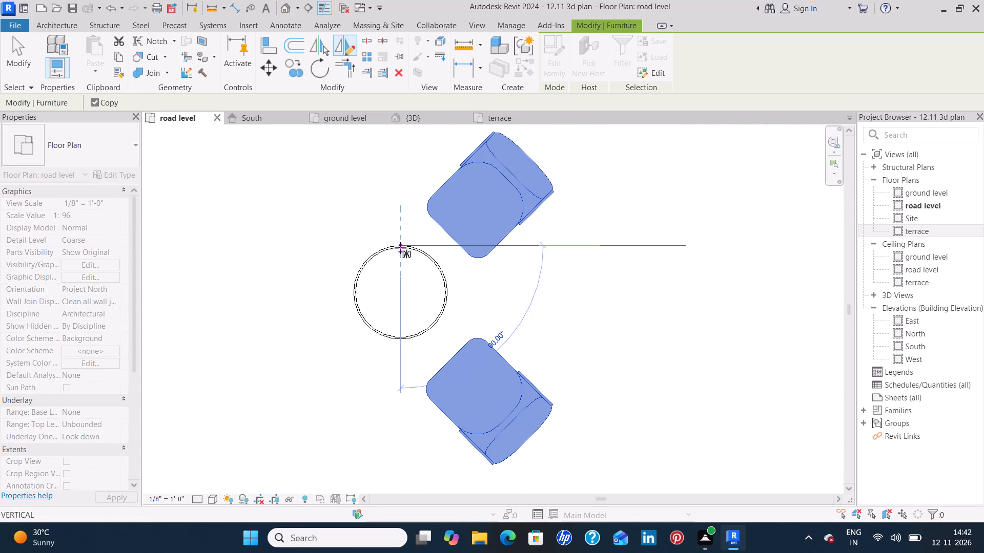
{"action": "left_click", "coordinate": [400, 336]}
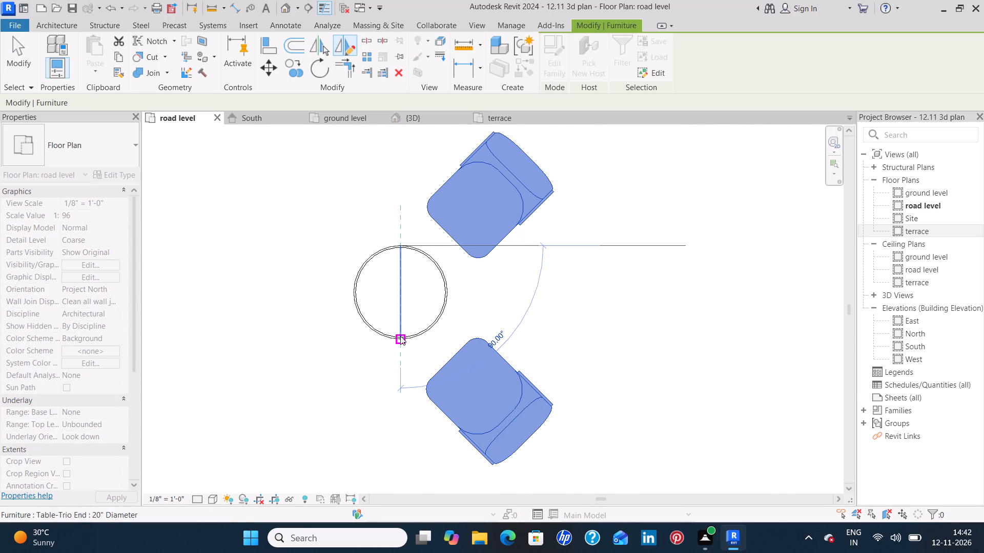
{"action": "left_click", "coordinate": [398, 373]}
Examine the four-chair lawn seating in plan and in the 3D view, along with the front and west sides of the house.
{"action": "scroll", "coordinate": [398, 372], "scroll_direction": "down", "scroll_amount": 9}
{"action": "scroll", "coordinate": [441, 335], "scroll_direction": "down", "scroll_amount": 4}
{"action": "middle_click_drag", "start_coordinate": [453, 331], "coordinate": [445, 294]}
{"action": "scroll", "coordinate": [444, 294], "scroll_direction": "up", "scroll_amount": 2}
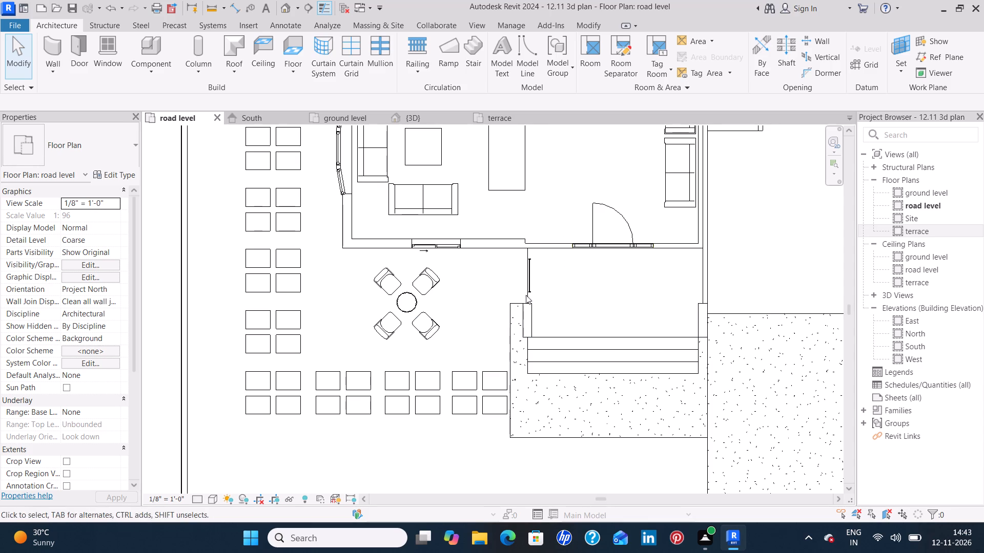
{"action": "scroll", "coordinate": [440, 313], "scroll_direction": "down", "scroll_amount": 4}
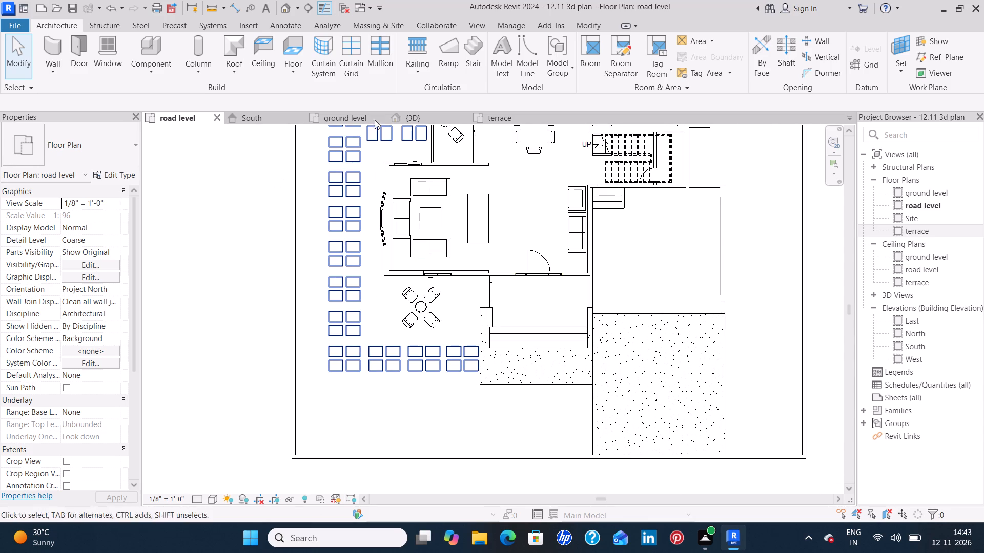
{"action": "left_click", "coordinate": [431, 113]}
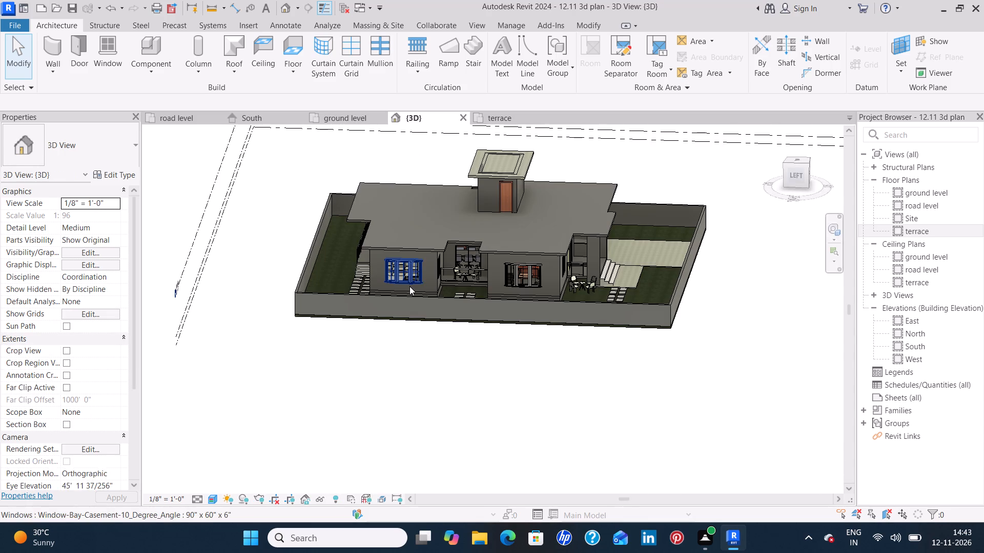
{"action": "middle_click_drag", "start_coordinate": [770, 315], "coordinate": [722, 355], "text": "shift"}
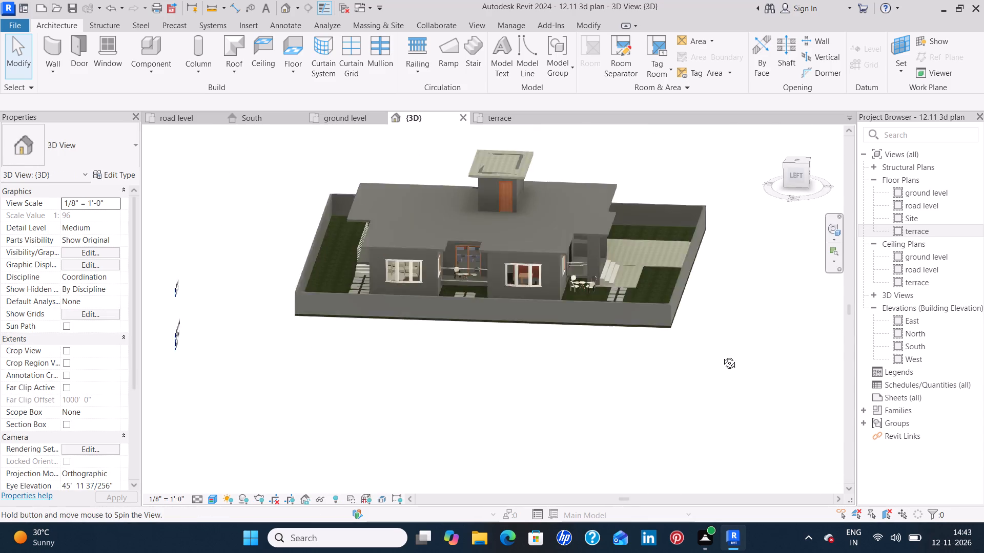
{"action": "middle_click_drag", "start_coordinate": [722, 355], "coordinate": [618, 364], "text": "shift"}
{"action": "scroll", "coordinate": [372, 303], "scroll_direction": "up", "scroll_amount": 7}
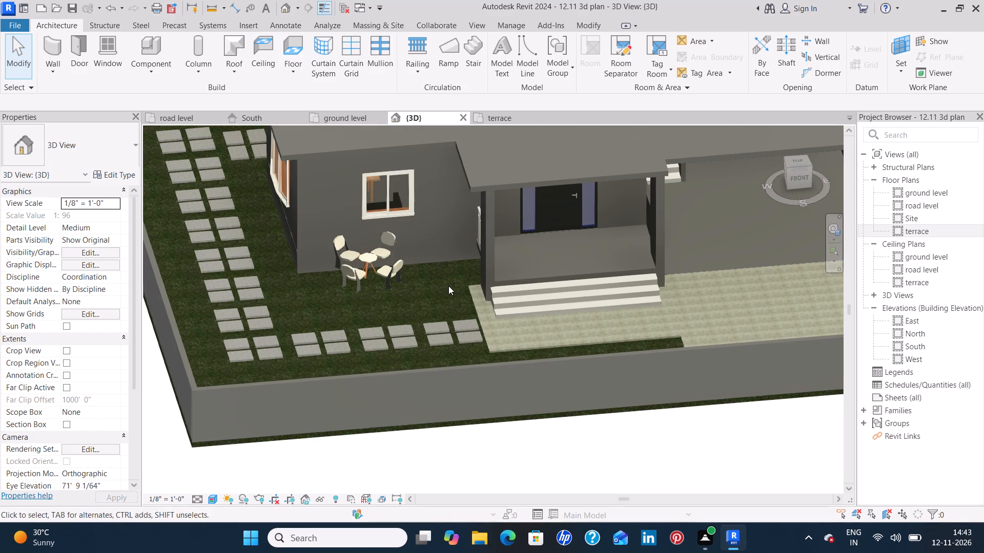
{"action": "middle_click_drag", "start_coordinate": [447, 286], "coordinate": [534, 290], "text": "shift"}
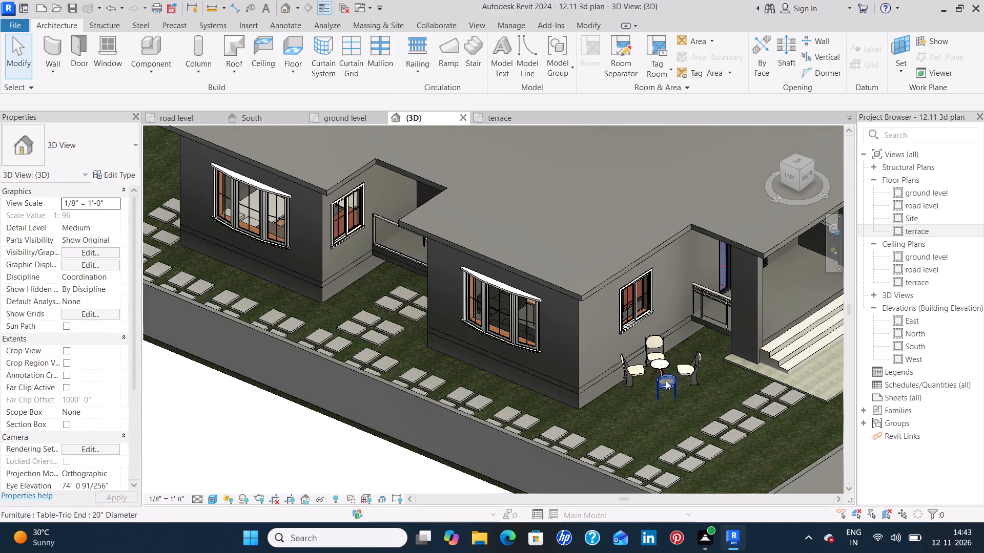
{"action": "middle_click_drag", "start_coordinate": [664, 398], "coordinate": [727, 407], "text": "shift"}
{"action": "middle_click_drag", "start_coordinate": [727, 407], "coordinate": [592, 353]}
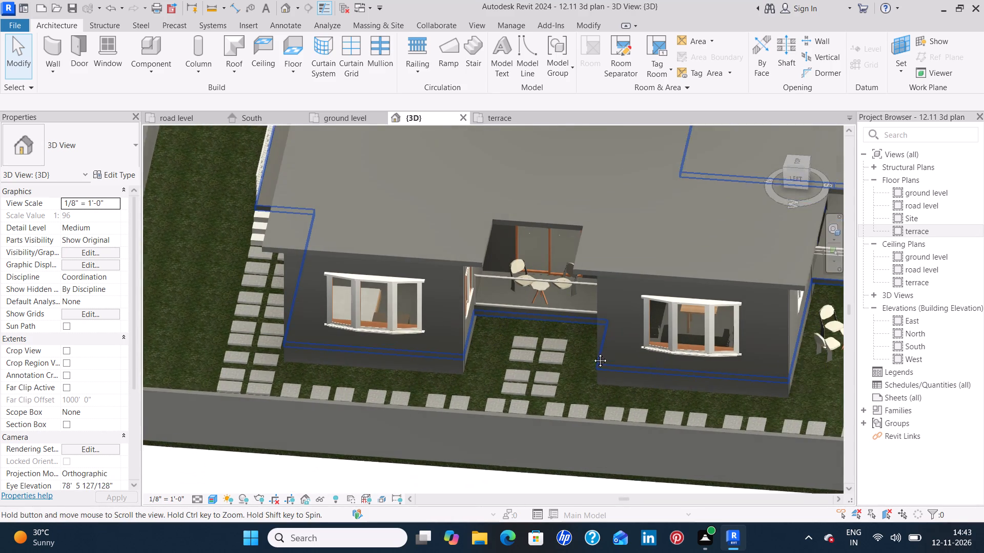
{"action": "middle_click_drag", "start_coordinate": [592, 353], "coordinate": [579, 346]}
{"action": "scroll", "coordinate": [726, 348], "scroll_direction": "down", "scroll_amount": 1}
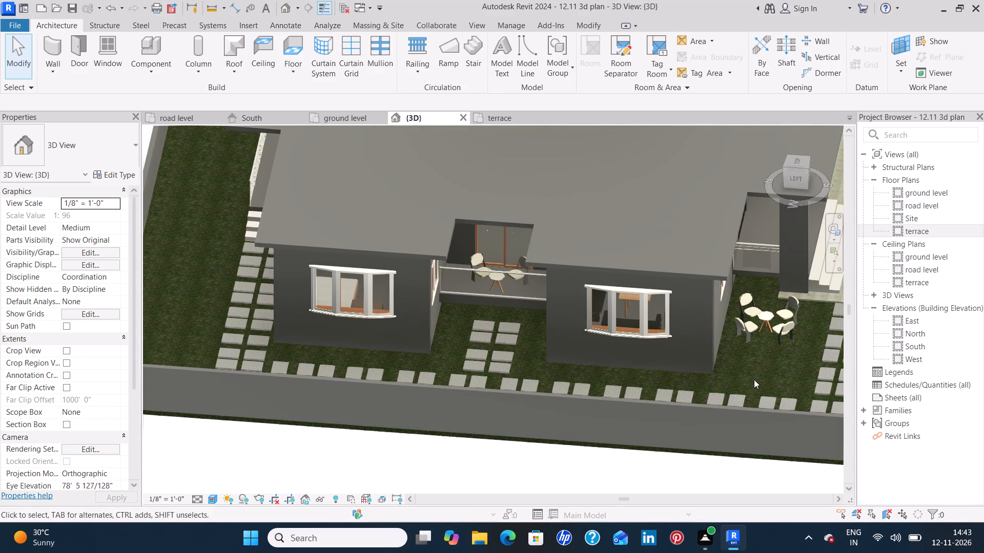
{"action": "middle_click_drag", "start_coordinate": [758, 382], "coordinate": [726, 389]}
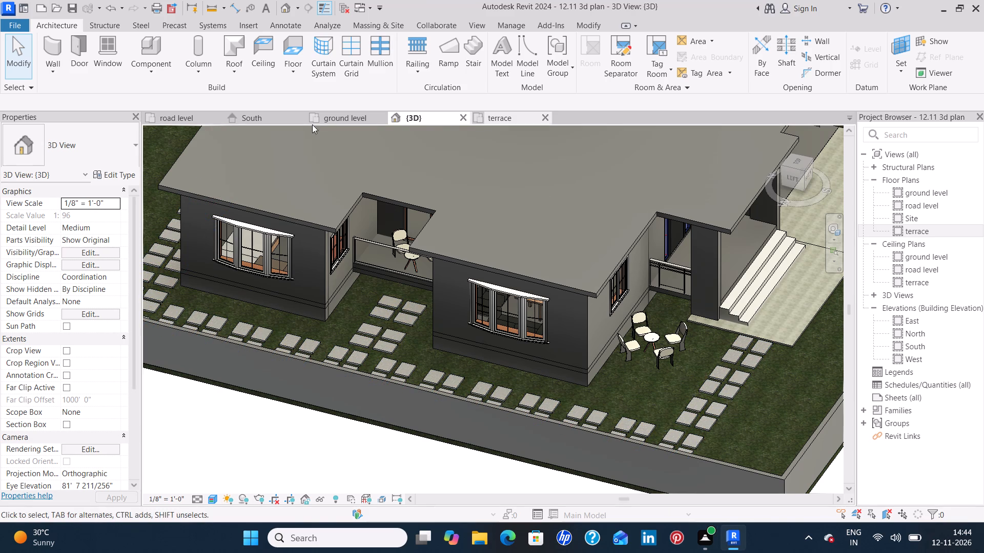
In the road level plan, move the round table and four chairs south, beyond the row of paving slabs on the front lawn.
{"action": "left_click", "coordinate": [191, 121]}
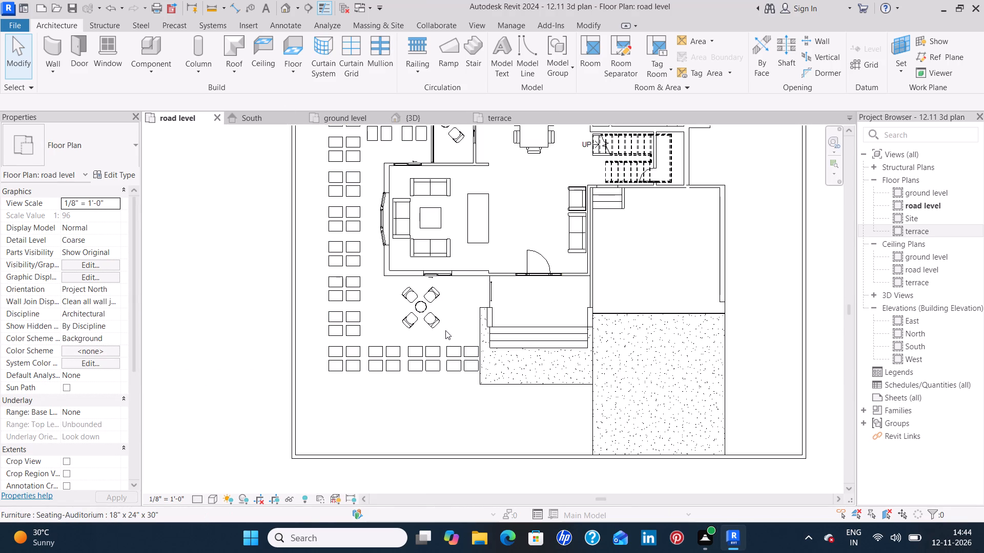
{"action": "left_click_drag", "start_coordinate": [445, 331], "coordinate": [358, 271]}
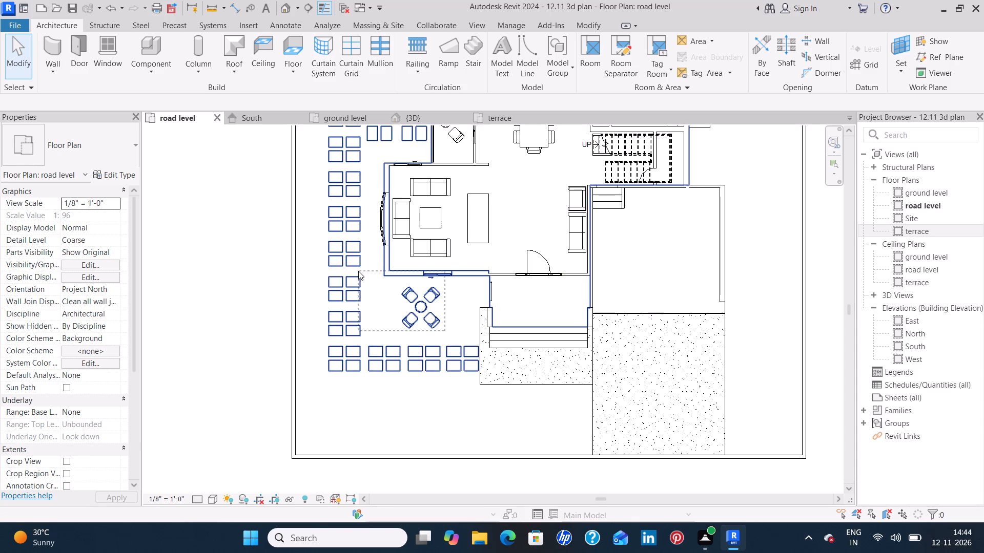
{"action": "left_click_drag", "start_coordinate": [358, 271], "coordinate": [387, 284]}
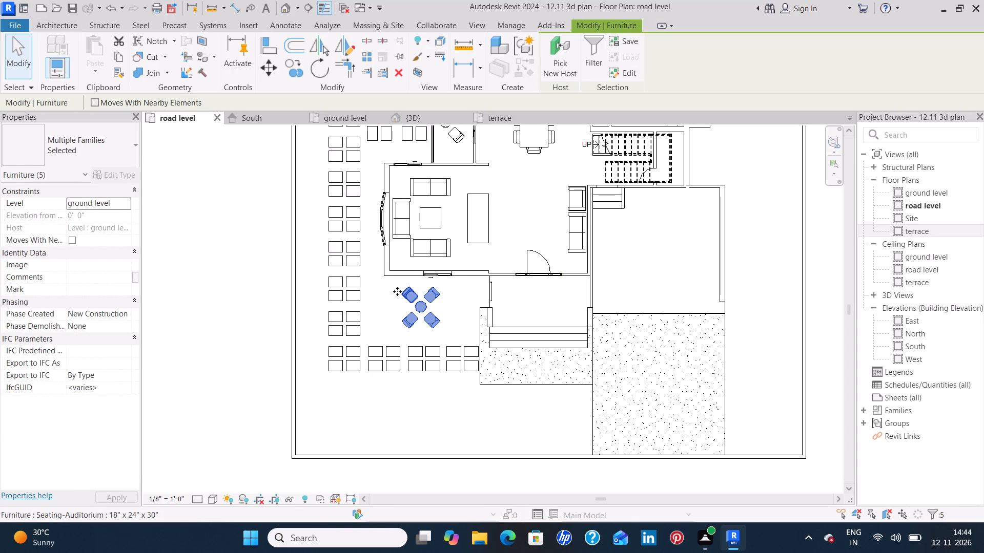
{"action": "left_click", "coordinate": [273, 71]}
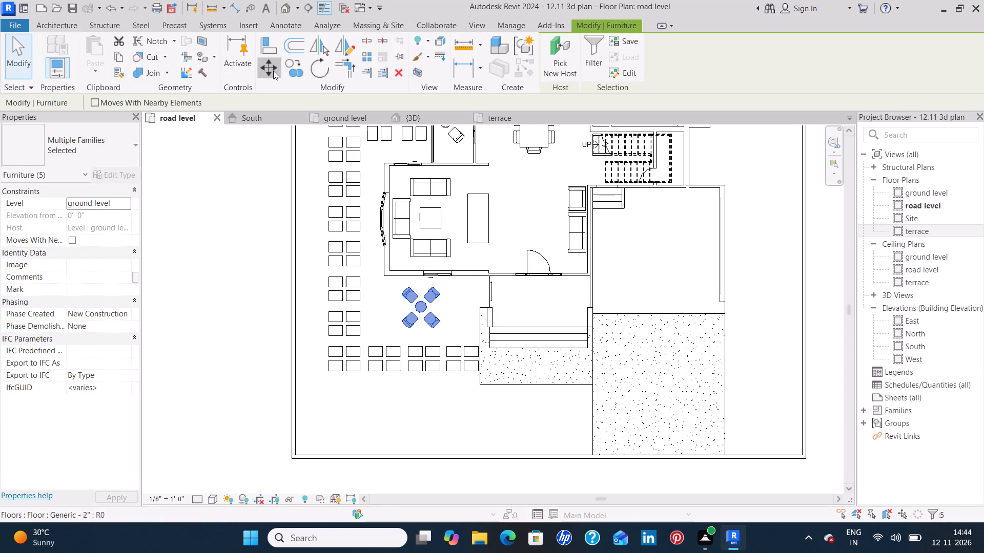
{"action": "left_click_drag", "start_coordinate": [407, 301], "coordinate": [401, 424]}
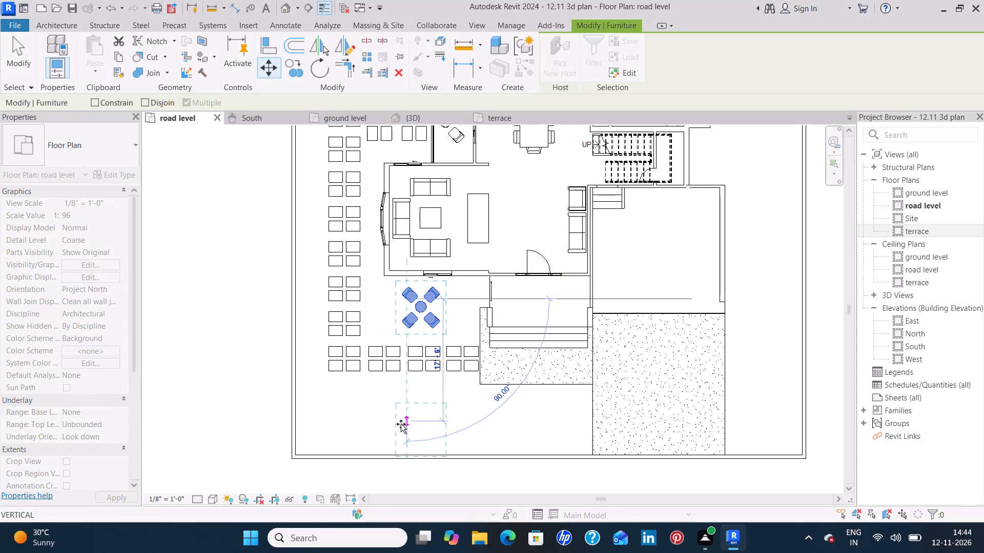
{"action": "left_click_drag", "start_coordinate": [401, 424], "coordinate": [401, 411]}
{"action": "left_click", "coordinate": [395, 405]}
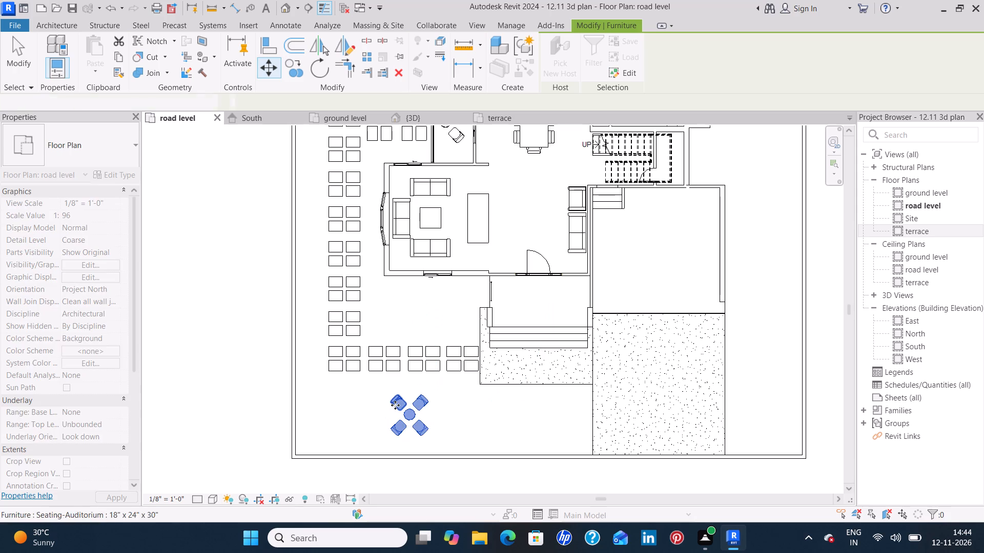
{"action": "scroll", "coordinate": [408, 308], "scroll_direction": "up", "scroll_amount": 2}
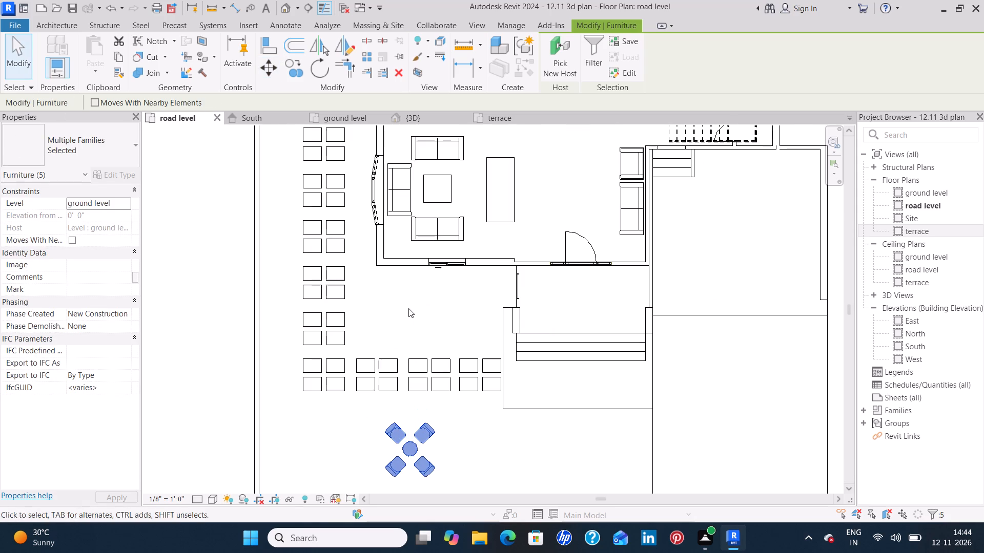
{"action": "left_click", "coordinate": [413, 313]}
Start a new floor on the road level and duplicate its Generic - 6" 5 type, accepting the suggested name.
{"action": "middle_click_drag", "start_coordinate": [442, 324], "coordinate": [437, 308]}
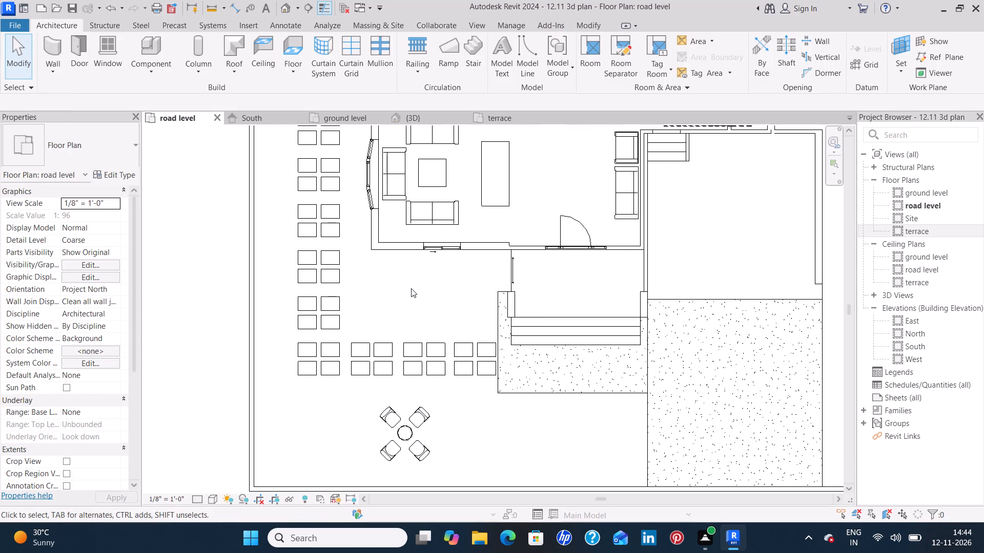
{"action": "scroll", "coordinate": [411, 288], "scroll_direction": "up", "scroll_amount": 3}
{"action": "middle_click_drag", "start_coordinate": [442, 304], "coordinate": [432, 292]}
{"action": "middle_click", "coordinate": [423, 287]}
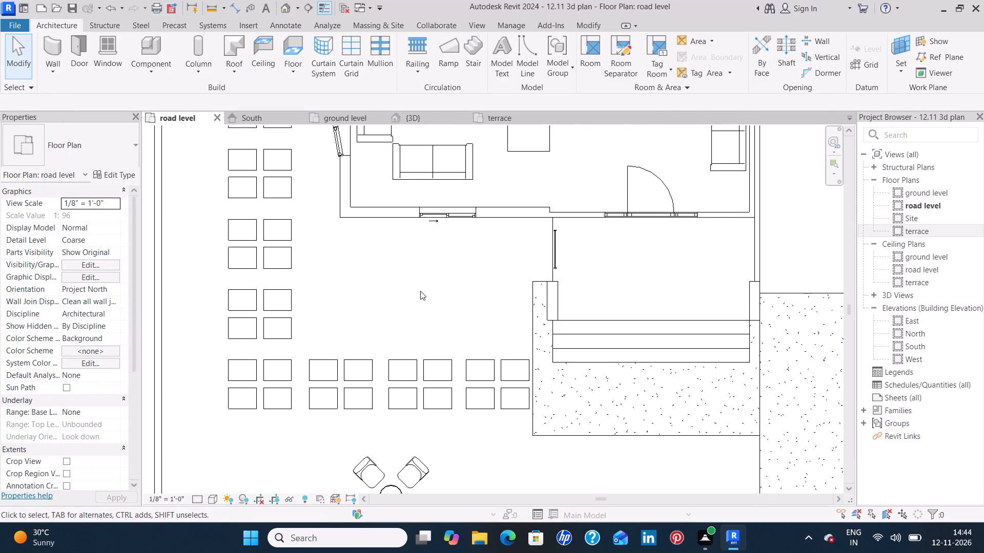
{"action": "left_click", "coordinate": [293, 46]}
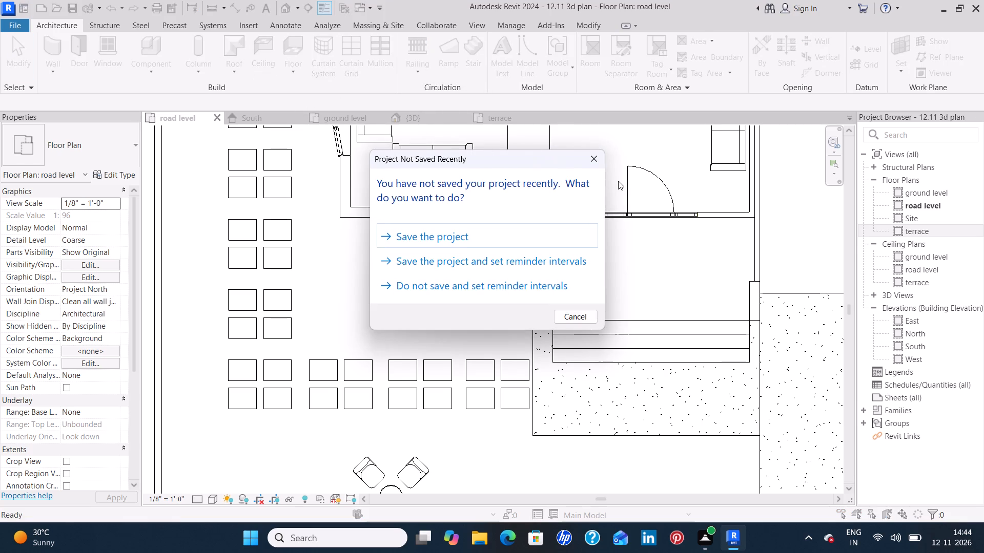
{"action": "left_click", "coordinate": [594, 161]}
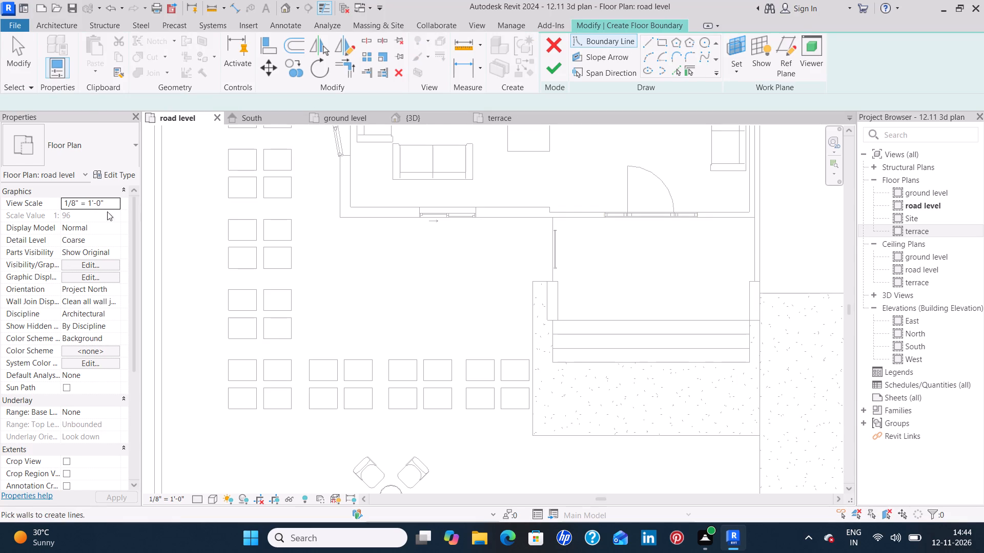
{"action": "left_click", "coordinate": [123, 176]}
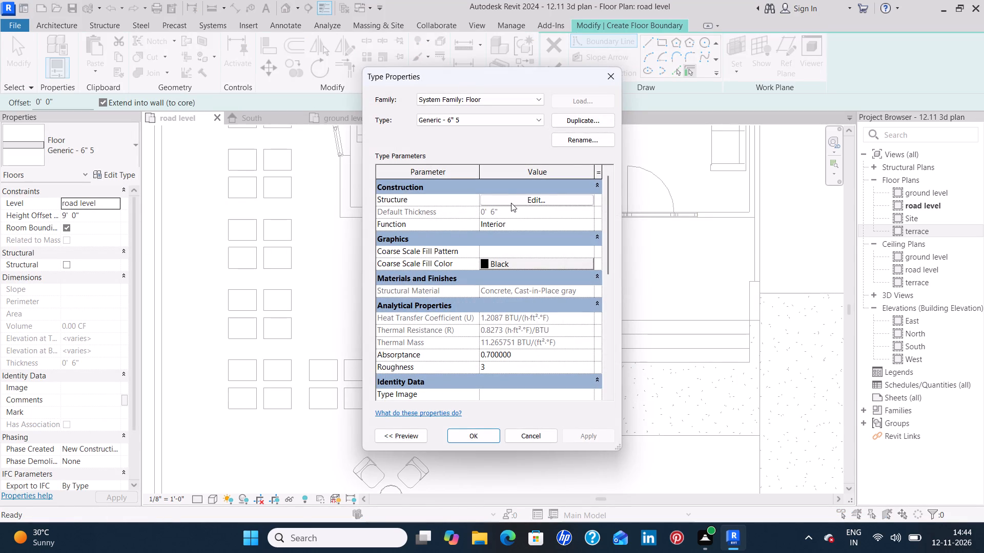
{"action": "left_click", "coordinate": [570, 122]}
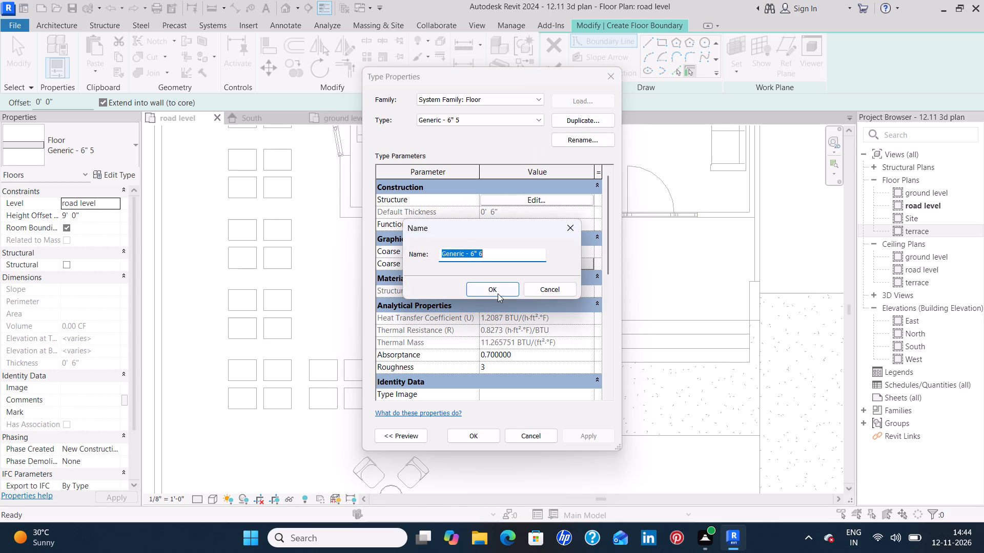
{"action": "left_click", "coordinate": [498, 293]}
Assign the Wood - Teak material to the structure layer of the new floor type.
{"action": "left_click", "coordinate": [532, 199]}
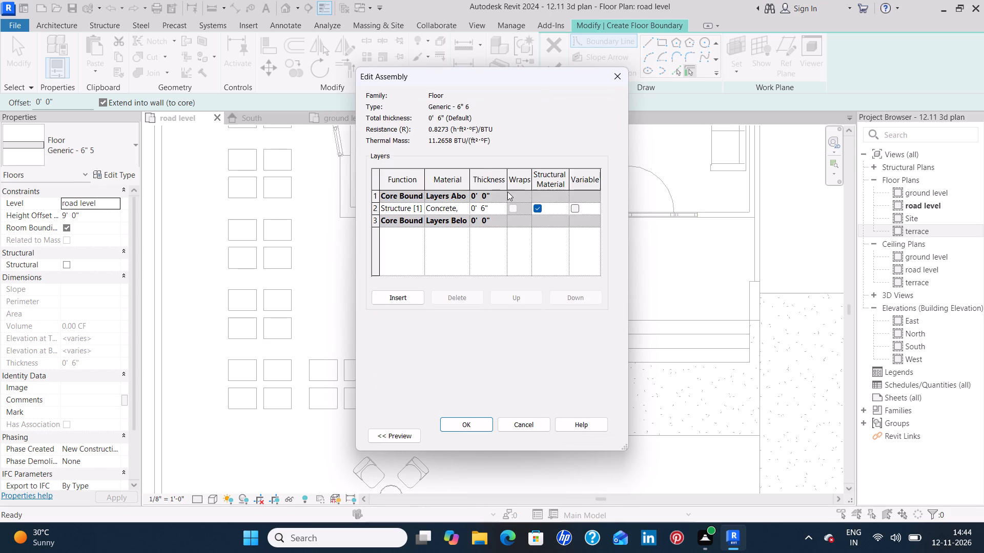
{"action": "left_click", "coordinate": [465, 210]}
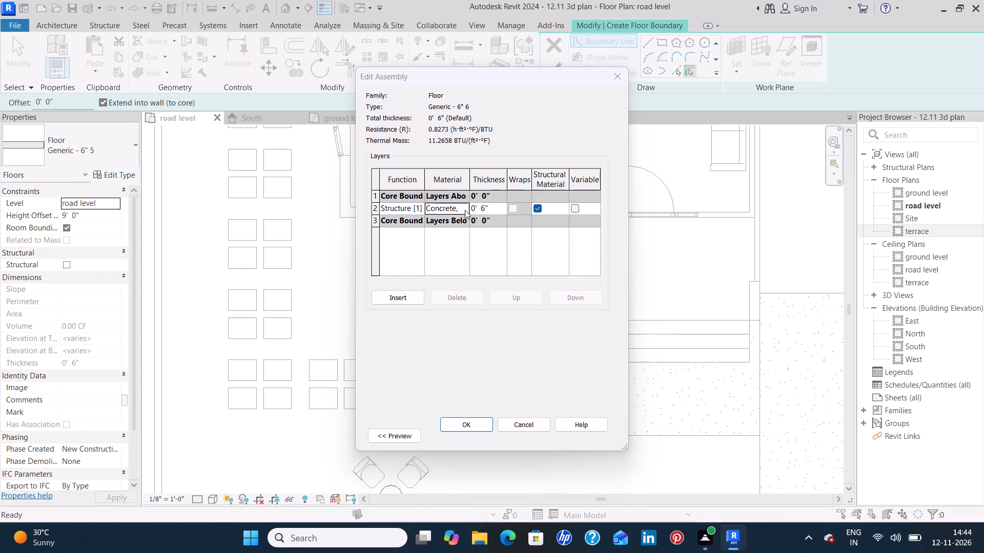
{"action": "scroll", "coordinate": [433, 266], "scroll_direction": "down", "scroll_amount": 8}
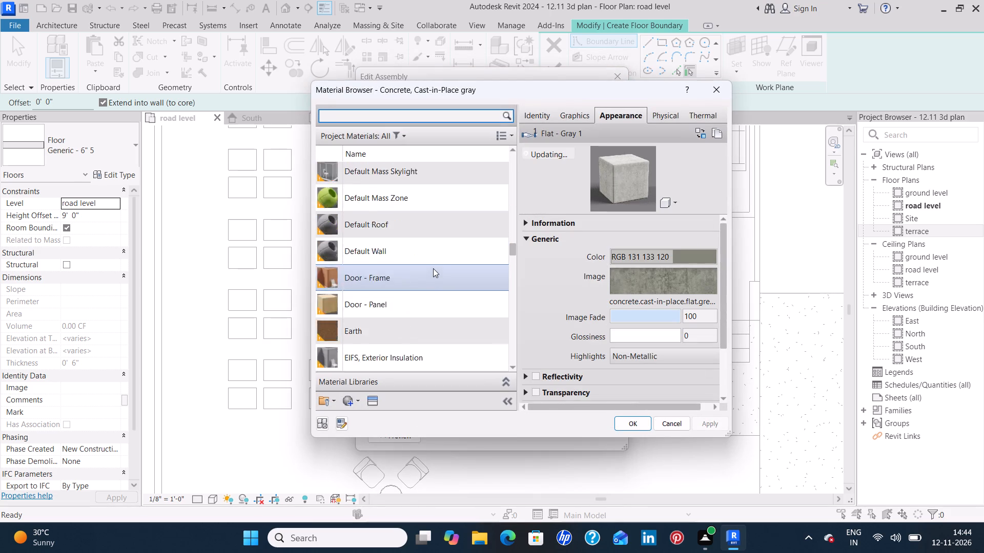
{"action": "scroll", "coordinate": [433, 268], "scroll_direction": "down", "scroll_amount": 16}
{"action": "scroll", "coordinate": [436, 268], "scroll_direction": "down", "scroll_amount": 10}
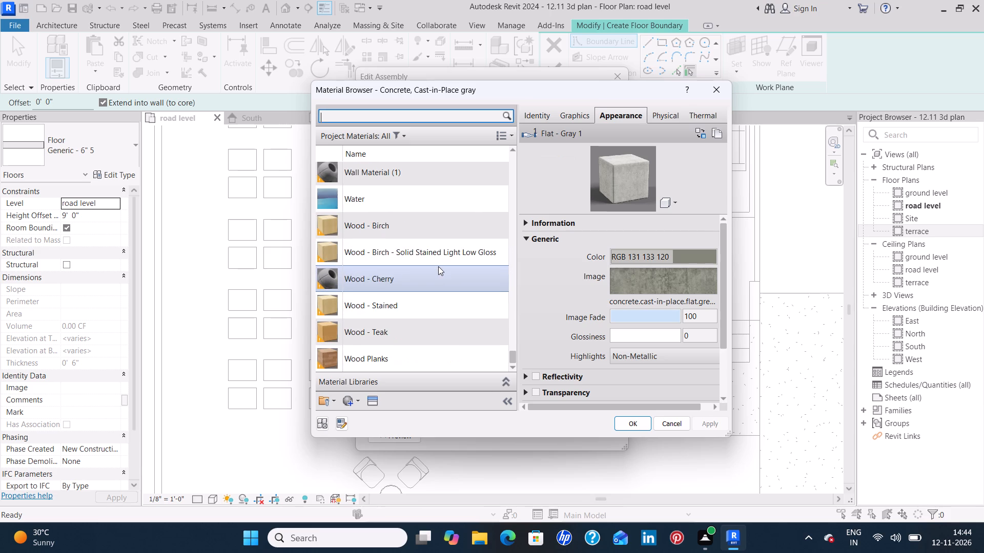
{"action": "left_click", "coordinate": [388, 336]}
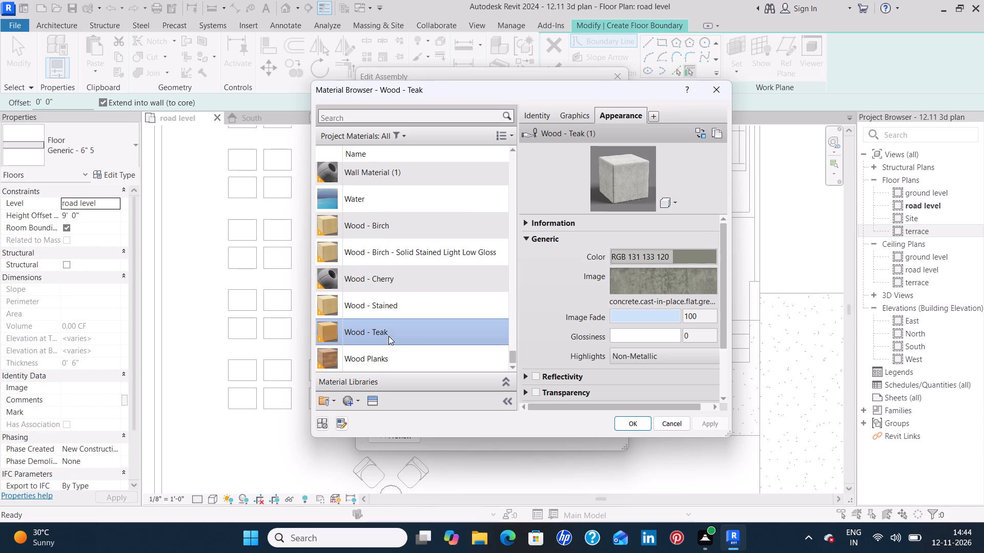
{"action": "left_click", "coordinate": [635, 428]}
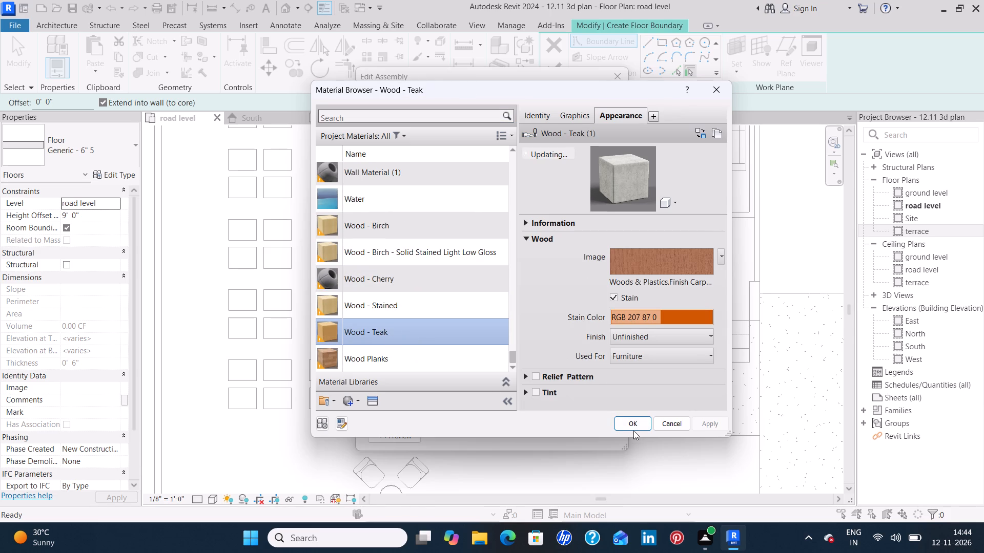
{"action": "left_click", "coordinate": [629, 421]}
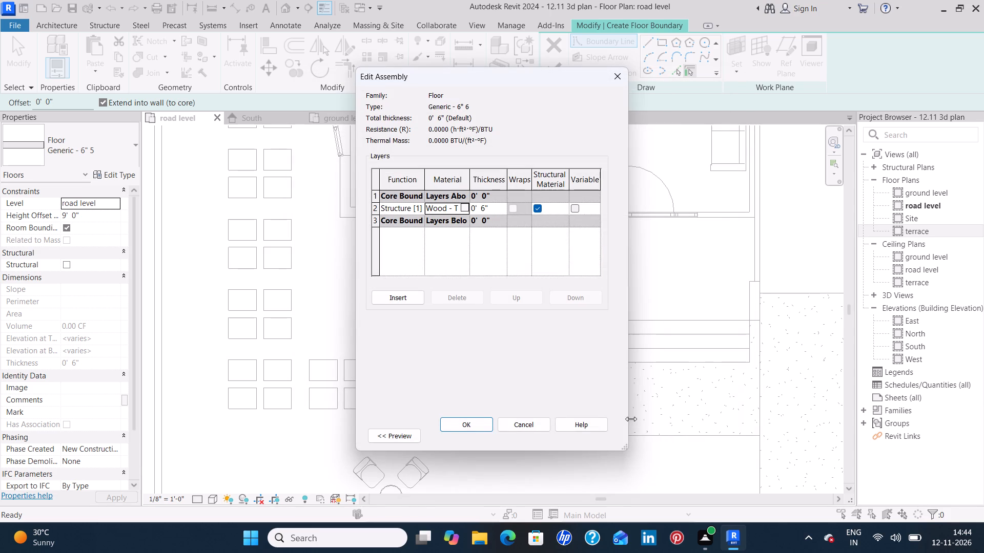
{"action": "left_click", "coordinate": [481, 423]}
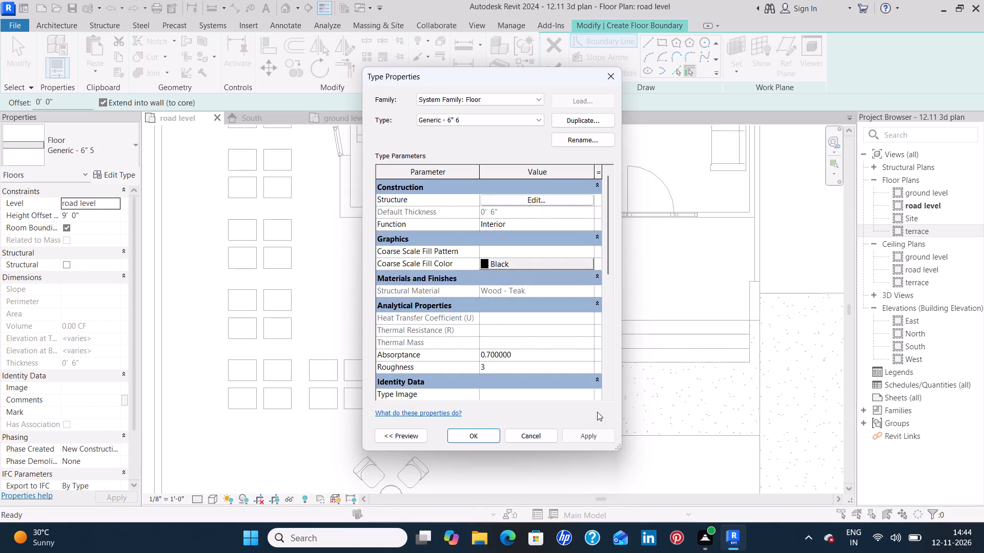
{"action": "left_click", "coordinate": [595, 434]}
{"action": "left_click", "coordinate": [474, 434]}
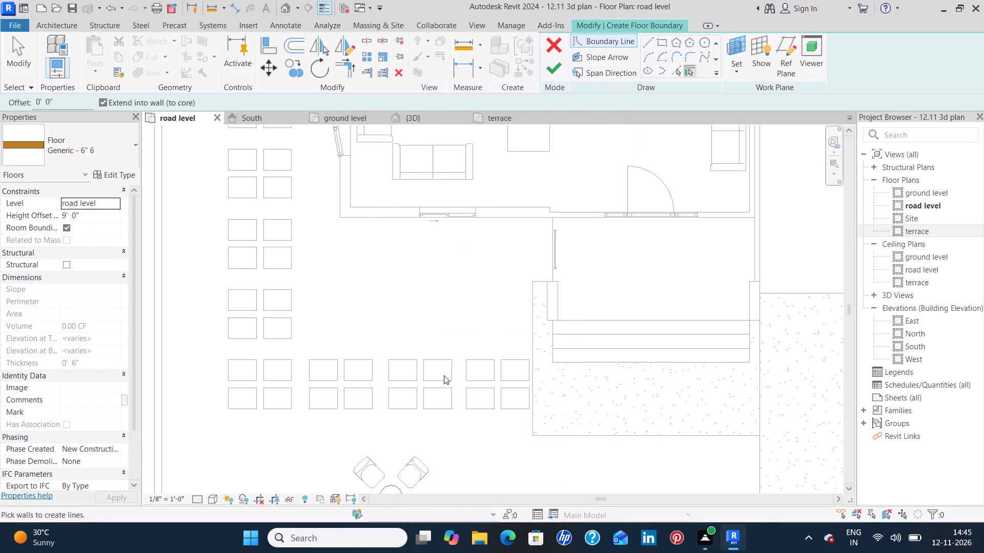
Sketch a circular floor boundary of about 4'-6" radius on the lawn between the living room's sliding window and the paving slabs.
{"action": "left_click", "coordinate": [701, 45]}
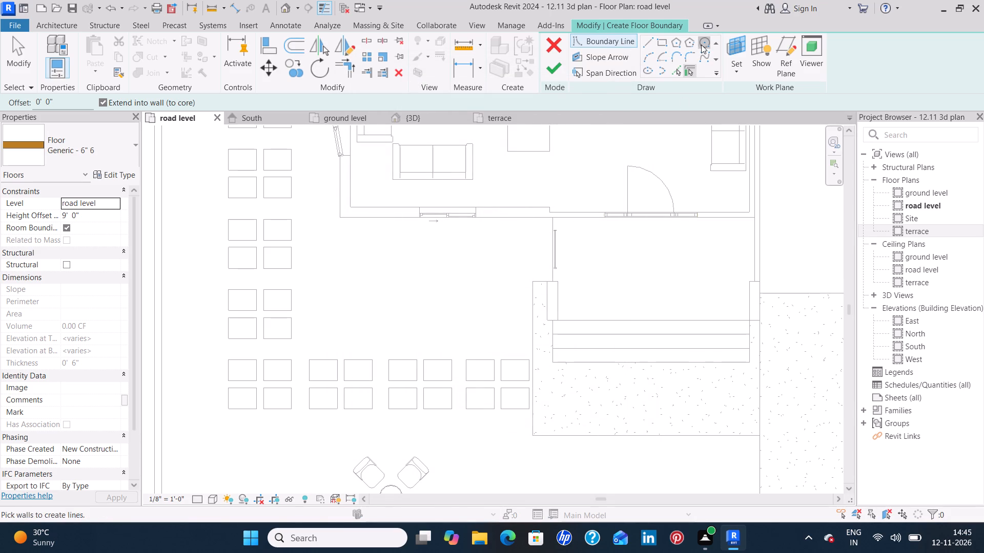
{"action": "left_click", "coordinate": [417, 286]}
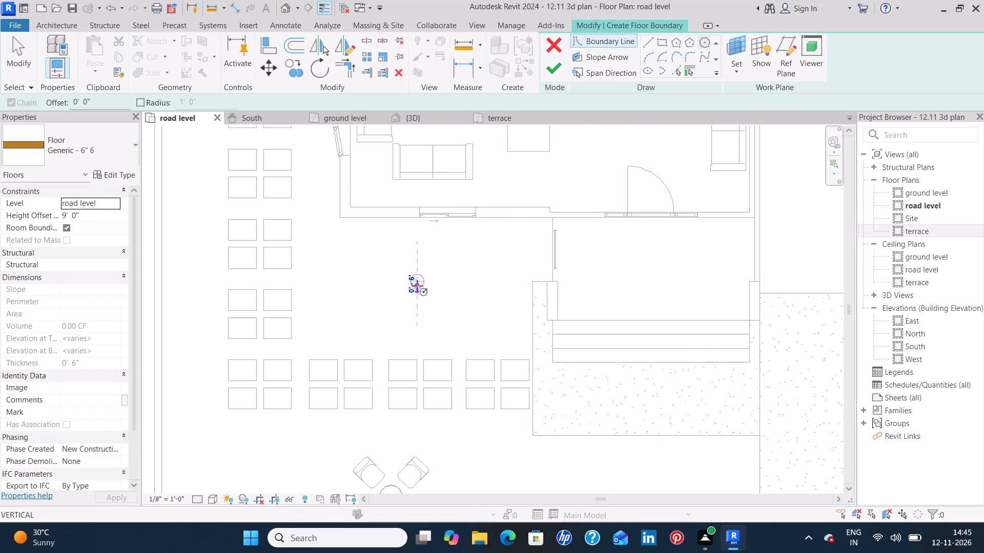
{"action": "left_click", "coordinate": [475, 299]}
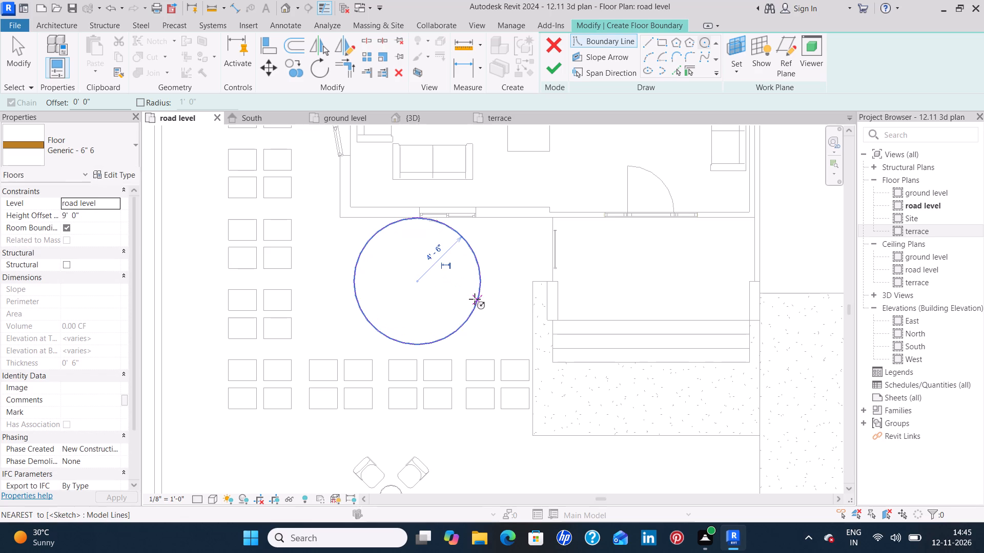
{"action": "key", "text": "Escape"}
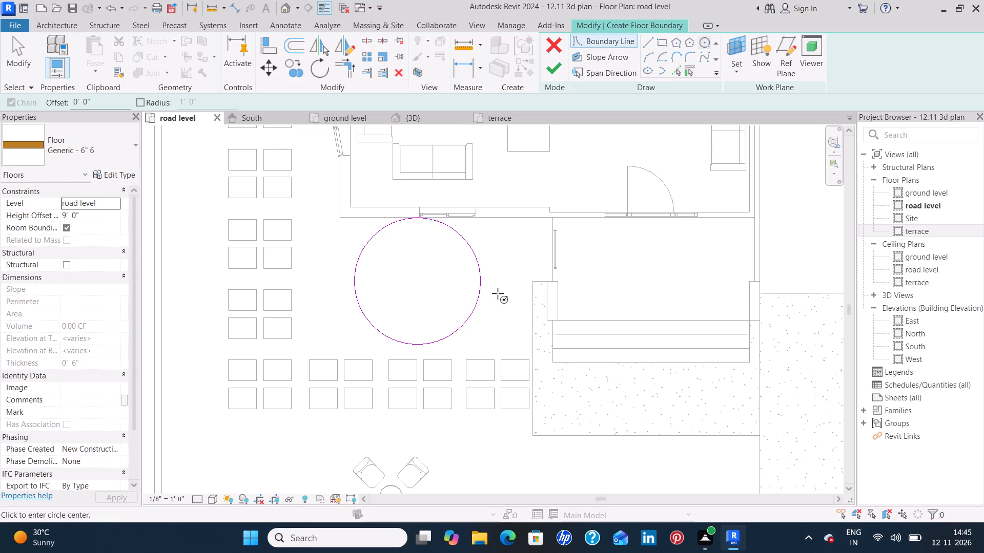
{"action": "key", "text": "Escape"}
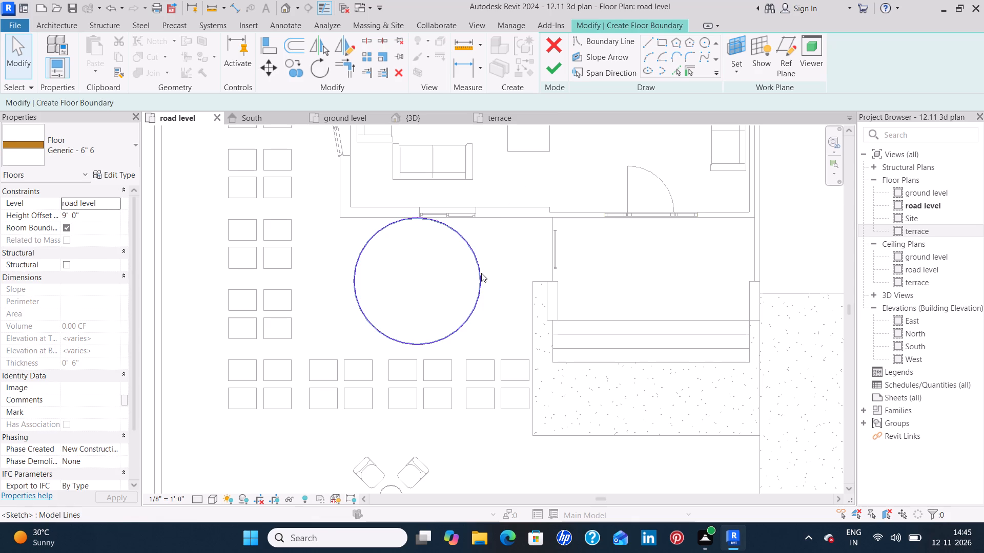
Nudge the circular boundary slightly south and west so it sits clear between the living room wall and the paving slabs.
{"action": "left_click", "coordinate": [481, 273]}
{"action": "scroll", "coordinate": [495, 258], "scroll_direction": "up", "scroll_amount": 2}
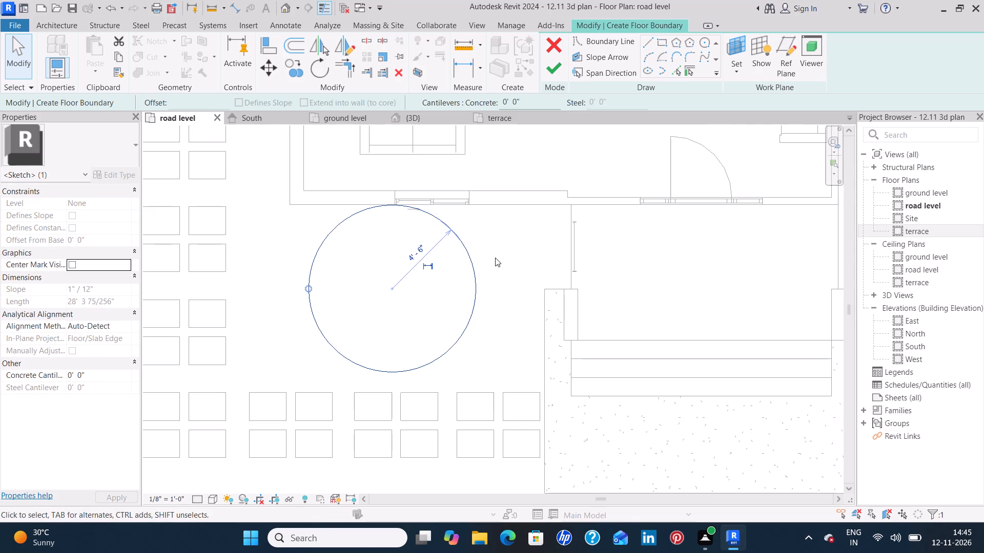
{"action": "key", "text": "Down"}
{"action": "key", "text": "Down"}
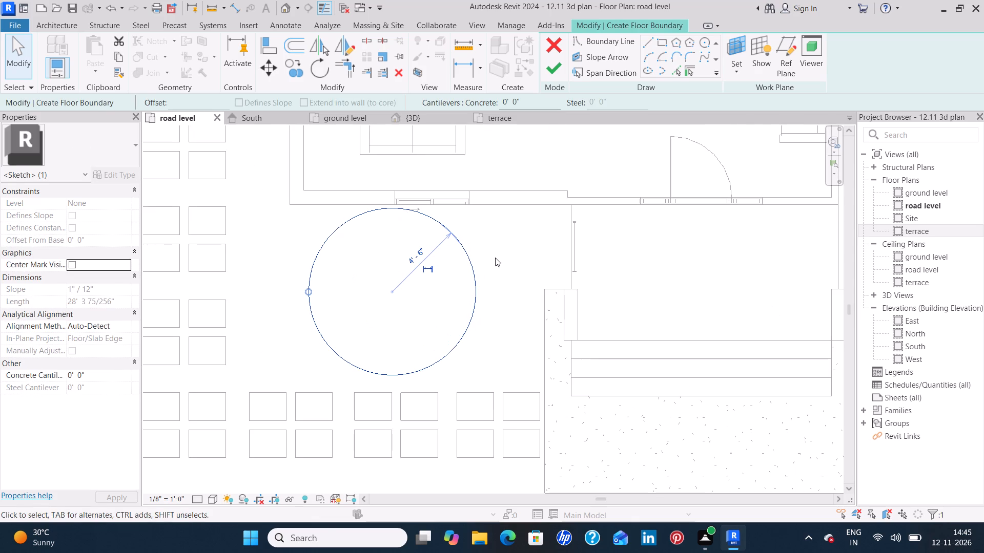
{"action": "key", "text": "Down"}
{"action": "key", "text": "Down"}
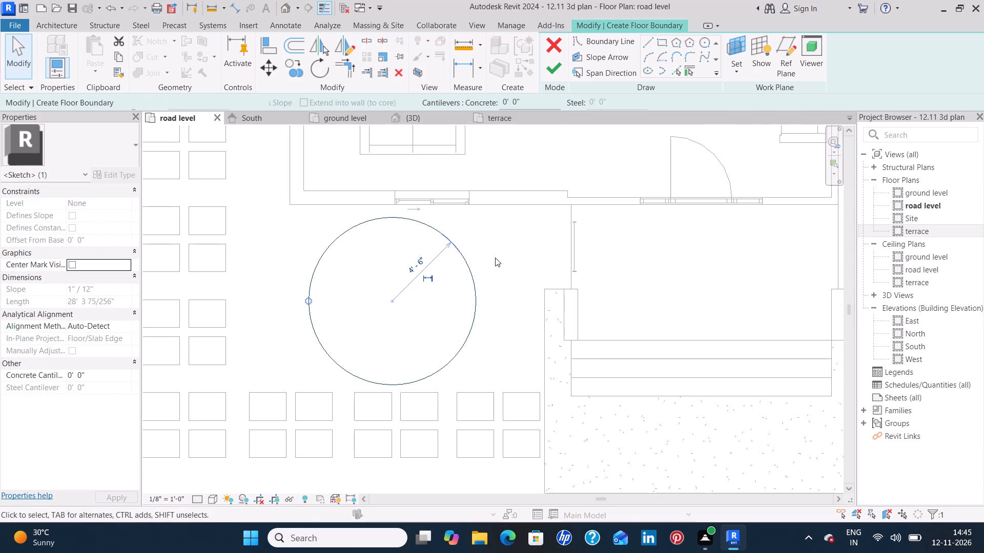
{"action": "key", "text": "Left"}
{"action": "key", "text": "Left"}
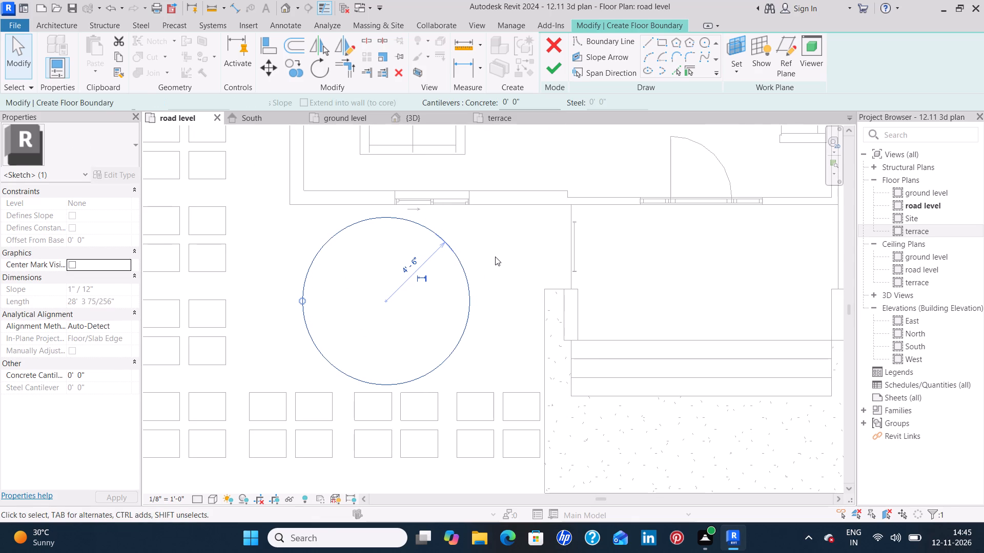
{"action": "key", "text": "Right"}
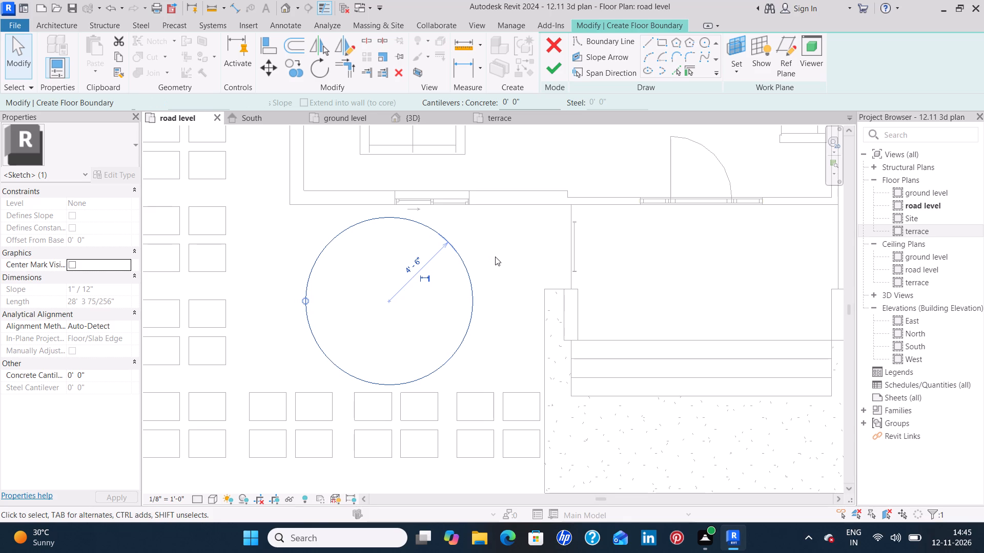
{"action": "left_click", "coordinate": [495, 258]}
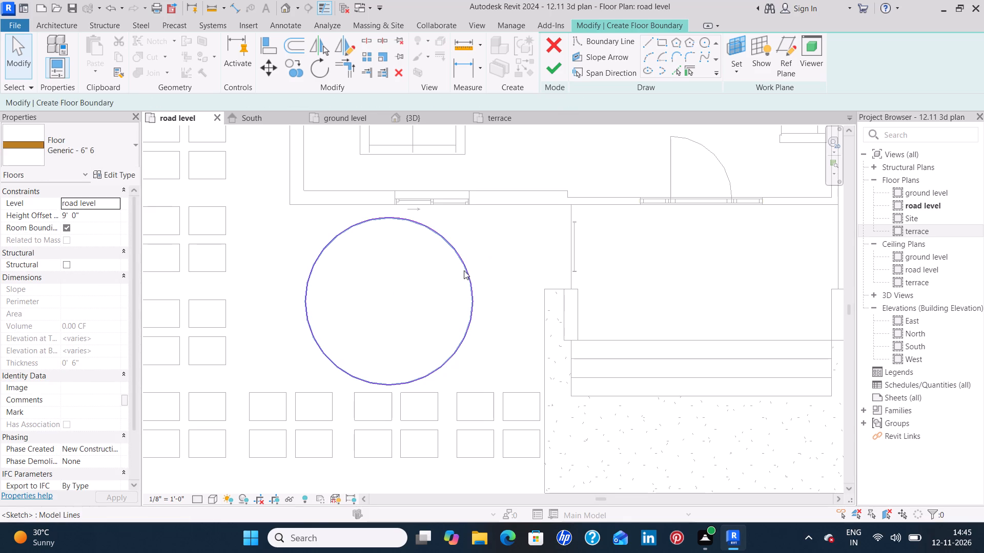
Set the circular floor's height offset from the road level to 0' 6" and finish its boundary sketch.
{"action": "left_click", "coordinate": [108, 219]}
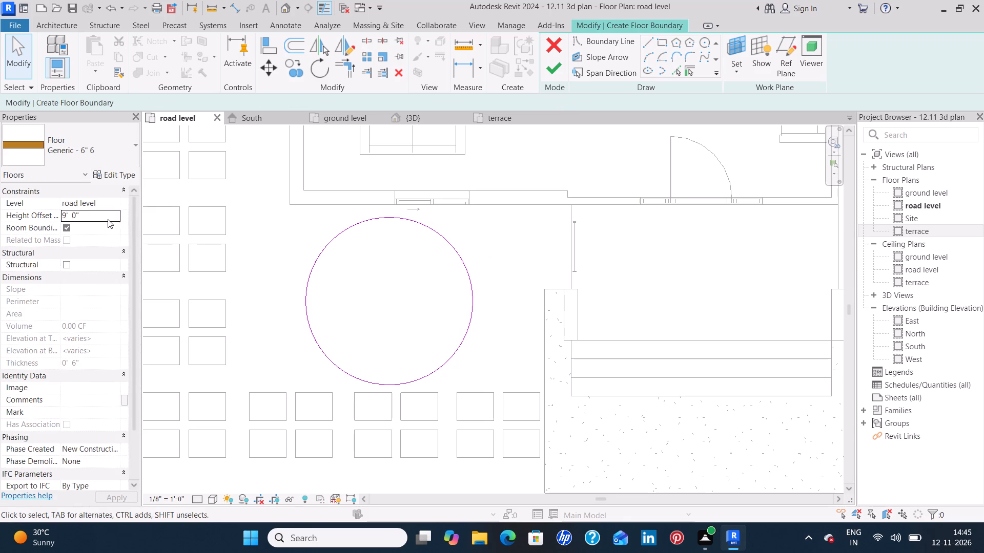
{"action": "key", "text": "BackSpace"}
{"action": "key", "text": "0"}
{"action": "key", "text": "Return"}
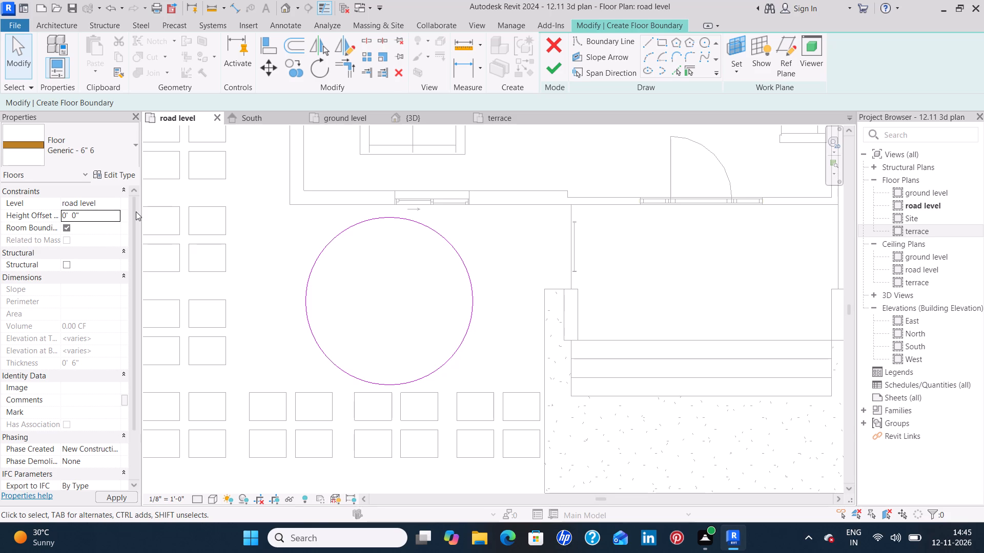
{"action": "left_click", "coordinate": [85, 214]}
{"action": "key", "text": "BackSpace"}
{"action": "key", "text": "BackSpace"}
{"action": "type", "text": "6\""}
{"action": "key", "text": "Return"}
{"action": "left_click", "coordinate": [553, 70]}
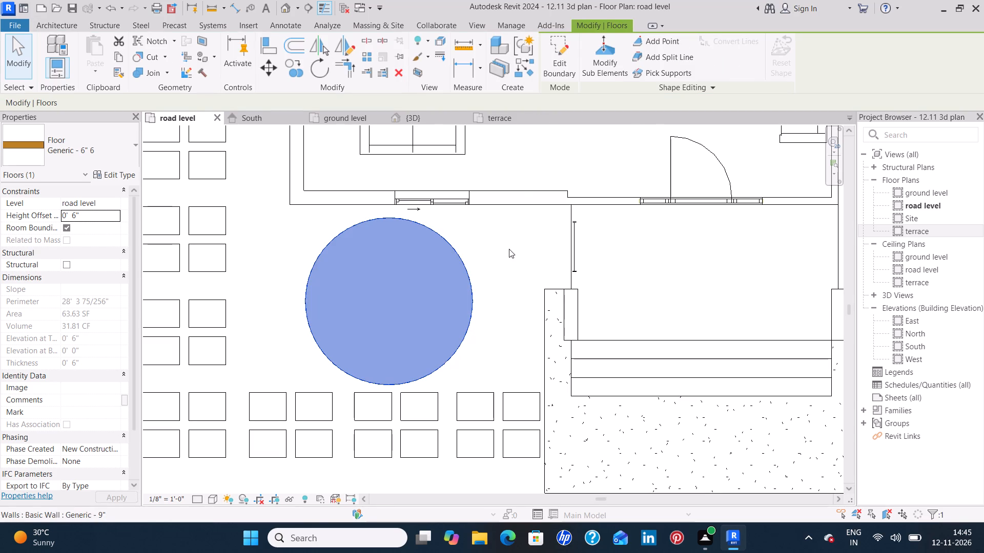
{"action": "left_click", "coordinate": [510, 231]}
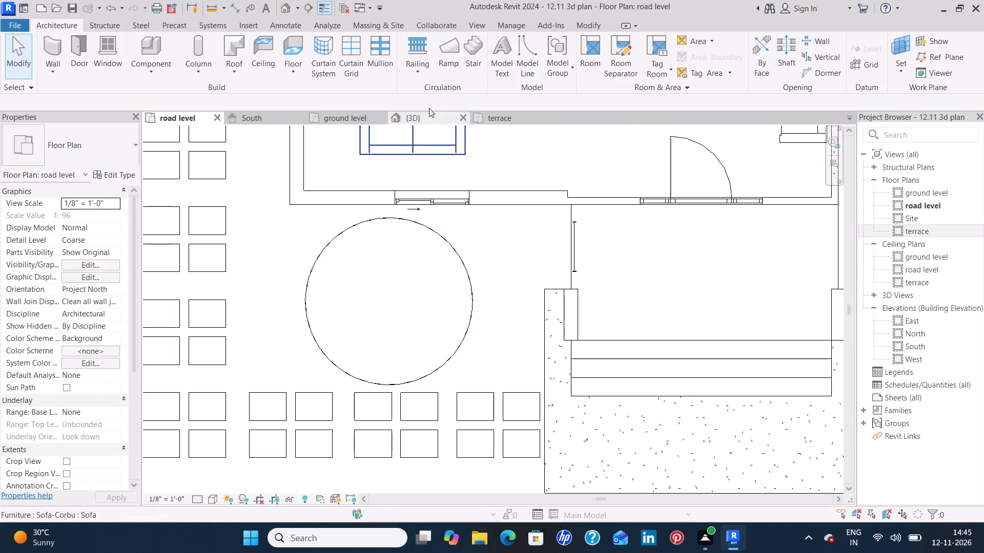
Examine the new circular floor in the 3D view from several angles around the front lawn and entrance steps.
{"action": "left_click", "coordinate": [428, 118]}
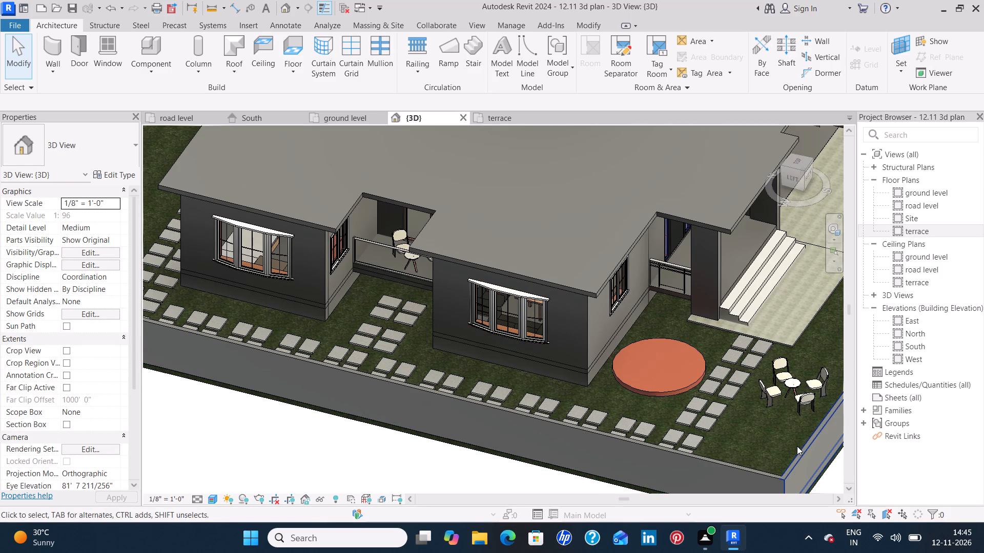
{"action": "middle_click_drag", "start_coordinate": [797, 446], "coordinate": [731, 454]}
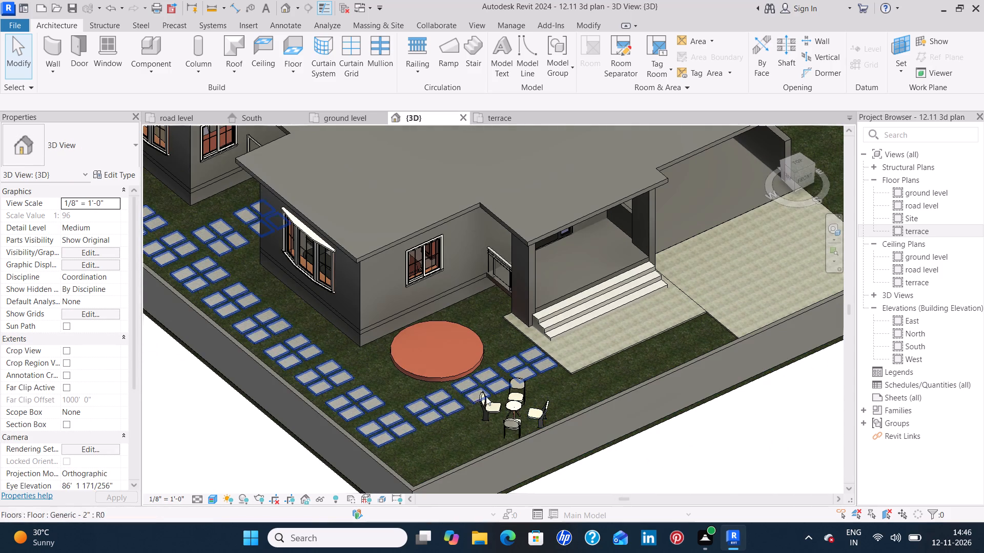
{"action": "middle_click_drag", "start_coordinate": [459, 389], "coordinate": [397, 351], "text": "shift"}
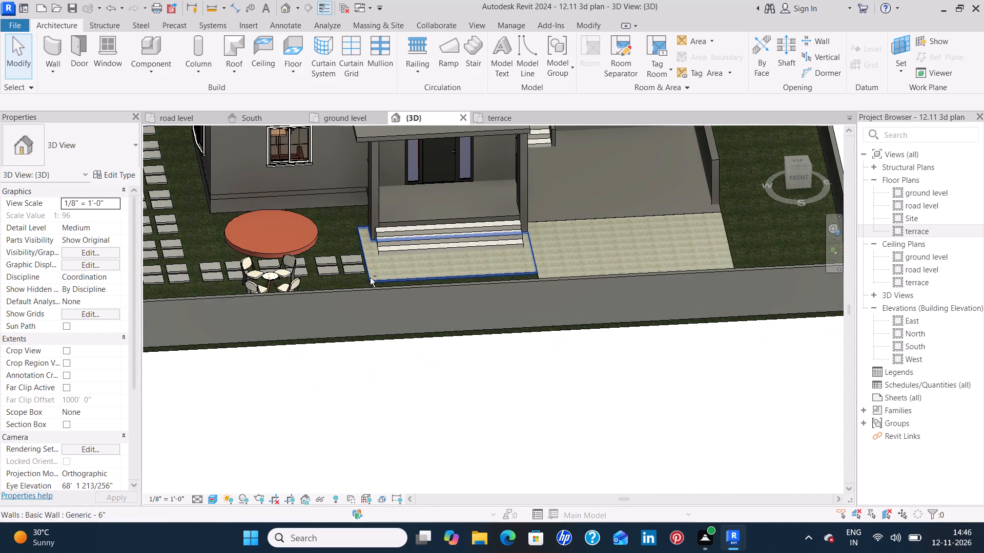
{"action": "middle_click_drag", "start_coordinate": [370, 278], "coordinate": [466, 402], "text": "shift"}
{"action": "middle_click_drag", "start_coordinate": [477, 432], "coordinate": [477, 349], "text": "shift"}
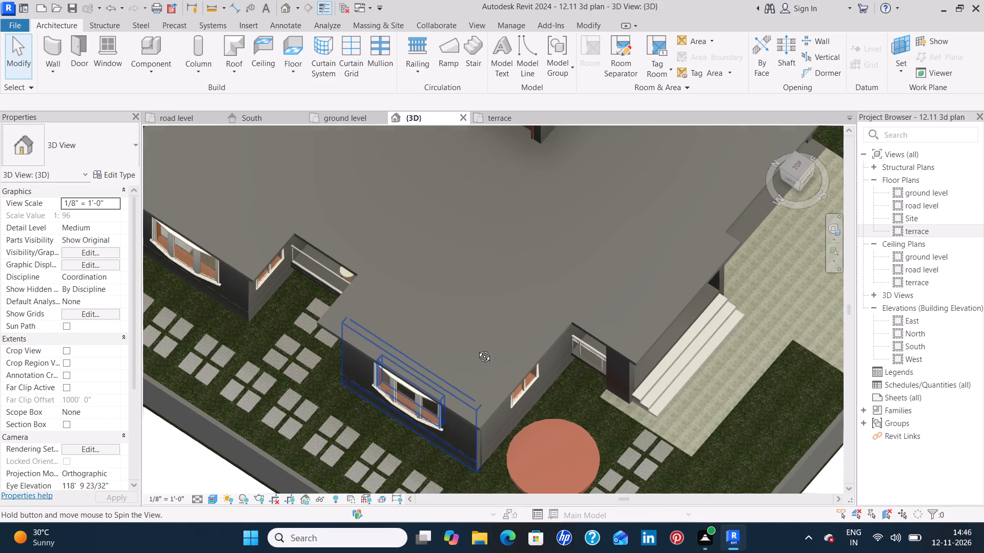
{"action": "middle_click_drag", "start_coordinate": [477, 349], "coordinate": [477, 331], "text": "shift"}
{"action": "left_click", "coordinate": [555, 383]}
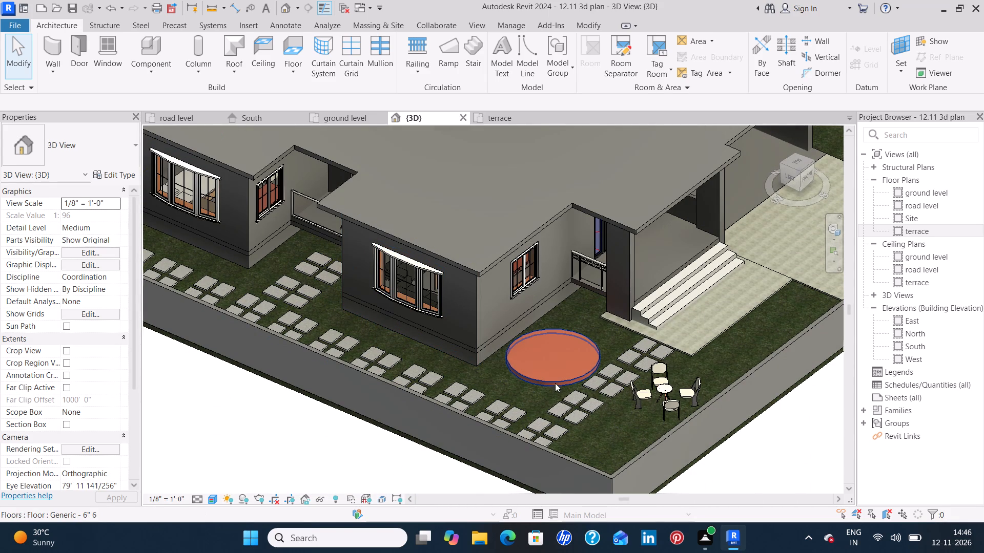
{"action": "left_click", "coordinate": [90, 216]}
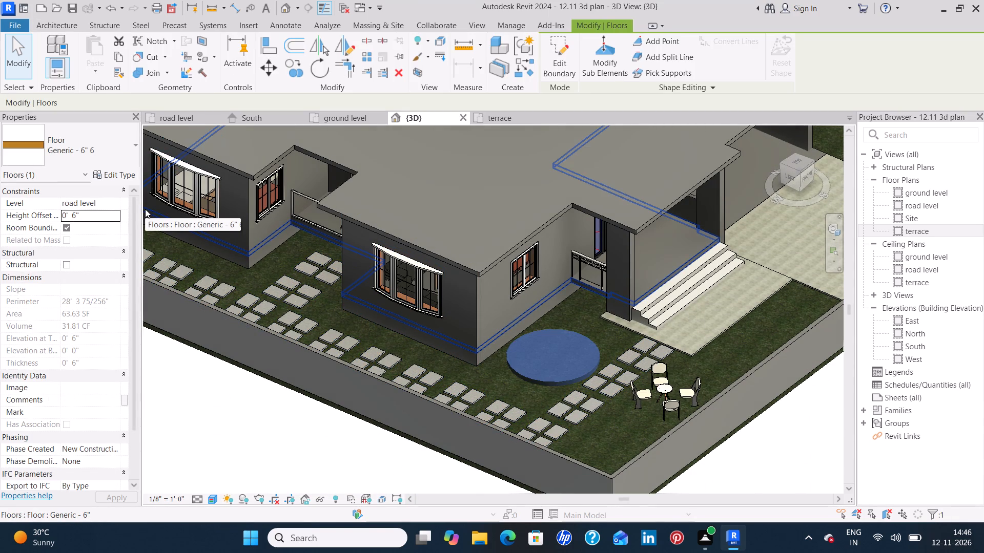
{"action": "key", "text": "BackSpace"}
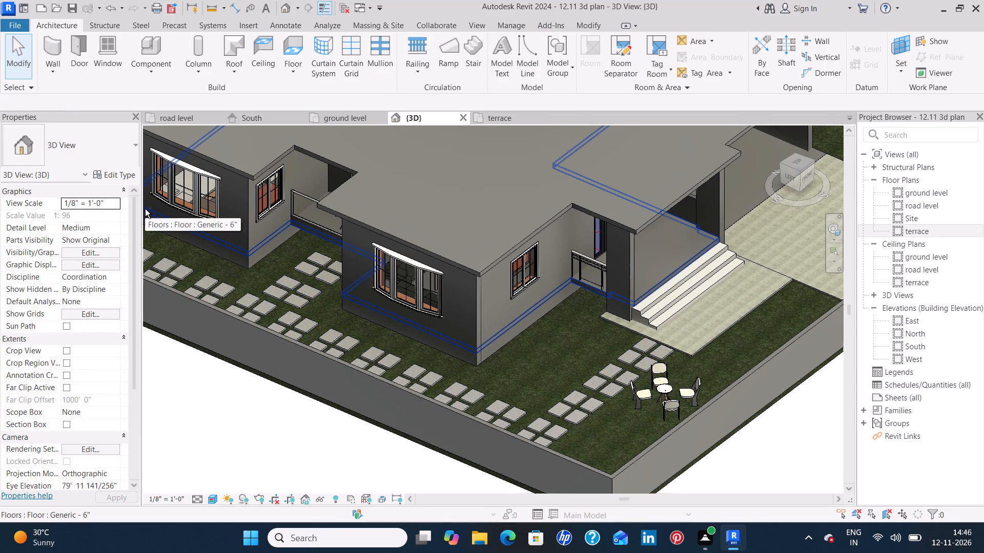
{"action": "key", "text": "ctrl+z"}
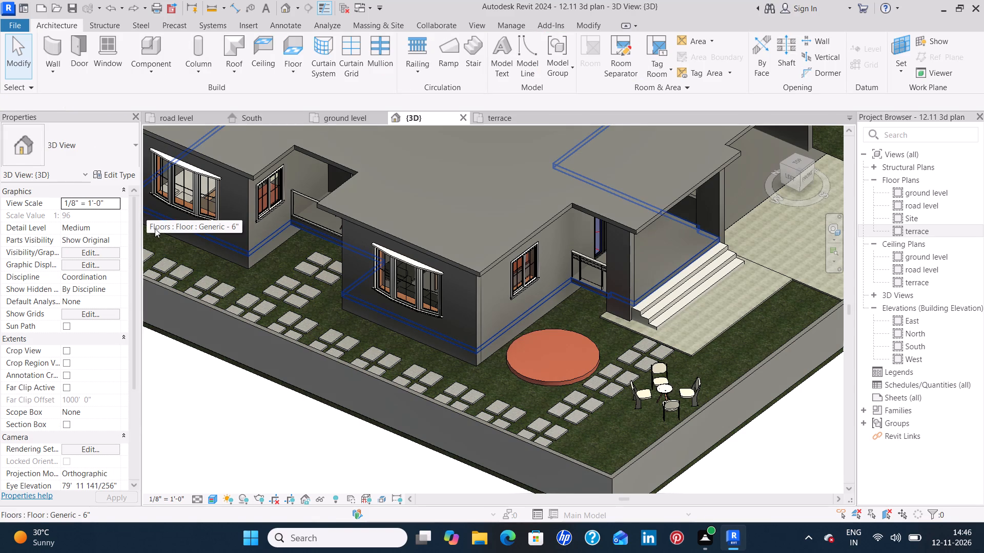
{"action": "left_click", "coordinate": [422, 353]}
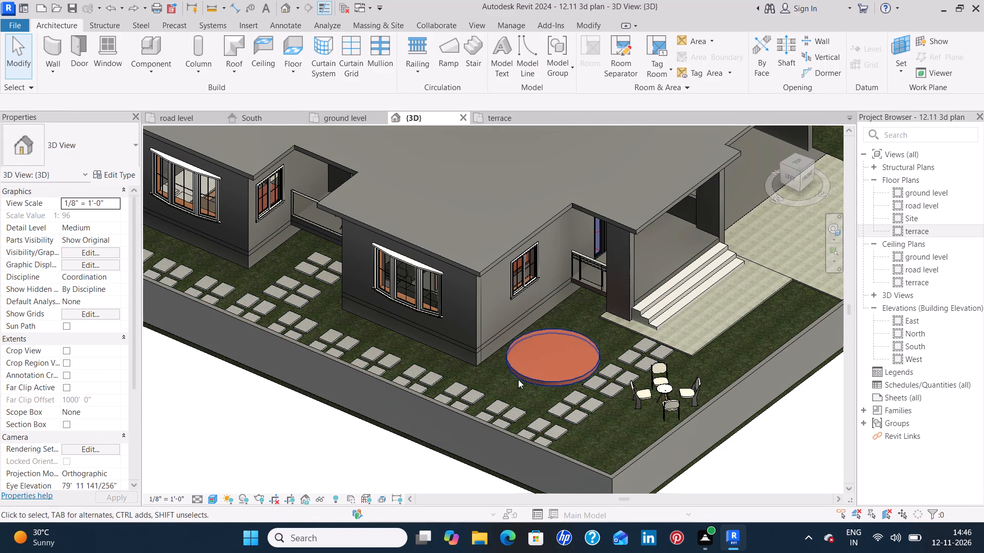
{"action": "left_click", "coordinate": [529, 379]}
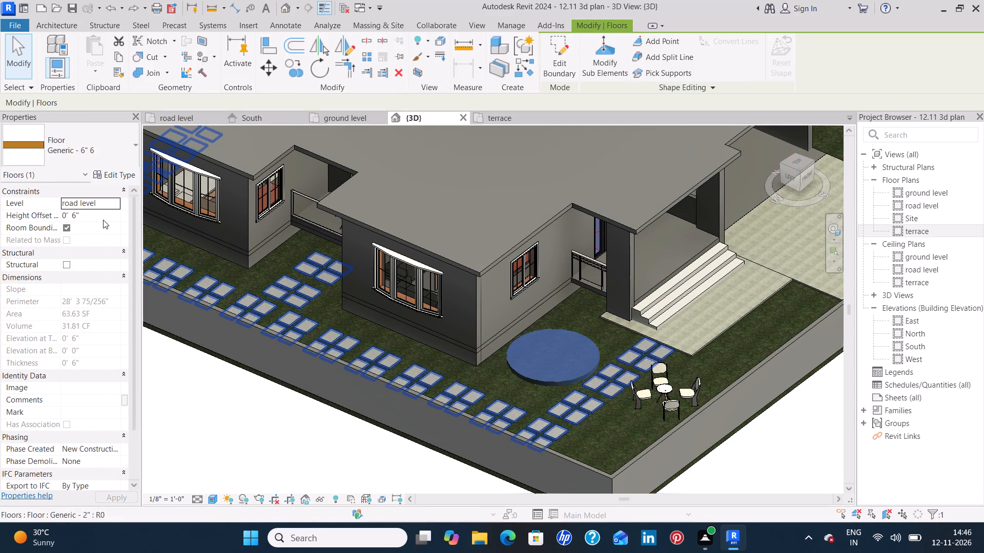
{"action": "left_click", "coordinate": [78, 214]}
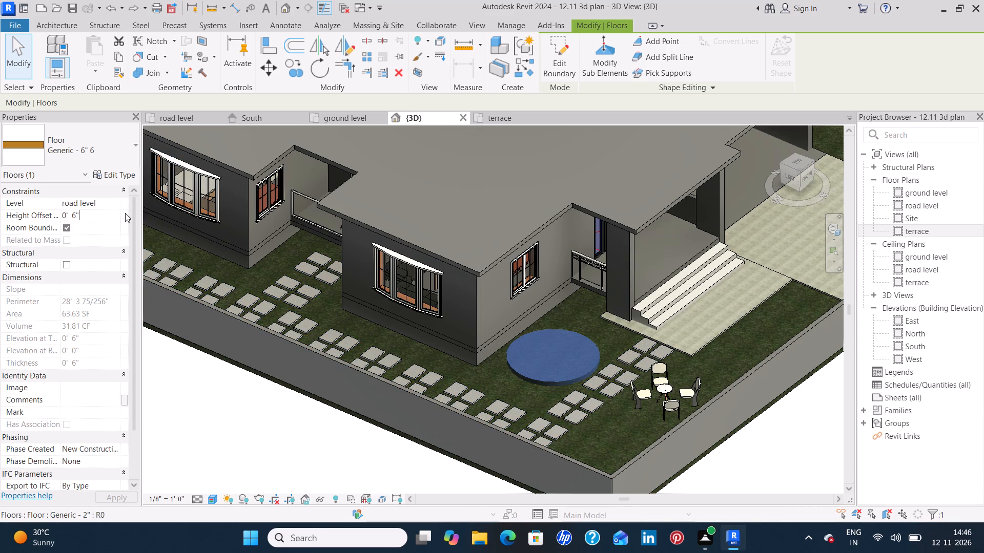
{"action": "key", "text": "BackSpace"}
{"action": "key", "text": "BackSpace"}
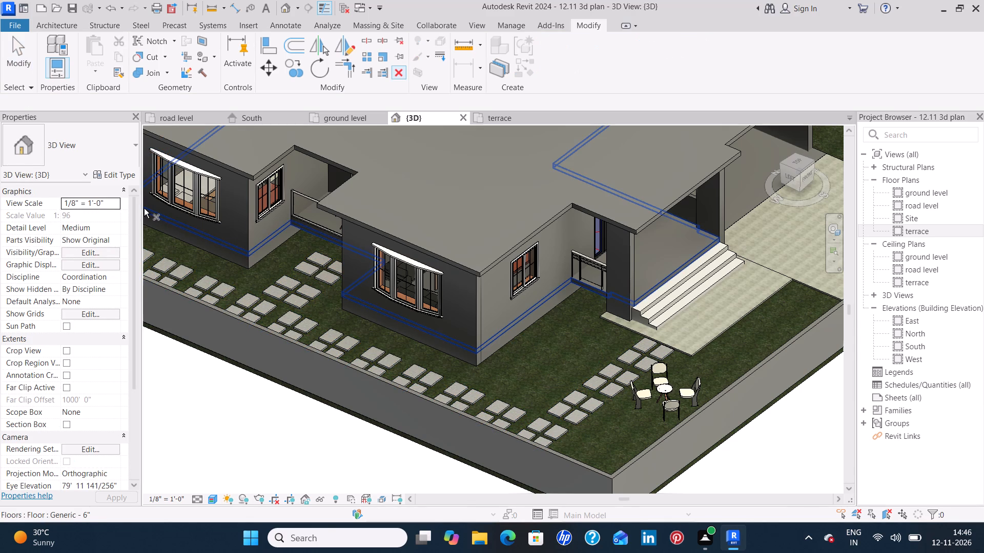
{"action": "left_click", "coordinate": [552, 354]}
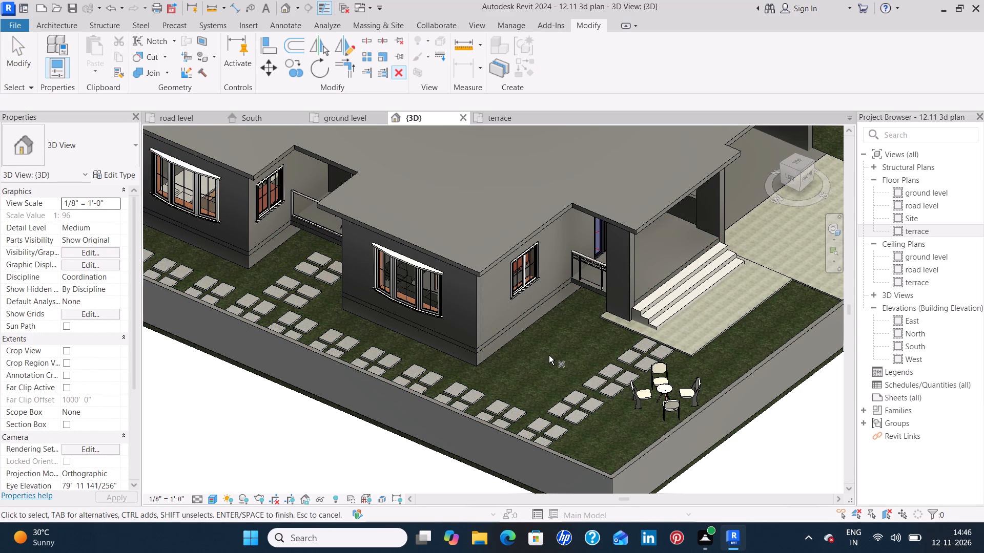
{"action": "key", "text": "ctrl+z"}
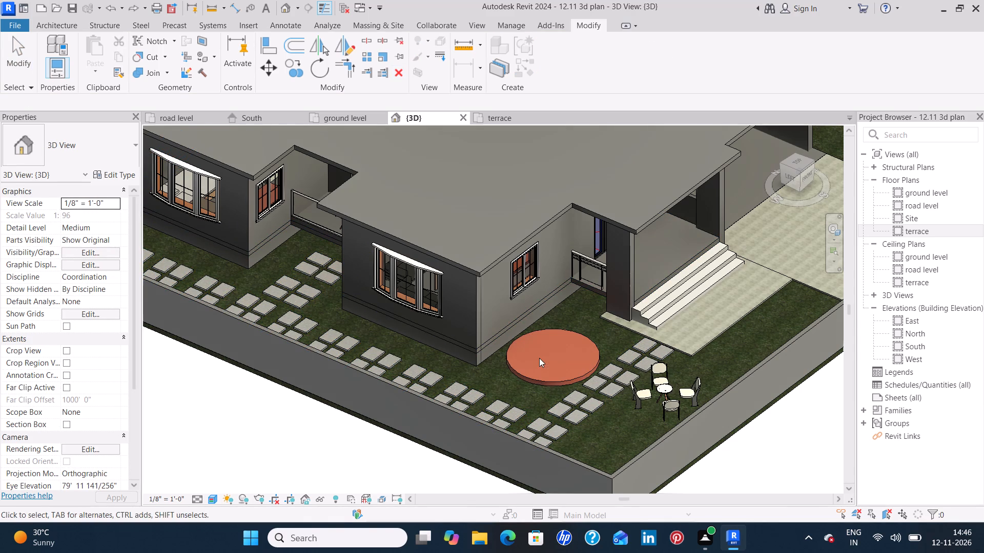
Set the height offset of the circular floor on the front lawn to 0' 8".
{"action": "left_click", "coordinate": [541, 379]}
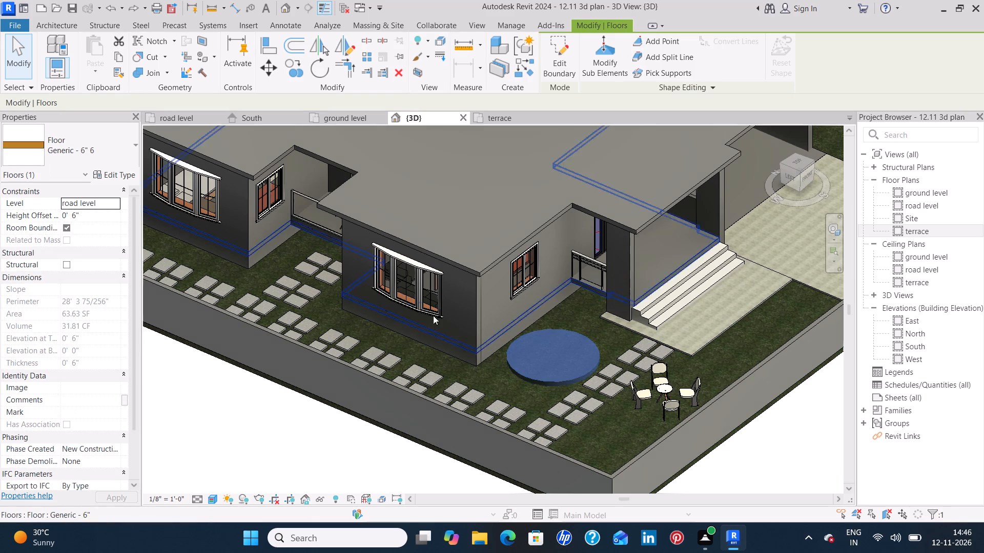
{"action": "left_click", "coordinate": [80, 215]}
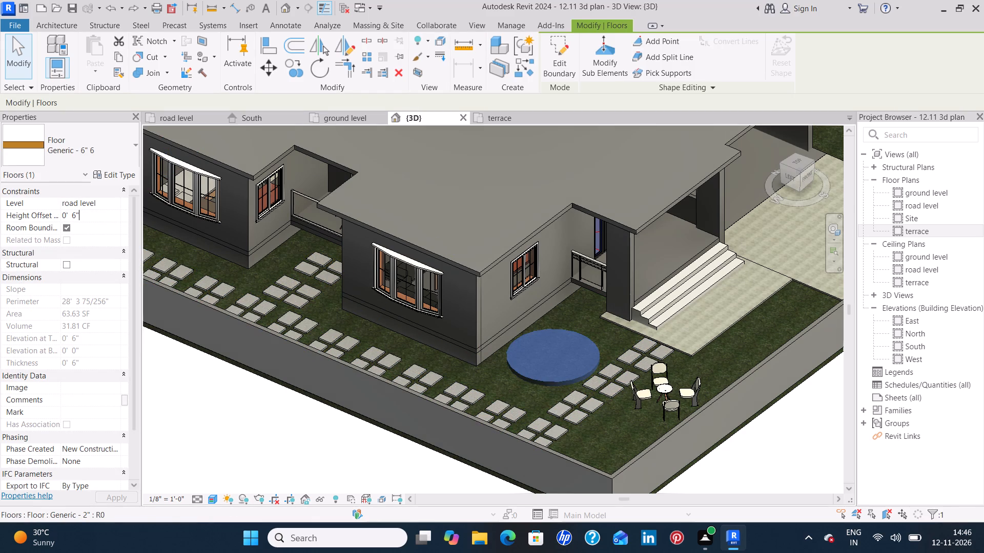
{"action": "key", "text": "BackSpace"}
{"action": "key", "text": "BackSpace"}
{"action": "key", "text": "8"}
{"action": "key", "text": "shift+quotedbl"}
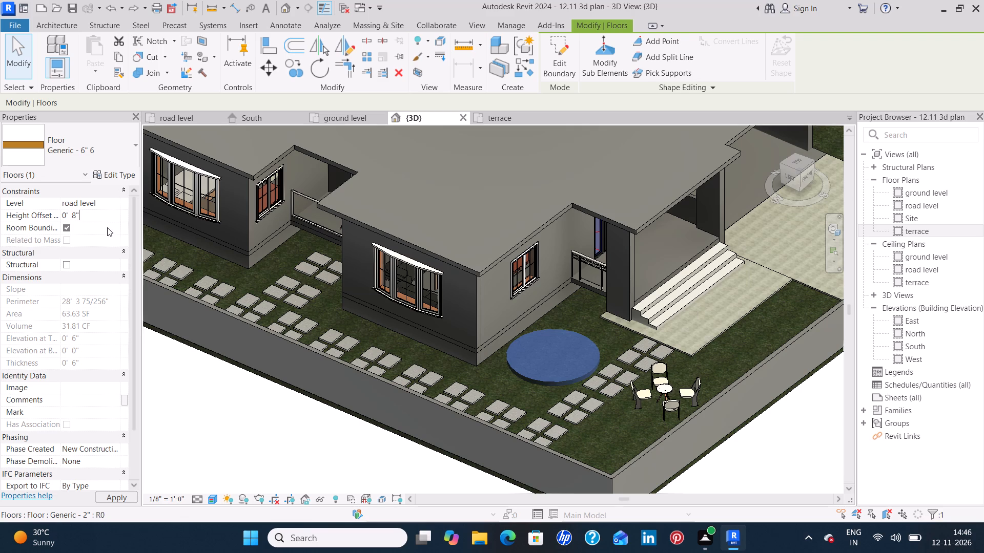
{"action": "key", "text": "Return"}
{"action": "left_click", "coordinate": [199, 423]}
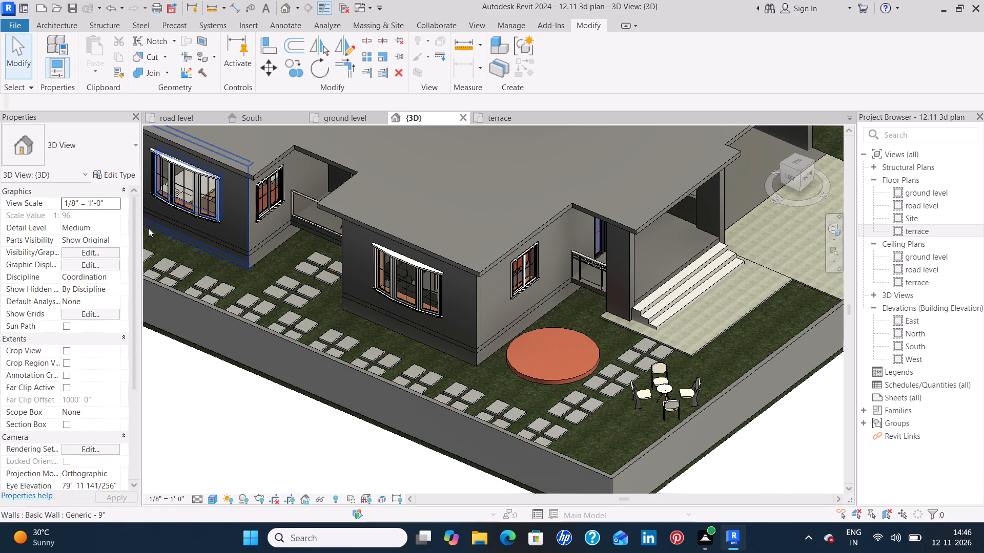
Set the circular lawn floor's height offset to 0' 6".
{"action": "left_click", "coordinate": [553, 381]}
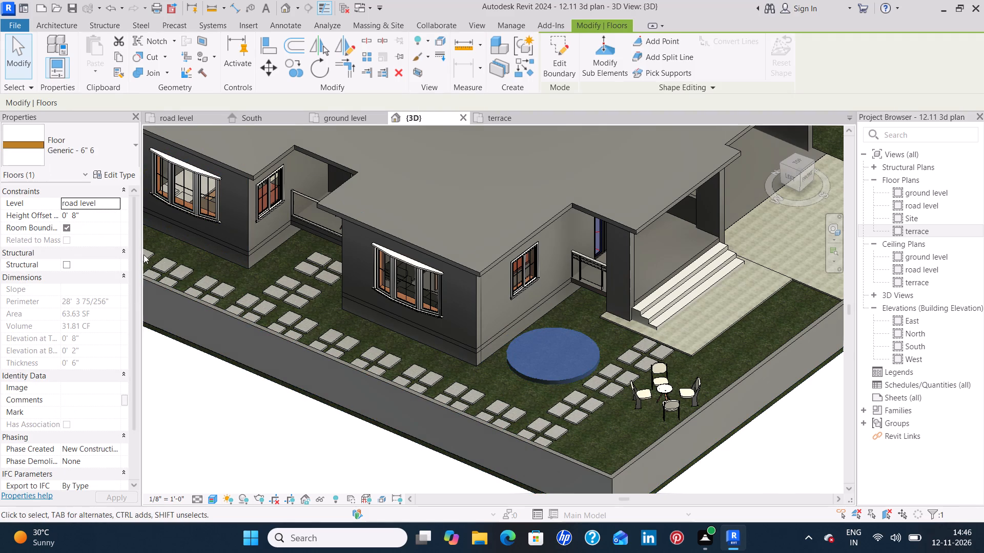
{"action": "left_click", "coordinate": [105, 215]}
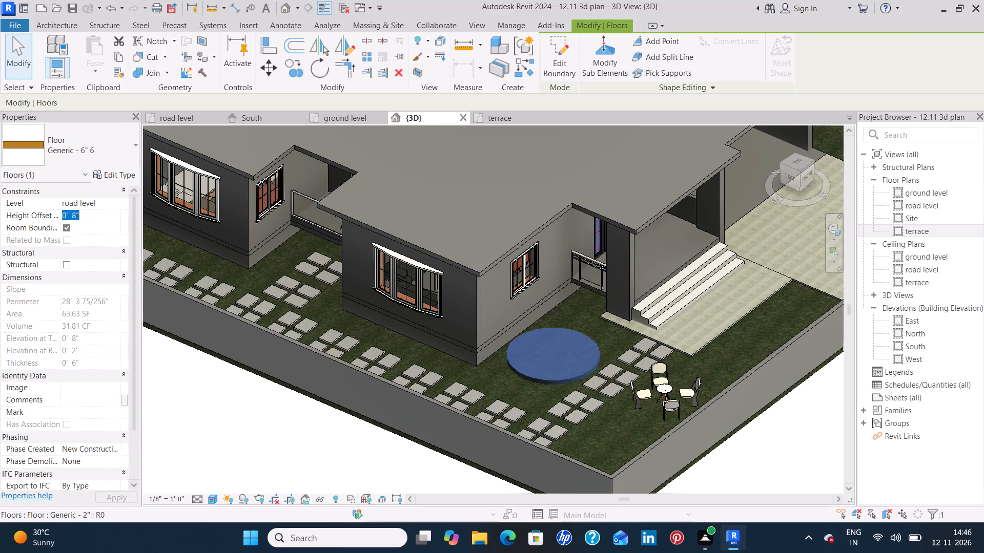
{"action": "key", "text": "BackSpace"}
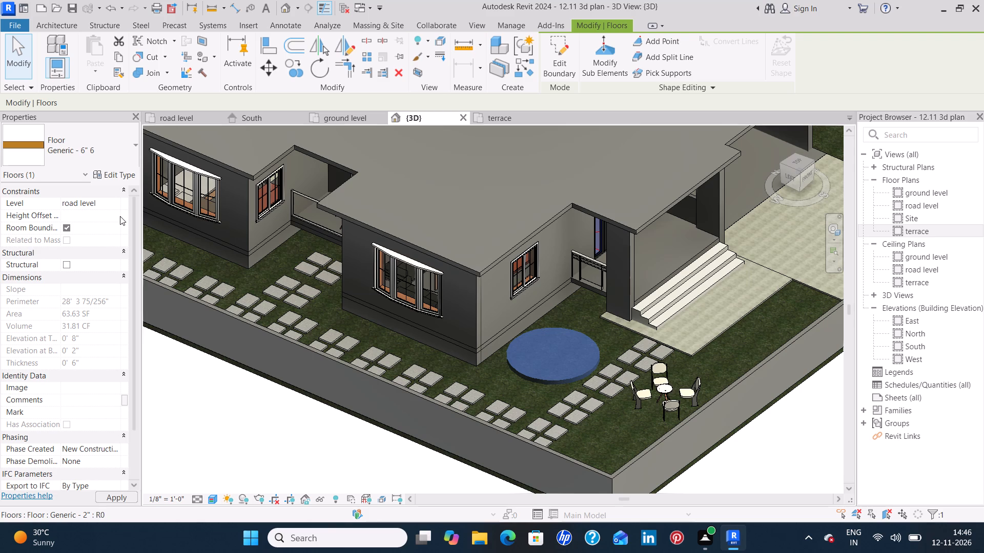
{"action": "key", "text": "6"}
{"action": "key", "text": "shift+quotedbl"}
{"action": "key", "text": "Return"}
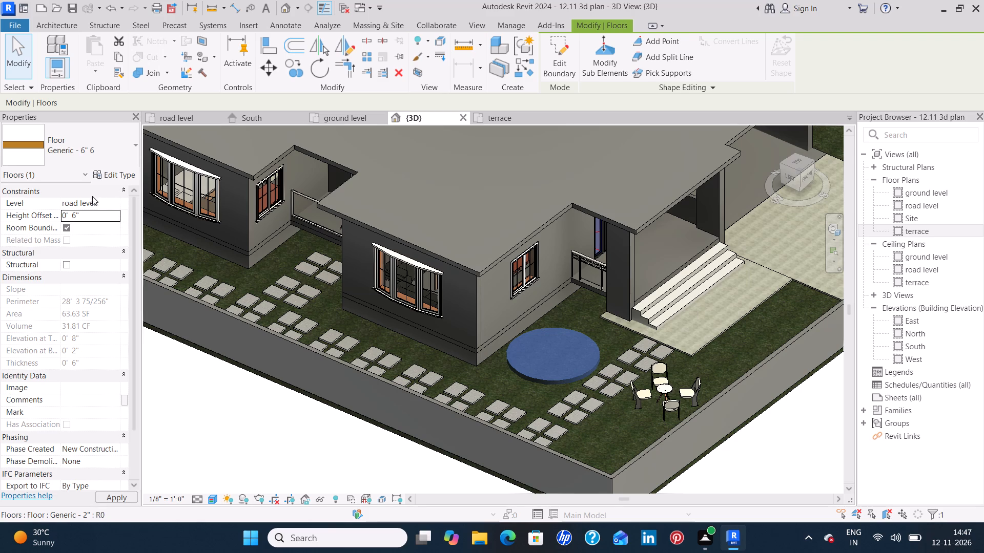
{"action": "left_click", "coordinate": [163, 371]}
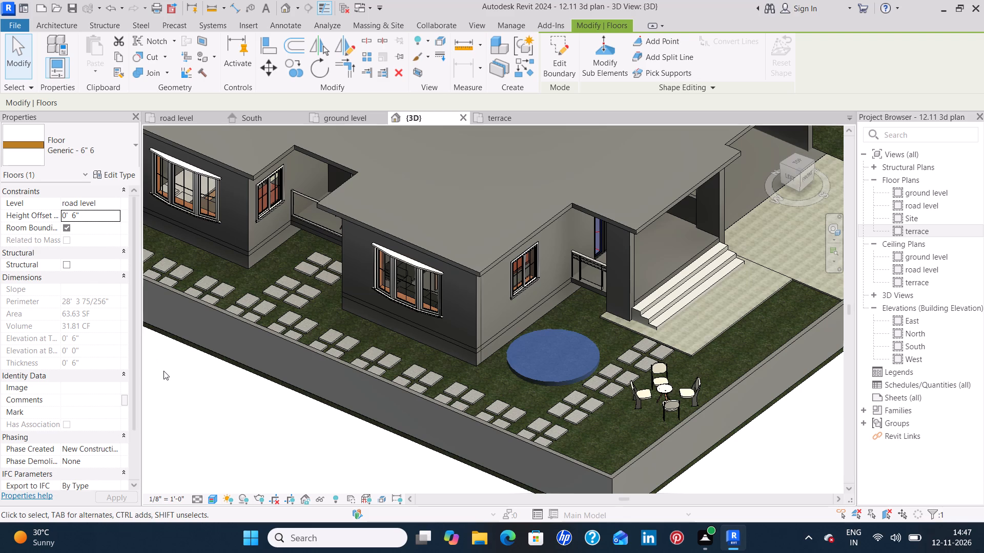
{"action": "left_click", "coordinate": [384, 359]}
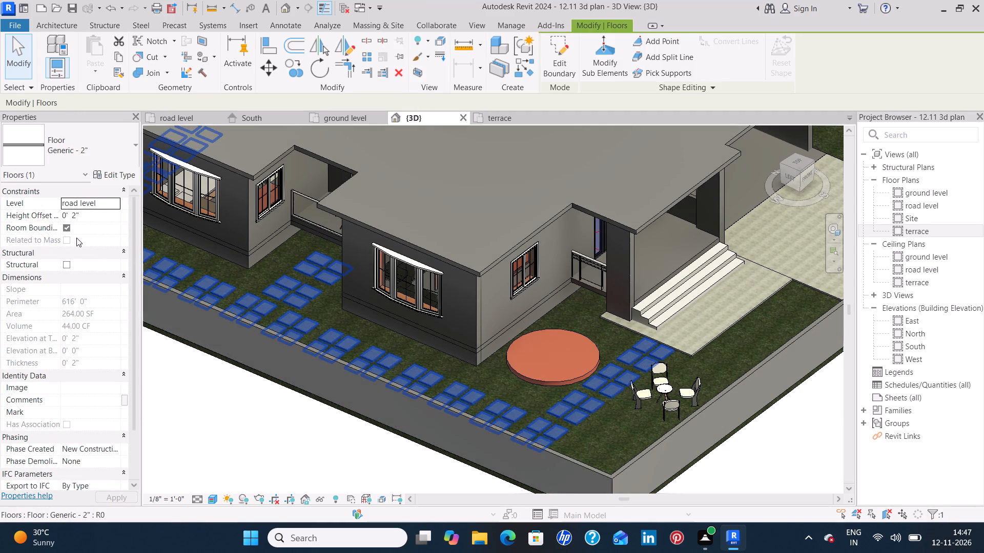
Move the table and four chairs from the front lawn to the centre of the circular floor in the road level plan.
{"action": "left_click", "coordinate": [171, 437]}
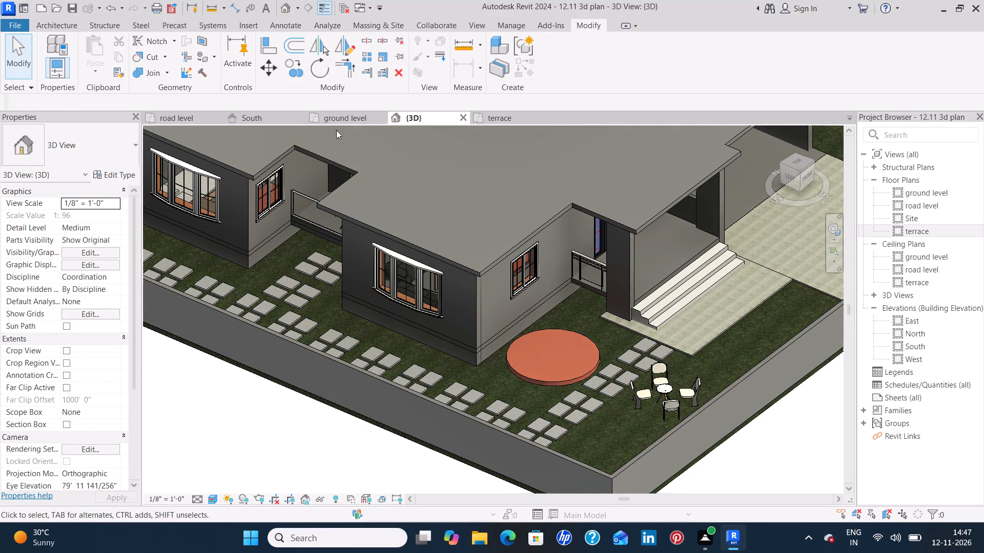
{"action": "left_click", "coordinate": [185, 115]}
{"action": "scroll", "coordinate": [468, 354], "scroll_direction": "down", "scroll_amount": 4}
{"action": "middle_click_drag", "start_coordinate": [459, 420], "coordinate": [470, 345]}
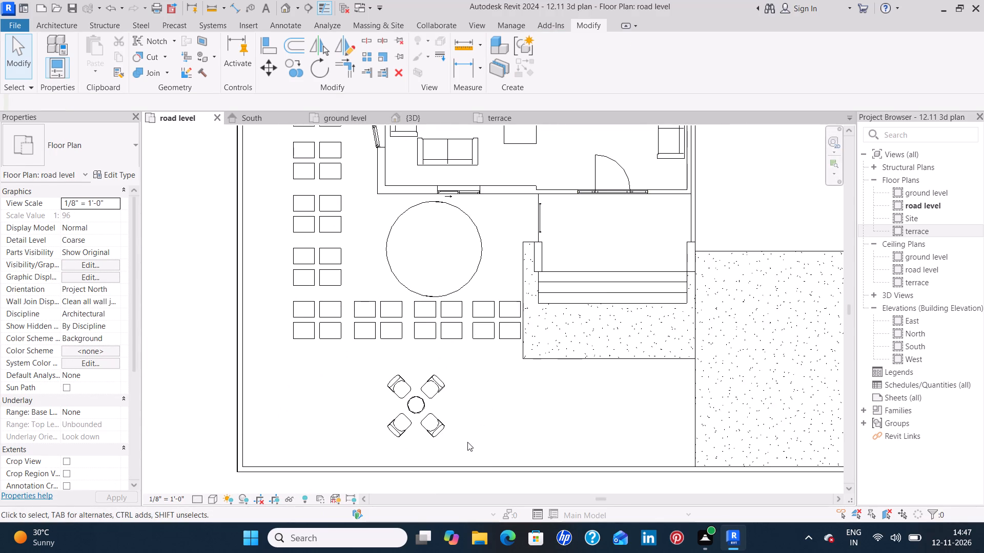
{"action": "left_click_drag", "start_coordinate": [467, 443], "coordinate": [370, 365]}
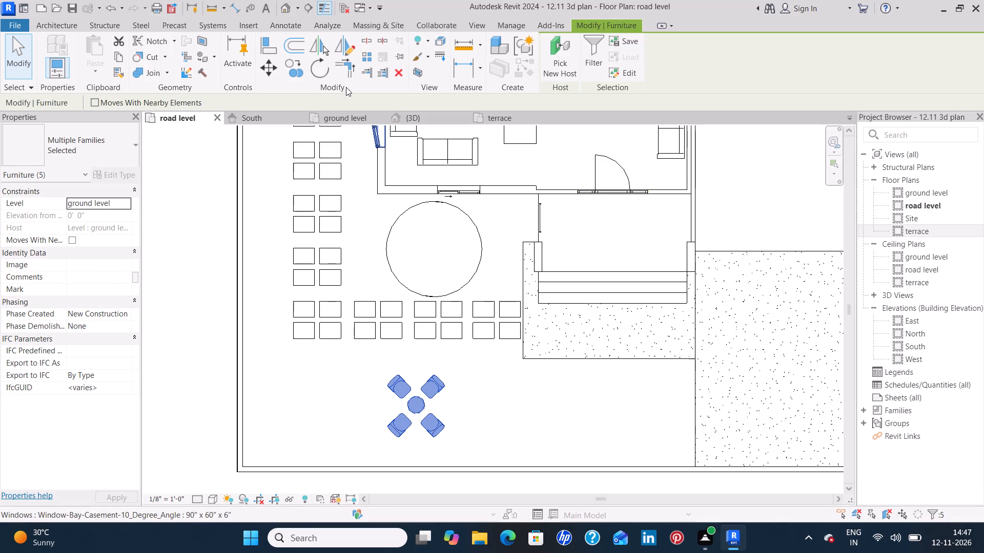
{"action": "left_click", "coordinate": [271, 67]}
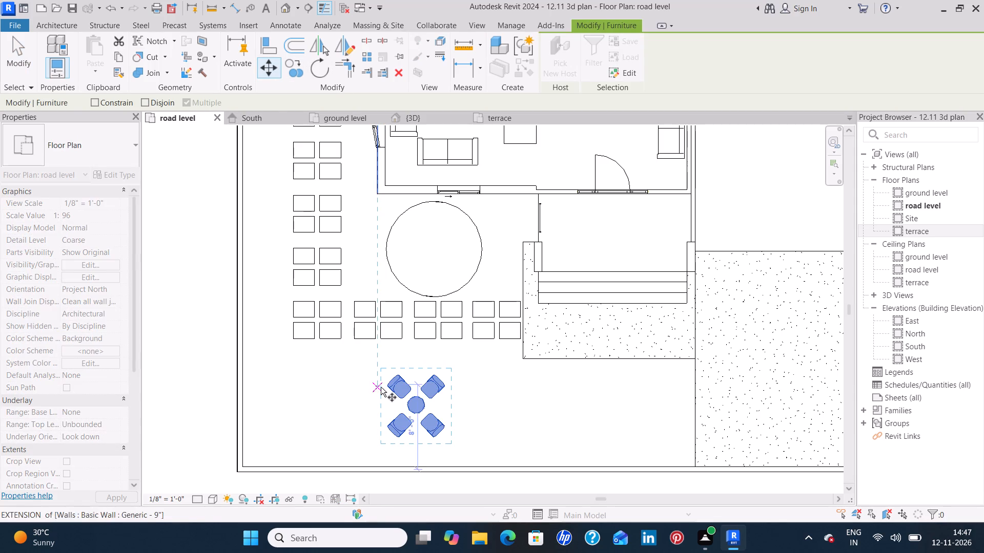
{"action": "left_click", "coordinate": [416, 406]}
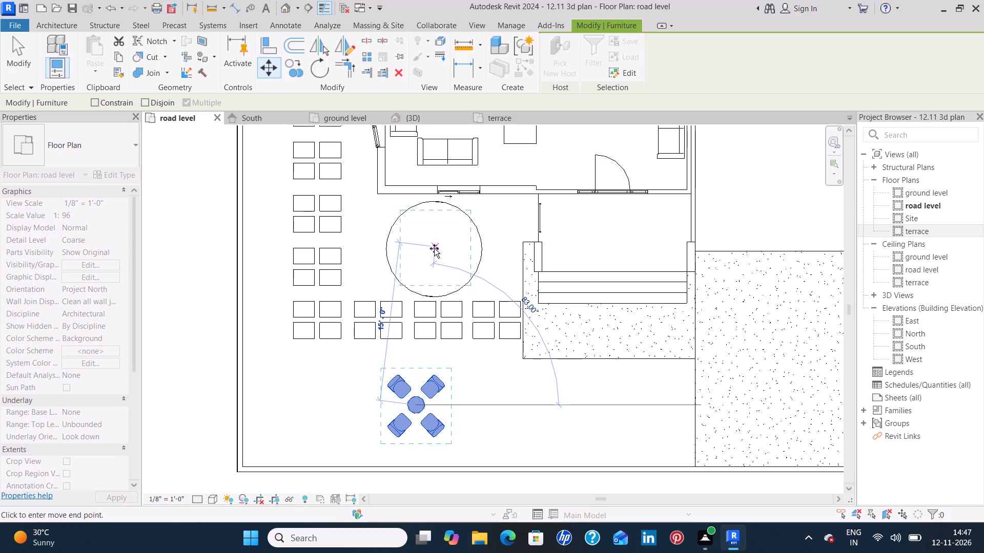
{"action": "left_click", "coordinate": [434, 248]}
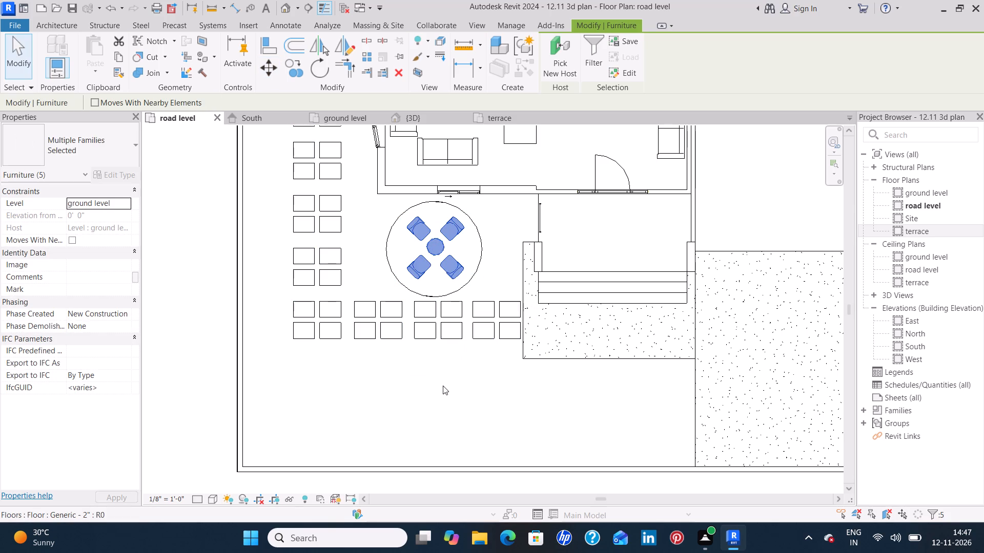
Set the level of the table and four chairs on the circular floor to road level.
{"action": "left_click", "coordinate": [125, 203]}
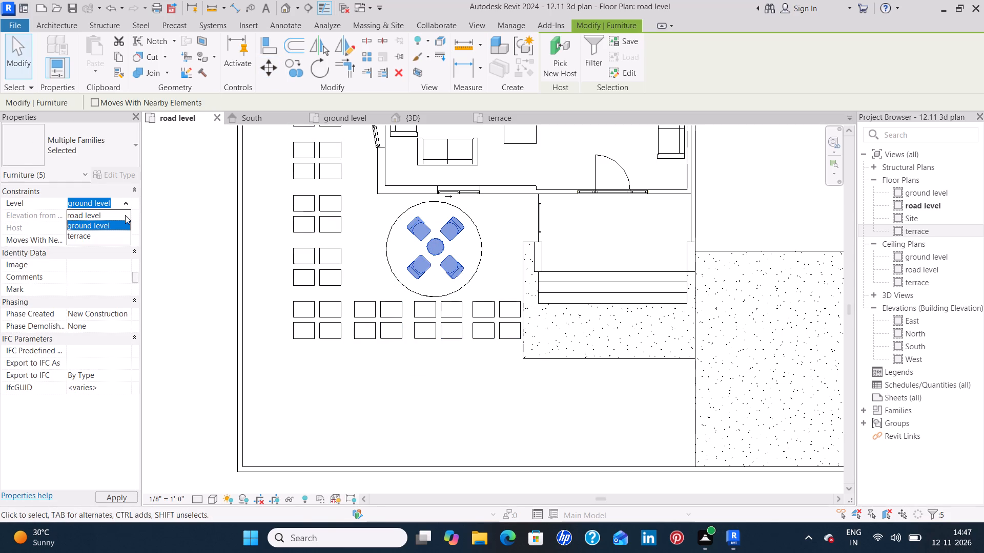
{"action": "left_click", "coordinate": [125, 215]}
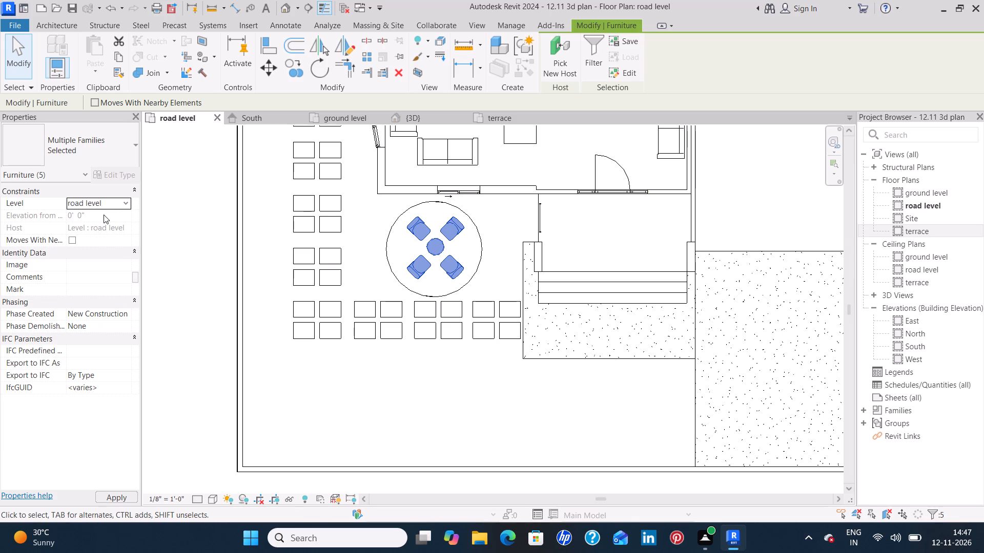
{"action": "left_click", "coordinate": [104, 215]}
{"action": "left_click", "coordinate": [203, 242]}
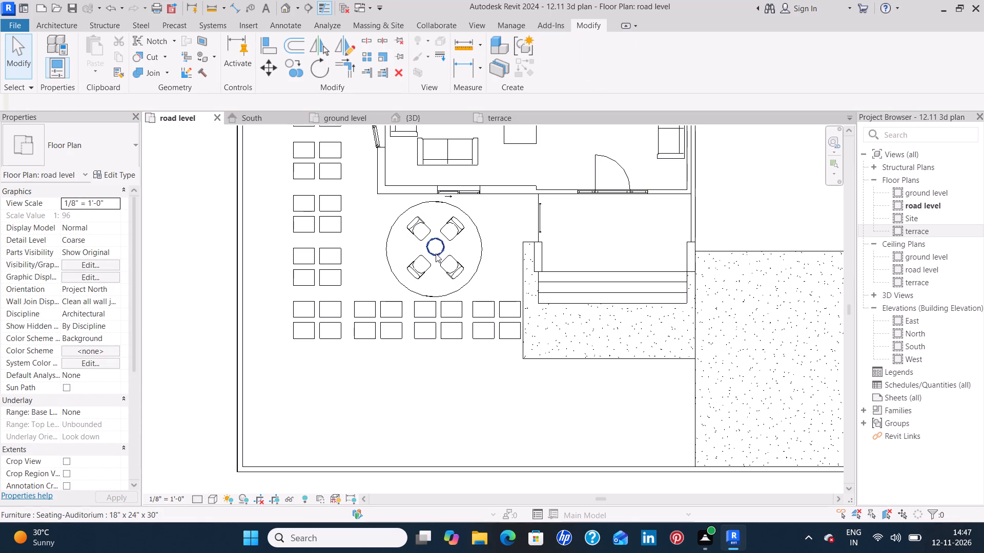
{"action": "left_click", "coordinate": [440, 253]}
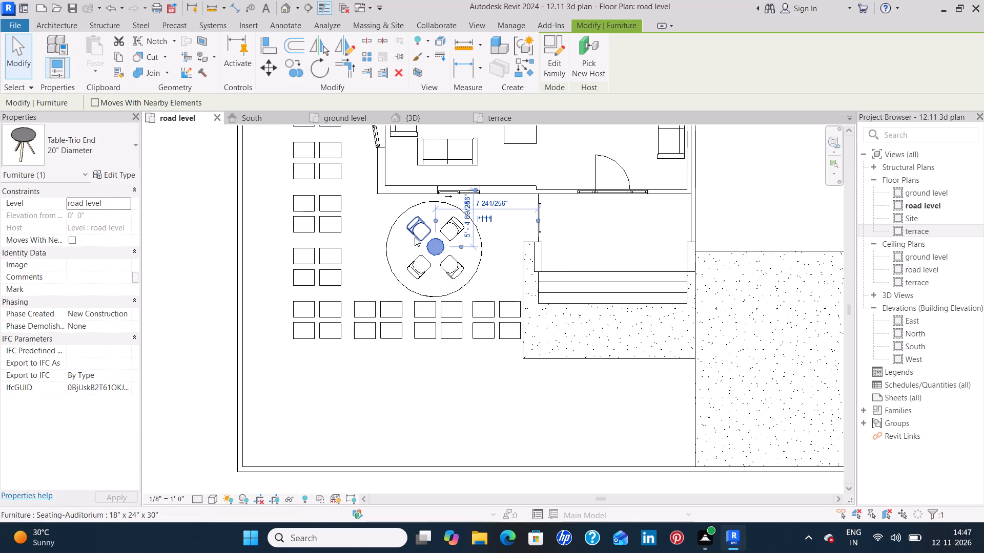
{"action": "left_click", "coordinate": [192, 227]}
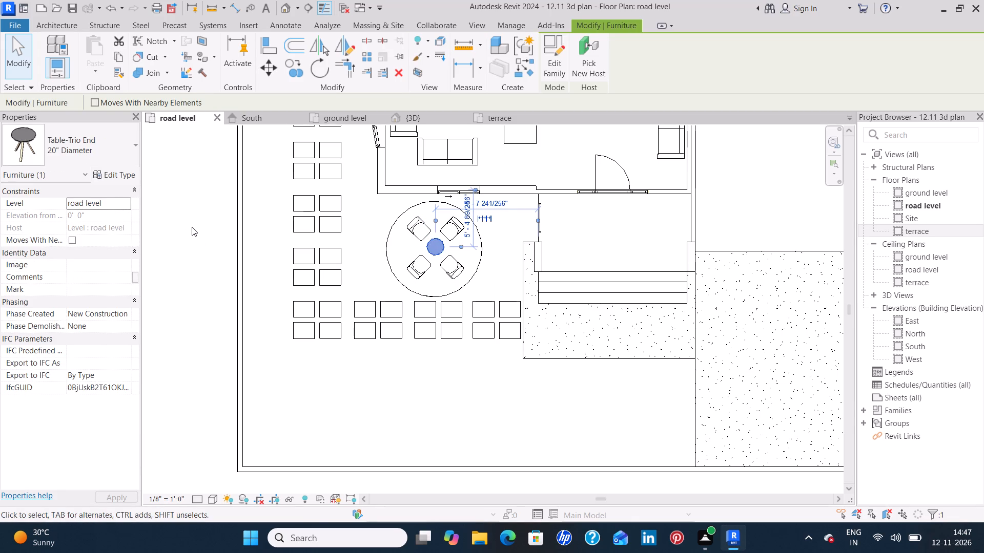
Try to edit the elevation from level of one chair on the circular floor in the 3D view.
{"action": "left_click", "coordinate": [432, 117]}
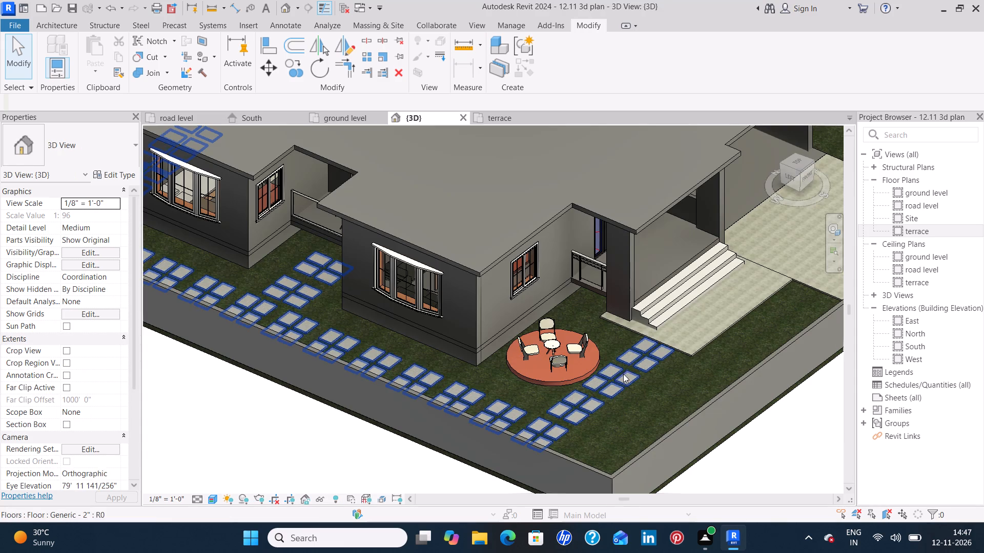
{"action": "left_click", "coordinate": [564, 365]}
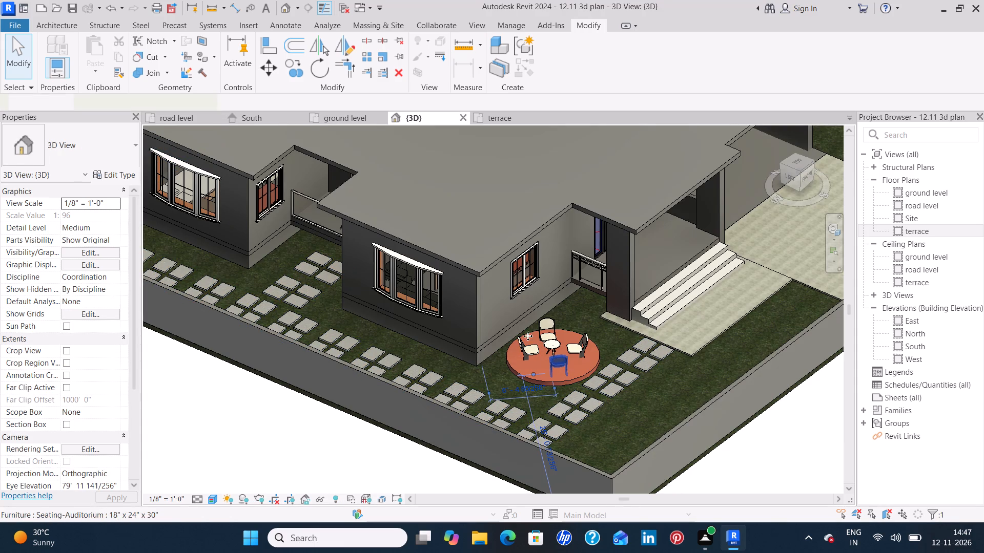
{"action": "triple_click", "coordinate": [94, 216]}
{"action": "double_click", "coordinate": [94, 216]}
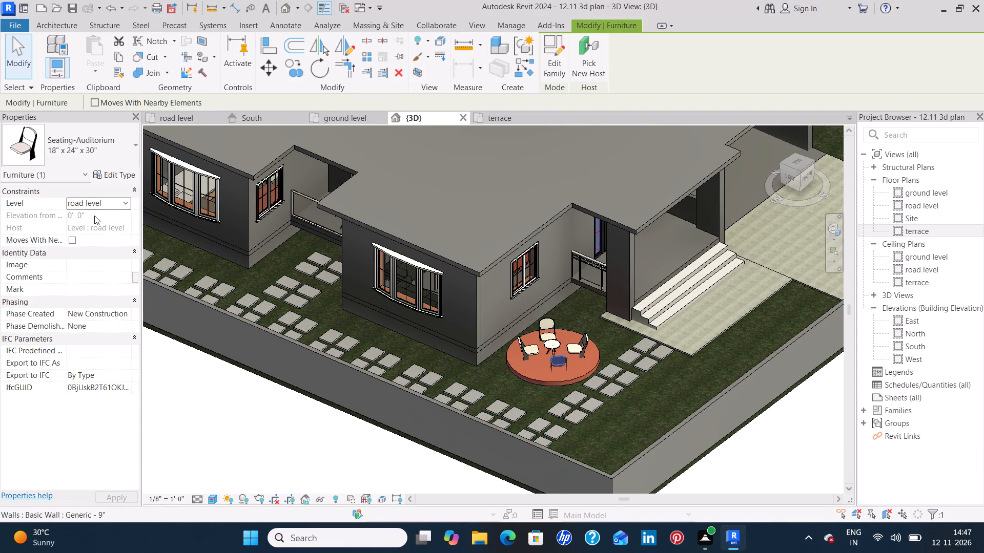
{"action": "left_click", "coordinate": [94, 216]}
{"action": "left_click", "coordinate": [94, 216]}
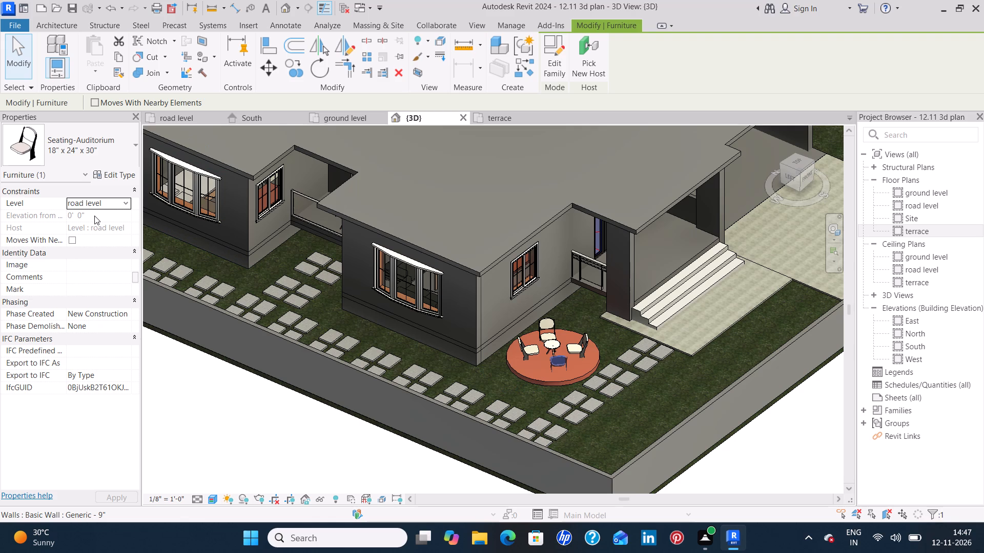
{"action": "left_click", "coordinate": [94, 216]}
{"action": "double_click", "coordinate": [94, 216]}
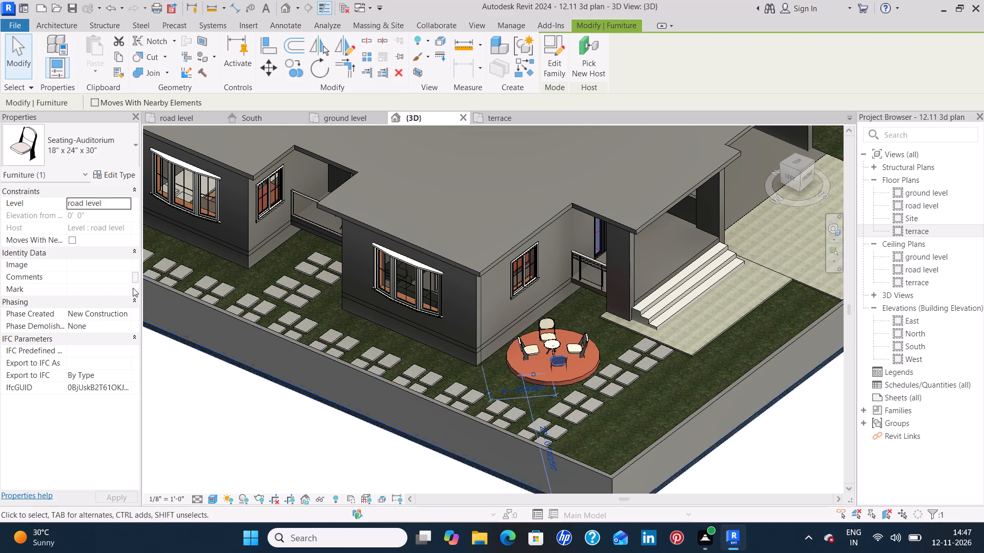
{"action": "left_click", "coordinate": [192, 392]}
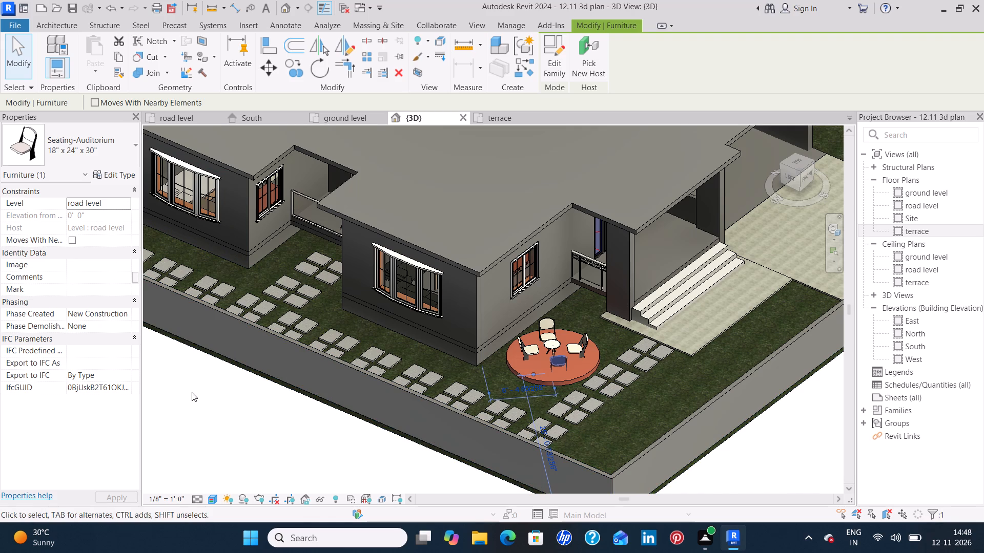
Nudge the round table back and forth in small increments to adjust its position among the four chairs.
{"action": "scroll", "coordinate": [560, 371], "scroll_direction": "up", "scroll_amount": 4}
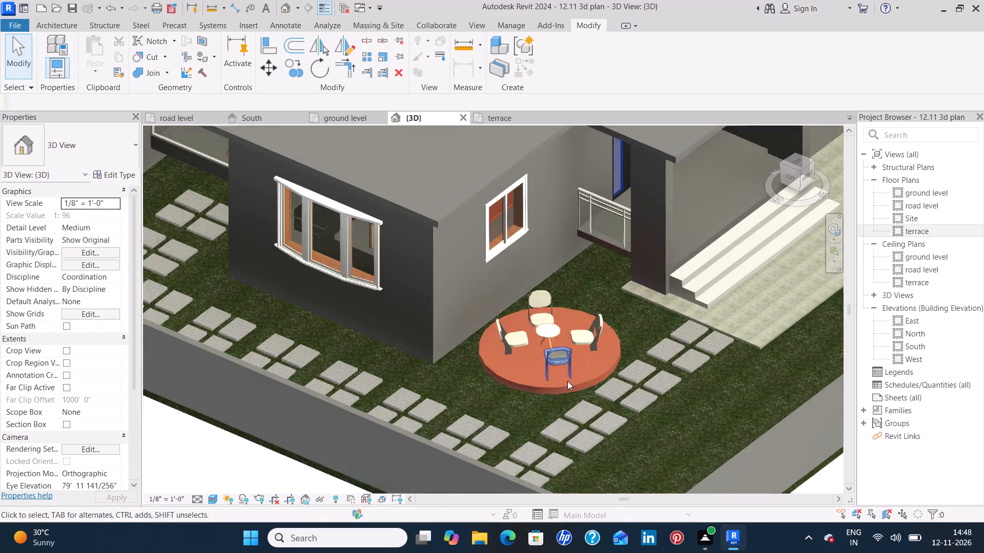
{"action": "middle_click_drag", "start_coordinate": [592, 417], "coordinate": [599, 348], "text": "shift"}
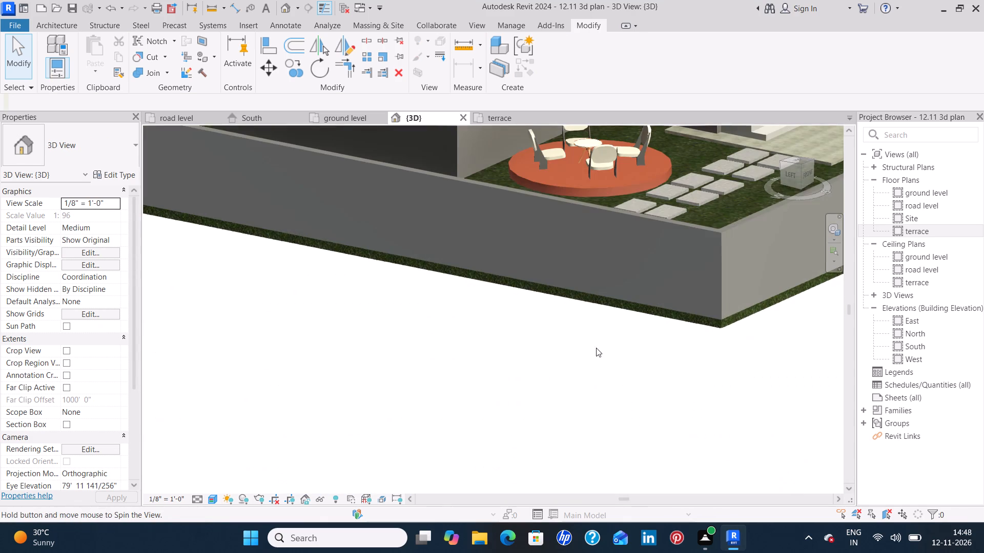
{"action": "middle_click_drag", "start_coordinate": [656, 331], "coordinate": [533, 487]}
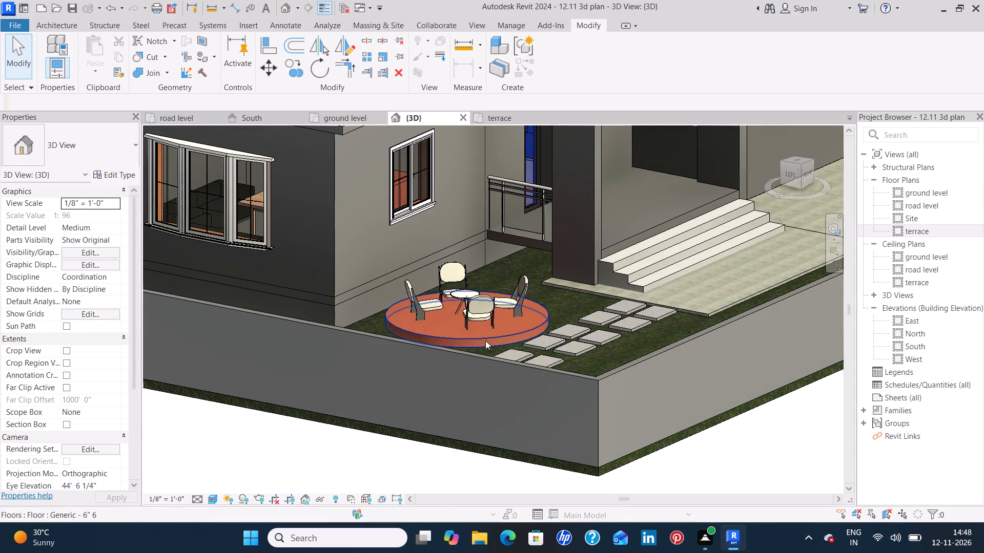
{"action": "left_click", "coordinate": [458, 295]}
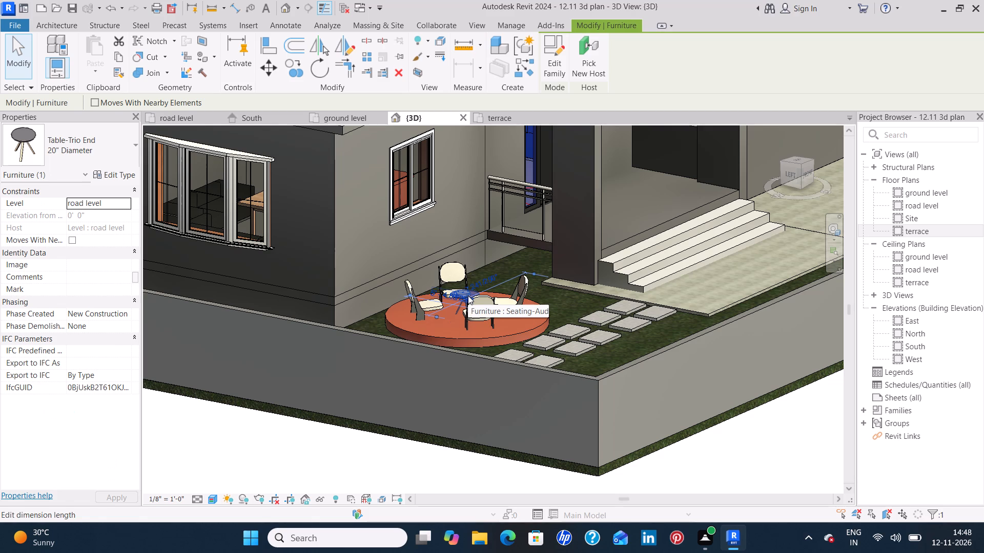
{"action": "key", "text": "Up"}
{"action": "key", "text": "Up"}
{"action": "key", "text": "Down"}
{"action": "key", "text": "Down"}
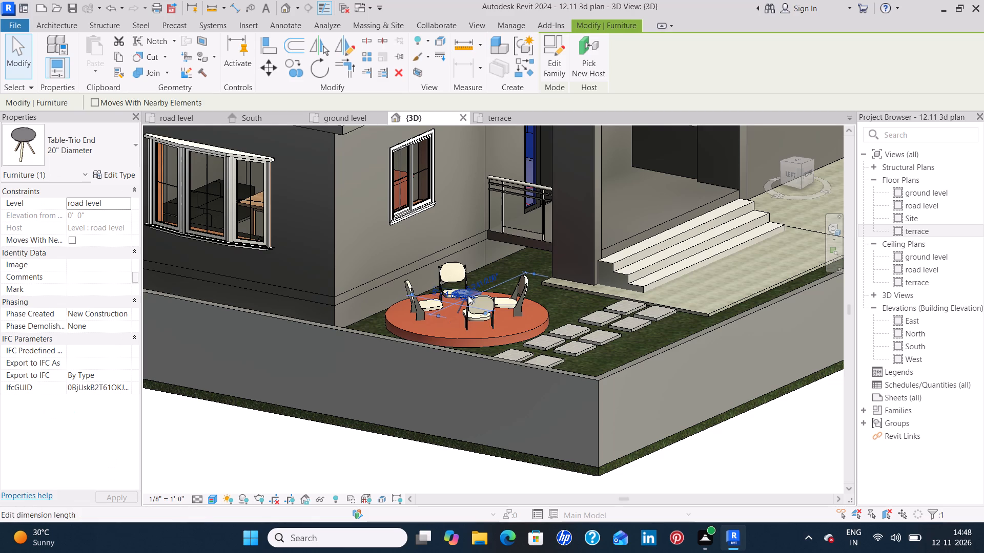
{"action": "key", "text": "Right"}
{"action": "key", "text": "Right"}
{"action": "key", "text": "Up"}
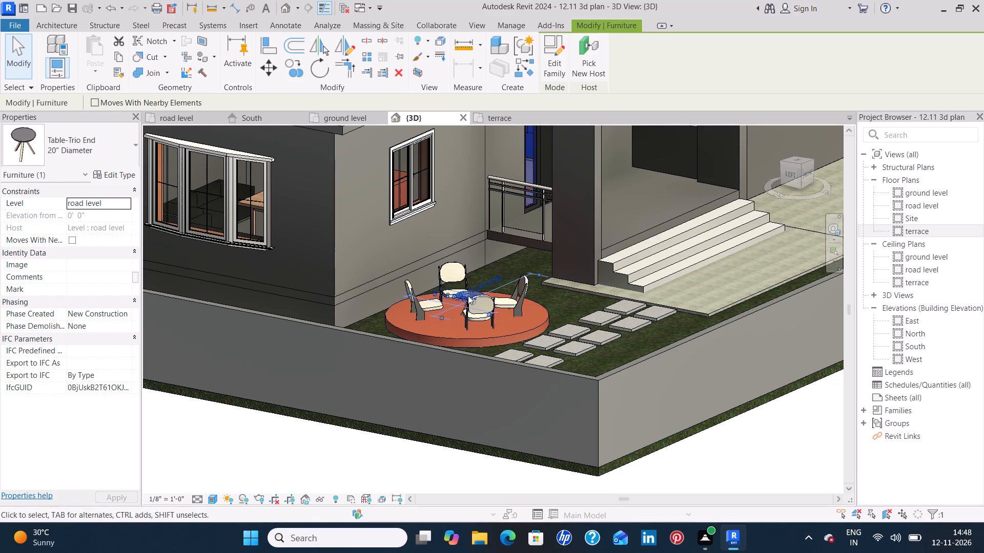
{"action": "key", "text": "Left"}
{"action": "key", "text": "Left"}
{"action": "key", "text": "Left"}
{"action": "key", "text": "Down"}
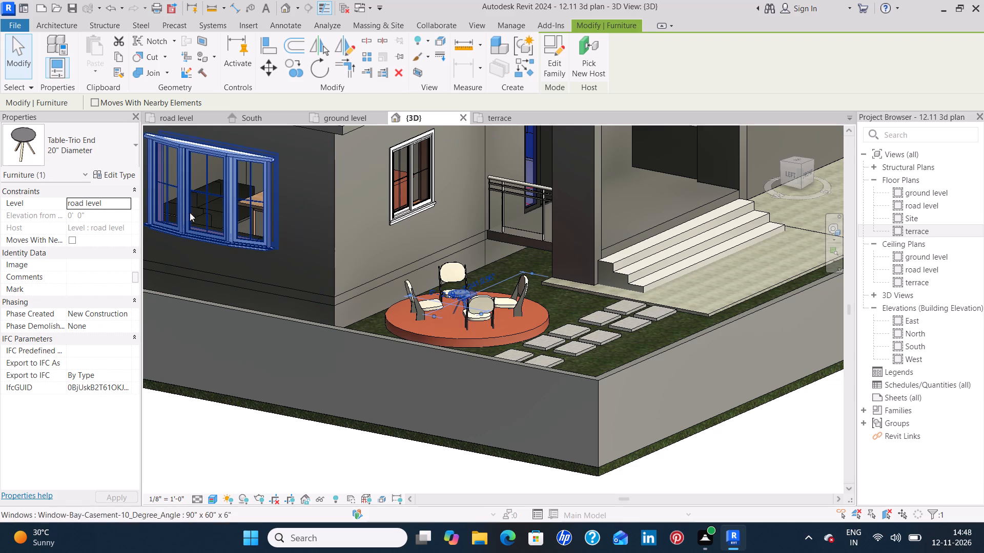
Set the Default Elevation of the Table-Trio End 20" Diameter type to 6.
{"action": "left_click", "coordinate": [113, 175]}
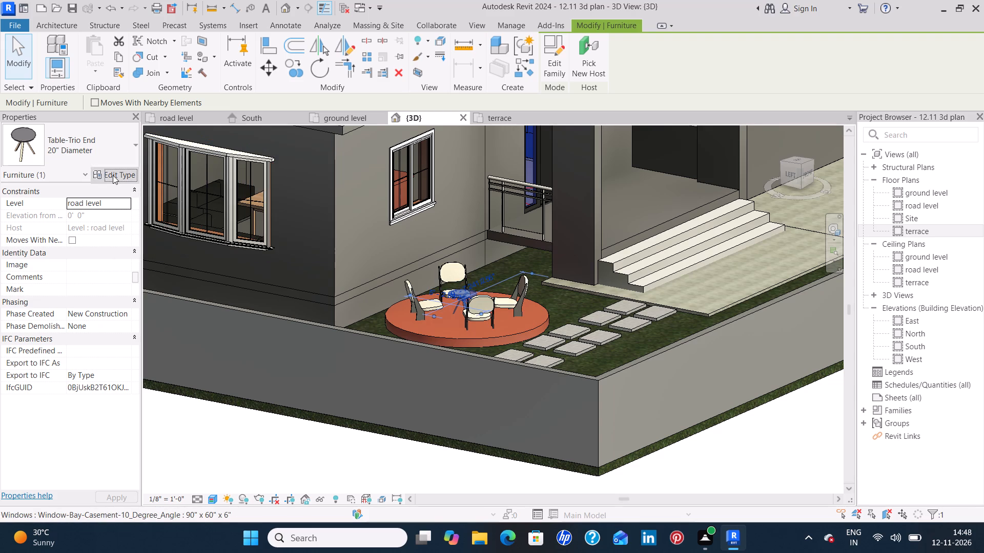
{"action": "left_click", "coordinate": [525, 197]}
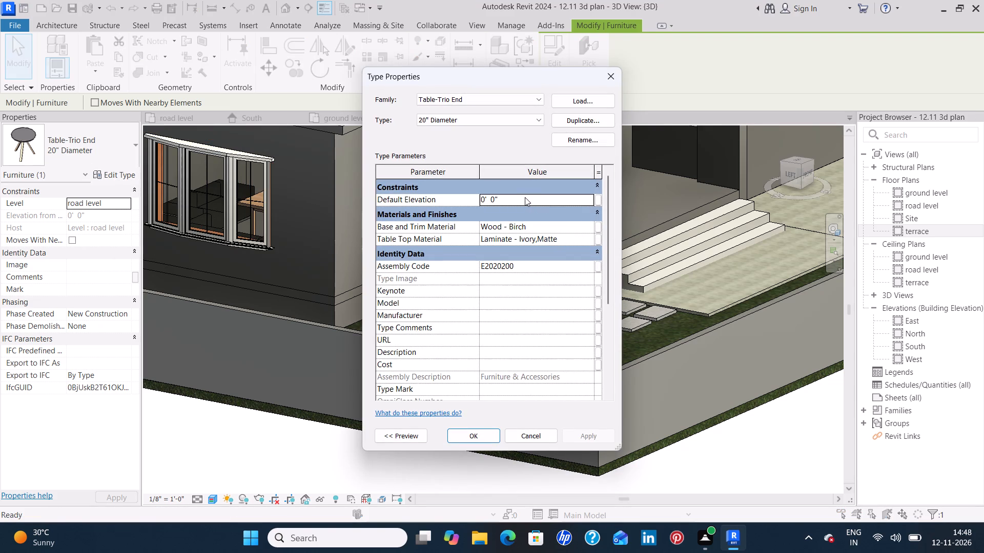
{"action": "key", "text": "BackSpace"}
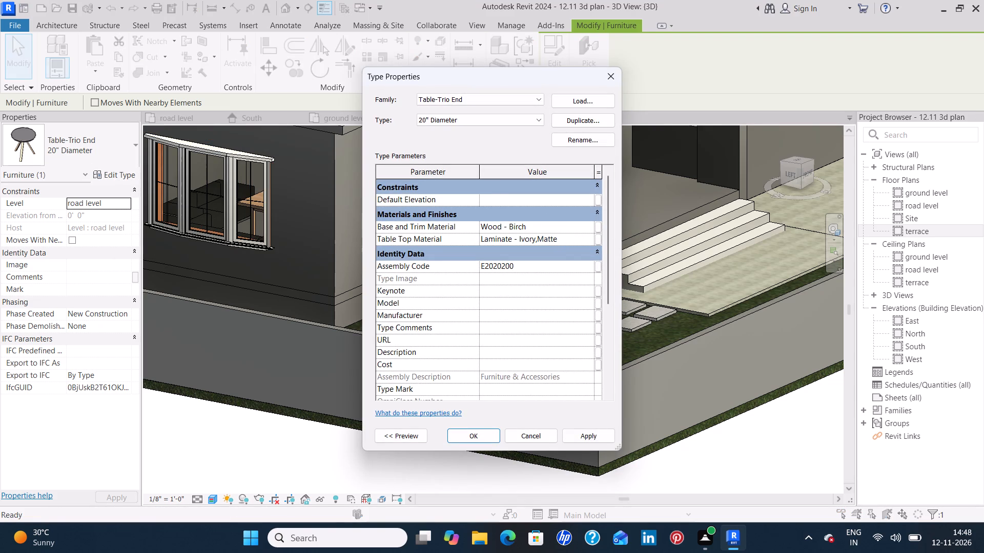
{"action": "key", "text": "6"}
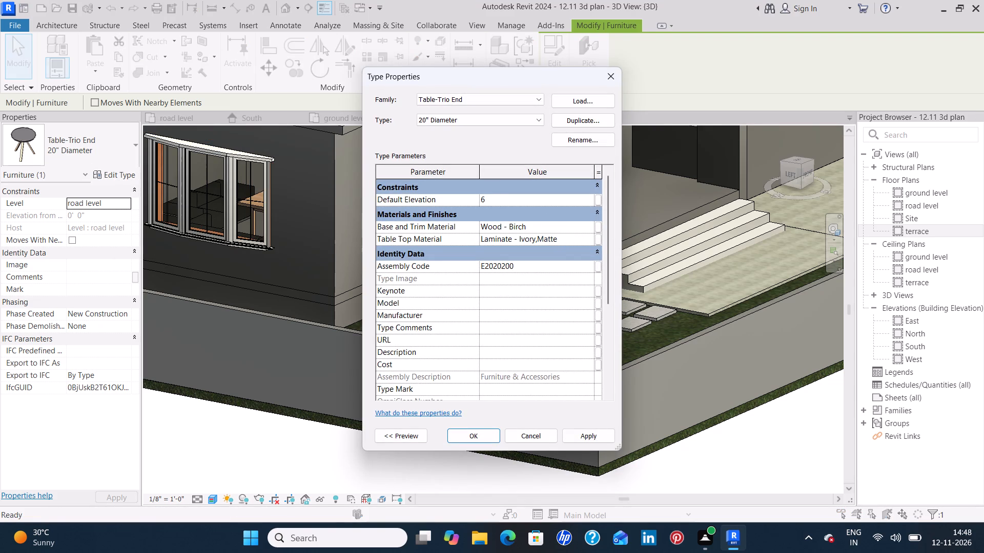
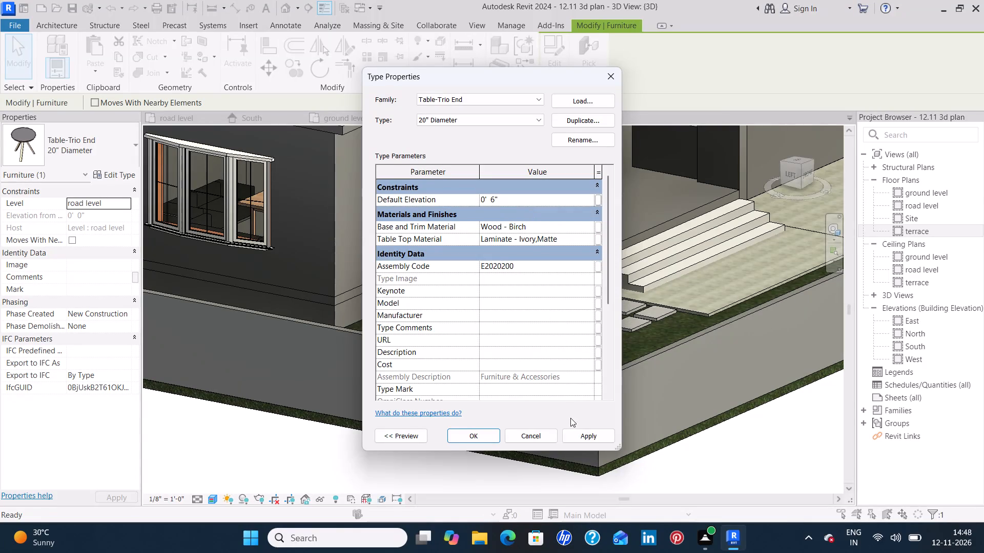
Apply the 0' 6" Default Elevation to the Table-Trio End 20" Diameter type and clear the selection.
{"action": "left_click", "coordinate": [591, 436]}
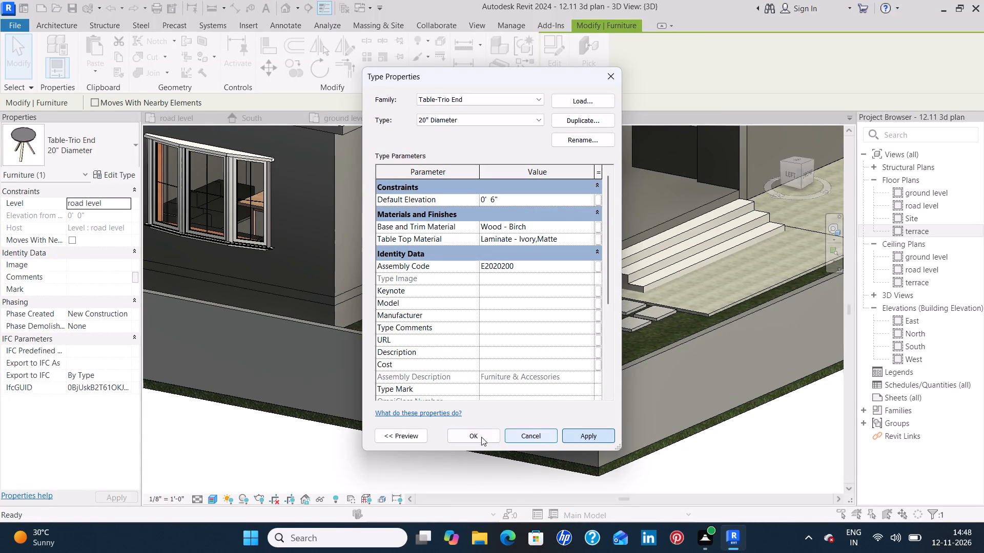
{"action": "left_click", "coordinate": [481, 437]}
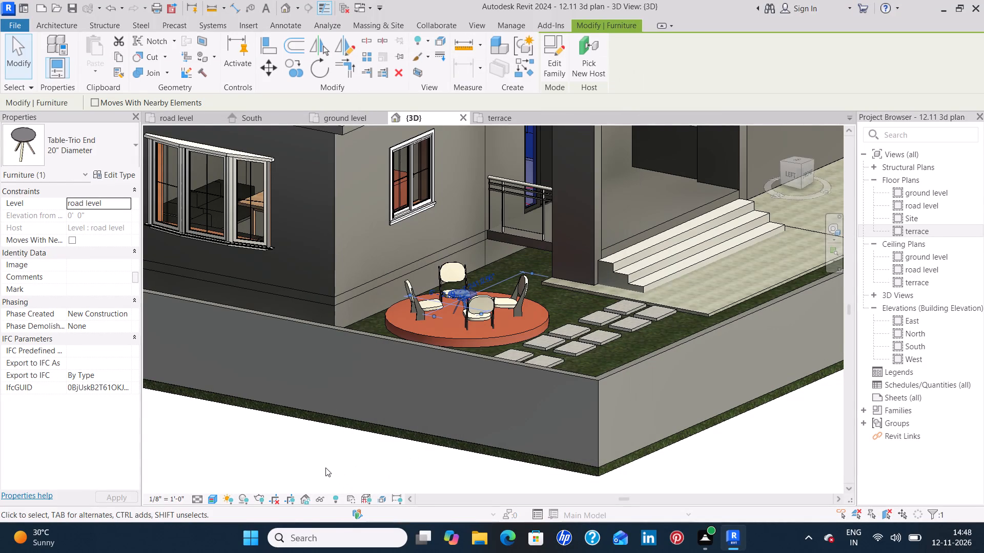
{"action": "left_click", "coordinate": [325, 463]}
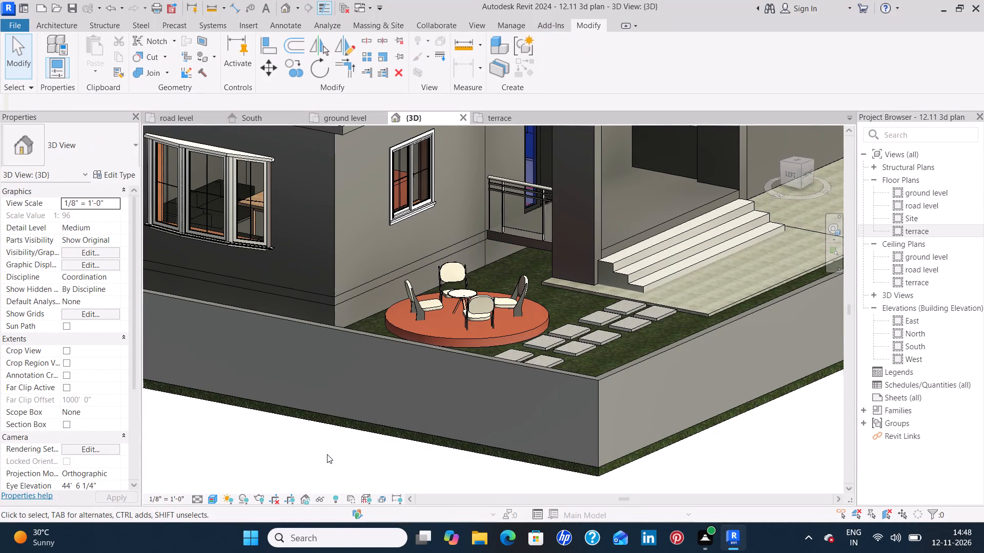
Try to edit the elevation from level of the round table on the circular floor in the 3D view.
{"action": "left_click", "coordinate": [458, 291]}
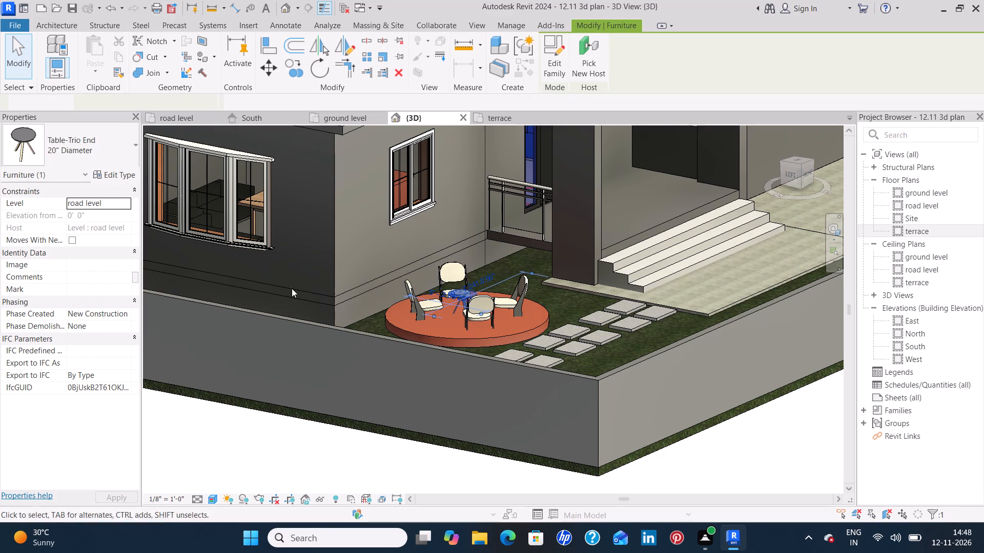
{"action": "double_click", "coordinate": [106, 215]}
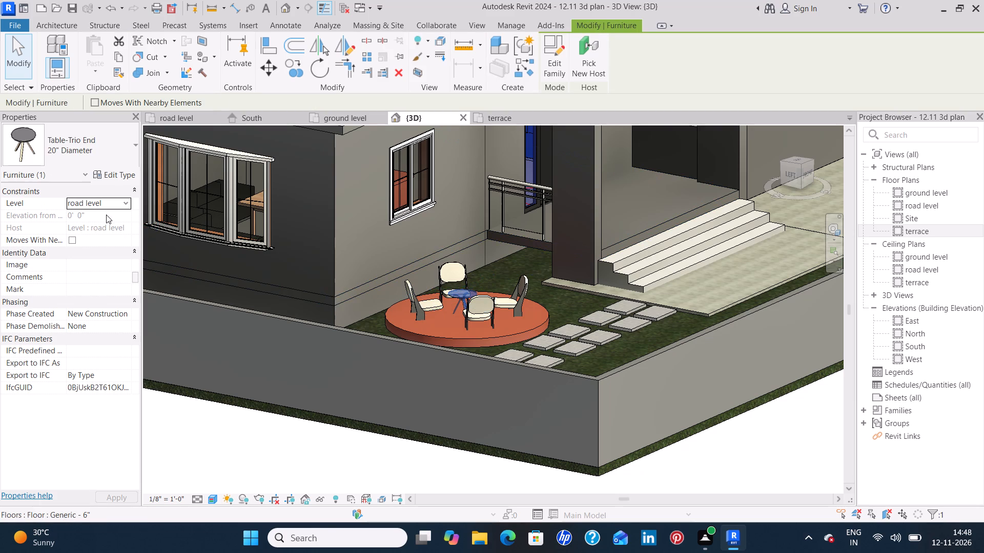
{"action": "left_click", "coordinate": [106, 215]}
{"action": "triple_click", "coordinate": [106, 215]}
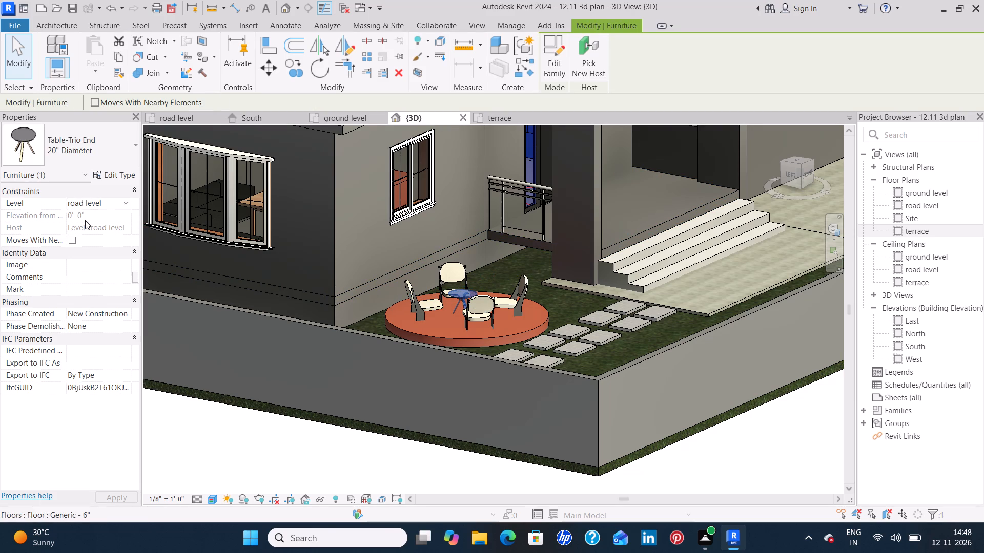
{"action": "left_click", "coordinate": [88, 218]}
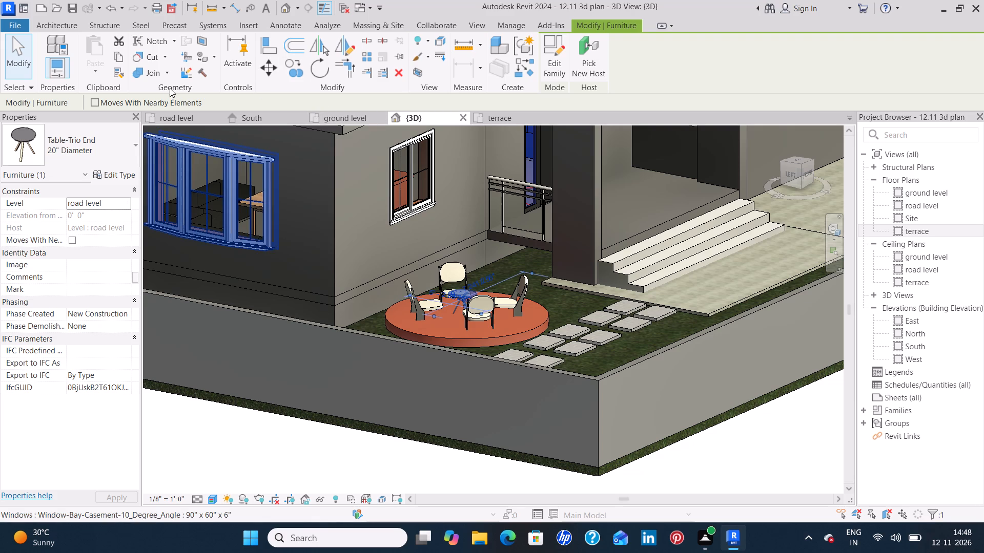
In the road level plan, set the structure layer thickness of the circular floor's Generic - 6" 6 type to 4".
{"action": "left_click", "coordinate": [177, 114]}
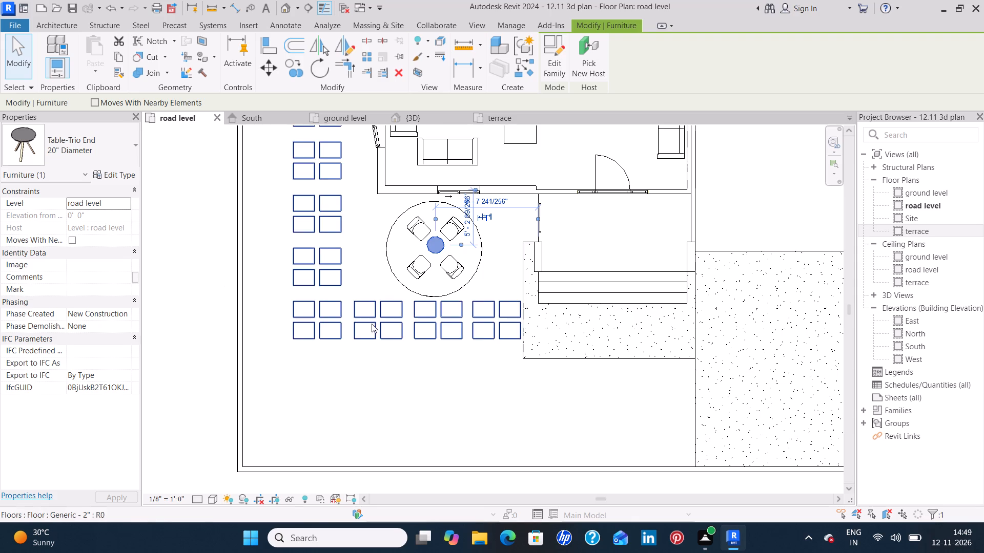
{"action": "scroll", "coordinate": [391, 289], "scroll_direction": "up", "scroll_amount": 1}
{"action": "left_click", "coordinate": [382, 271]}
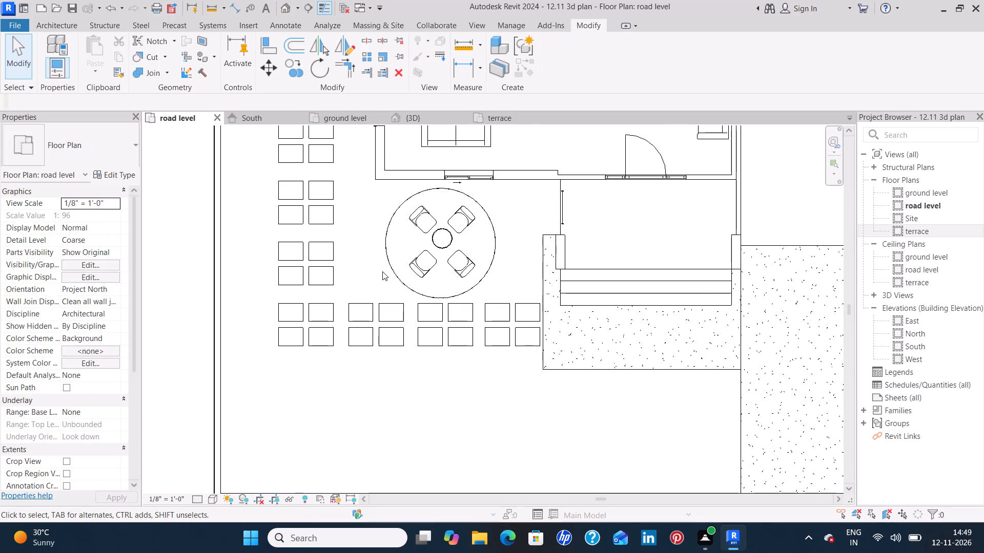
{"action": "left_click", "coordinate": [386, 264]}
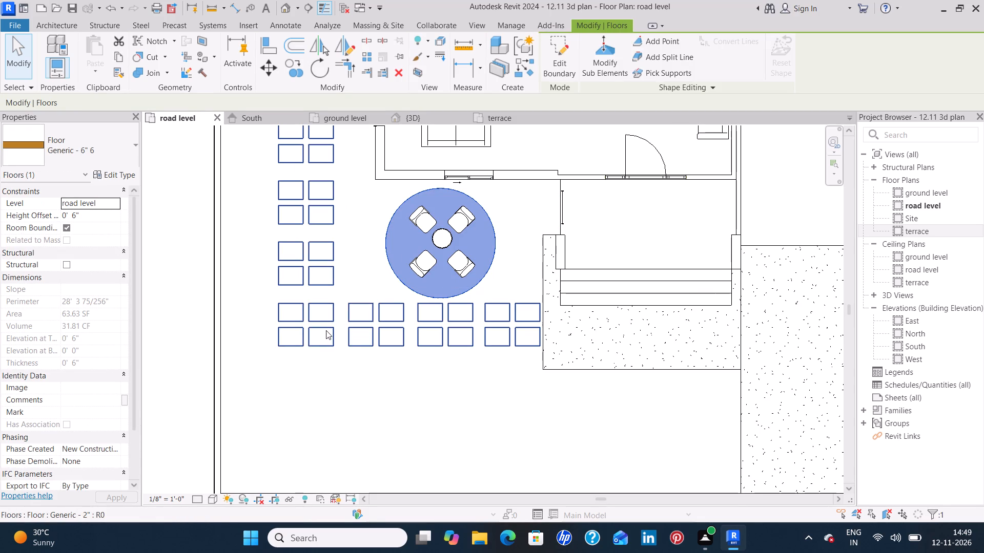
{"action": "left_click", "coordinate": [110, 177]}
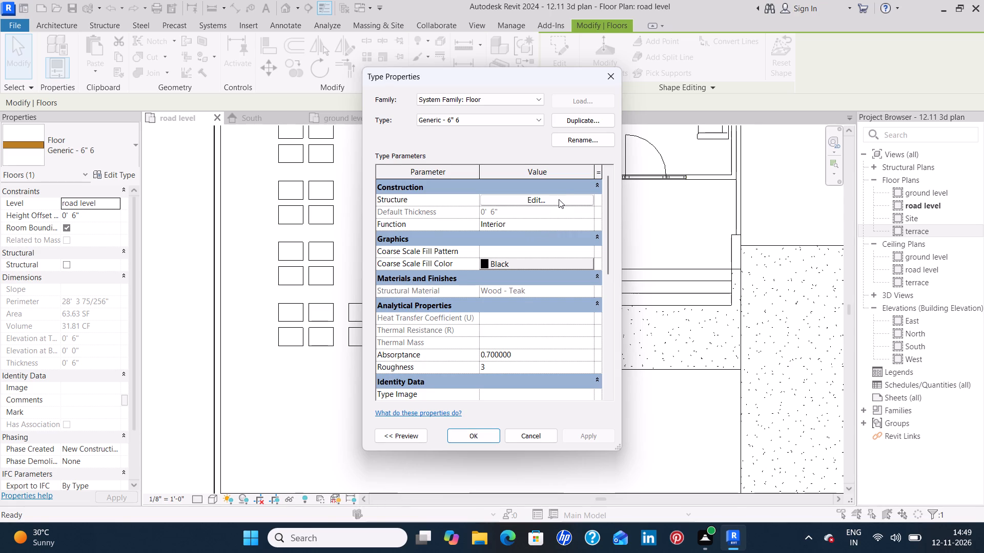
{"action": "left_click", "coordinate": [560, 199]}
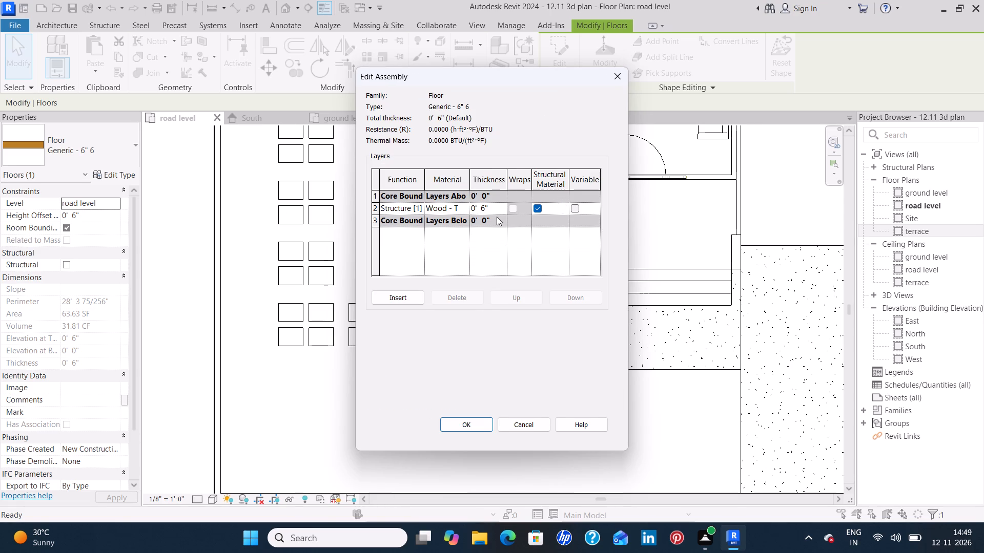
{"action": "left_click", "coordinate": [497, 210]}
{"action": "key", "text": "BackSpace"}
{"action": "key", "text": "4"}
{"action": "key", "text": "shift+quotedbl"}
{"action": "key", "text": "Return"}
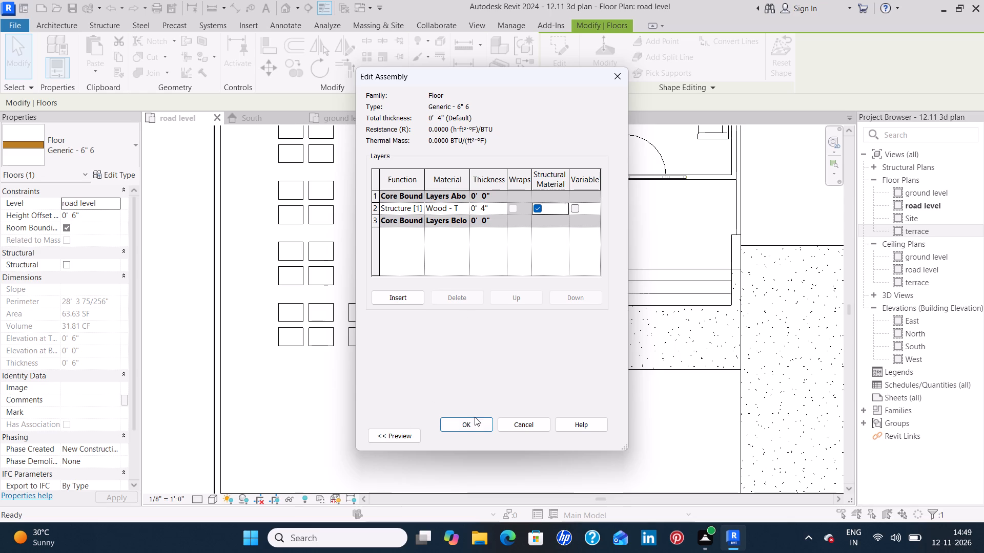
{"action": "left_click", "coordinate": [475, 420]}
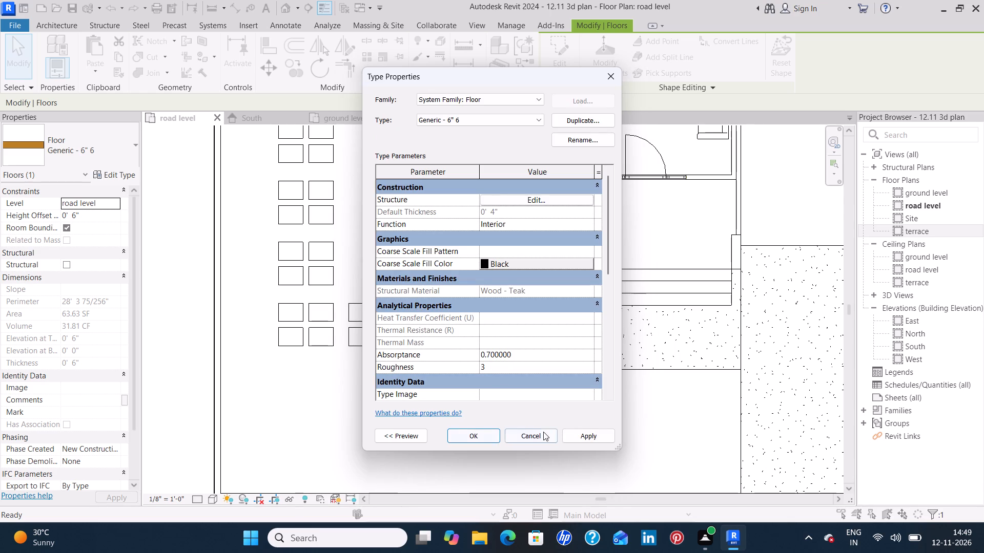
{"action": "left_click", "coordinate": [594, 439]}
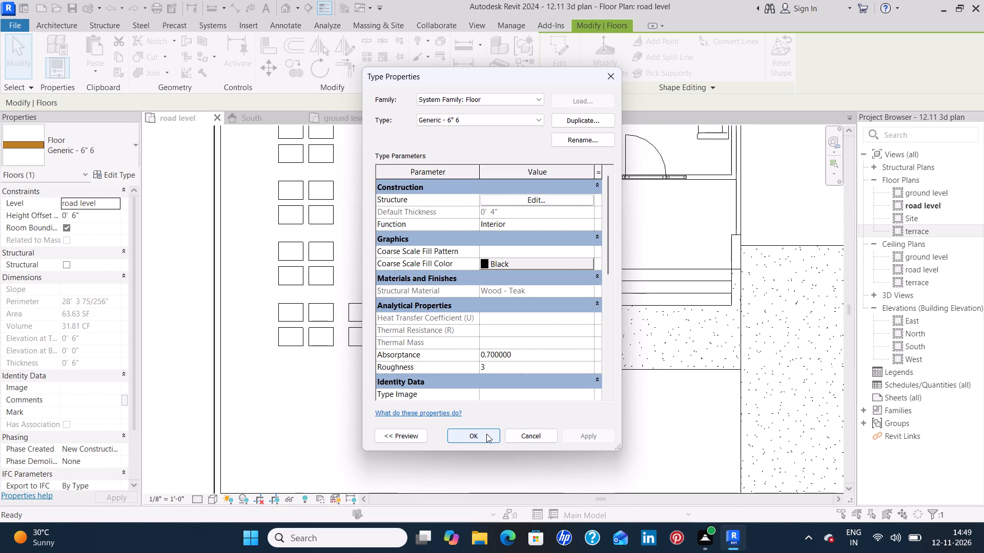
{"action": "left_click", "coordinate": [486, 434]}
{"action": "left_click", "coordinate": [428, 424]}
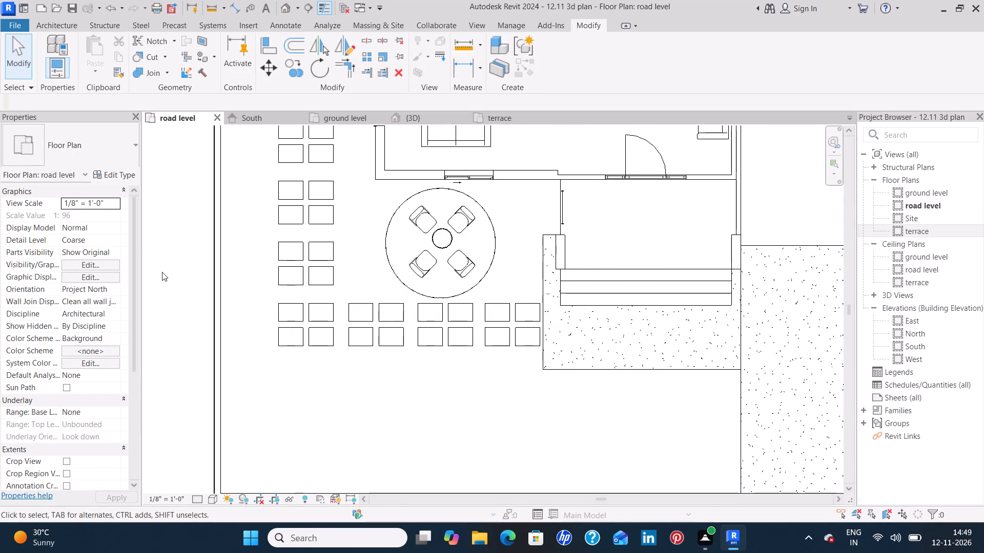
Delete the four chairs and the round table from the circular floor, working in the road level plan.
{"action": "left_click", "coordinate": [428, 120]}
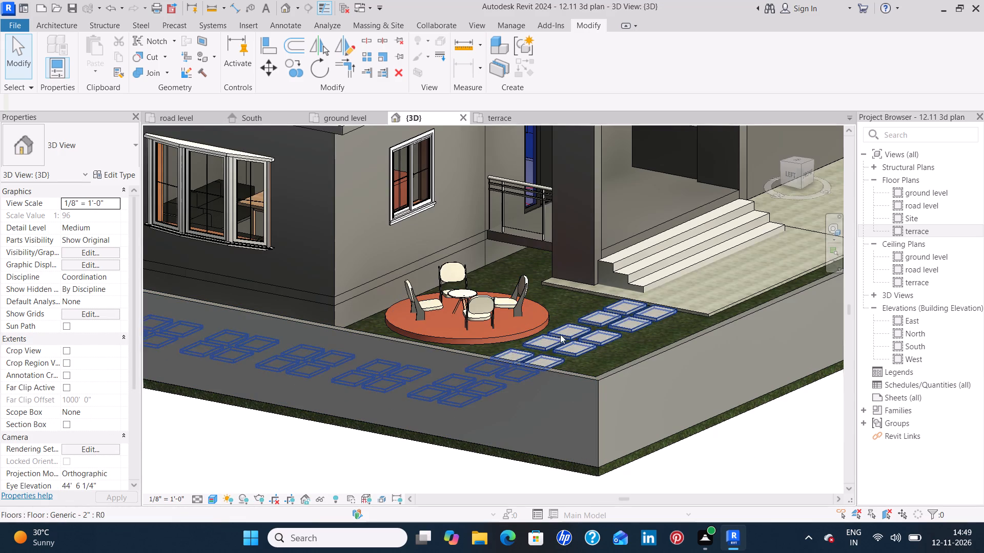
{"action": "left_click", "coordinate": [487, 312]}
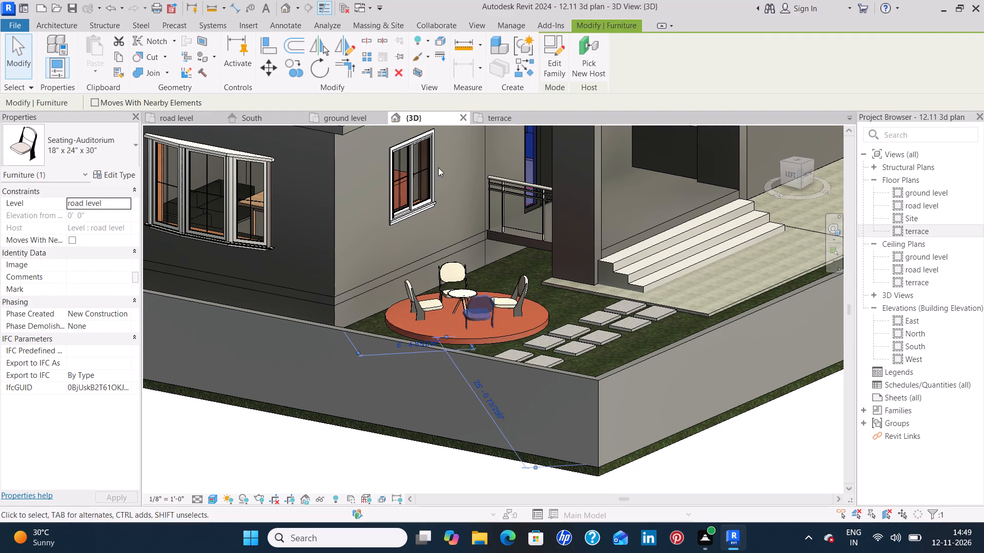
{"action": "left_click", "coordinate": [177, 118]}
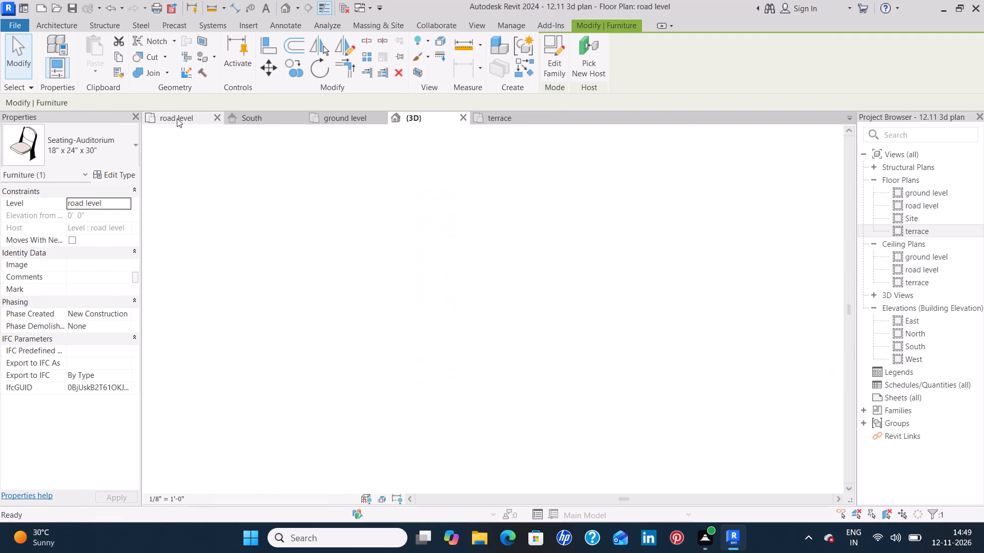
{"action": "key", "text": "BackSpace"}
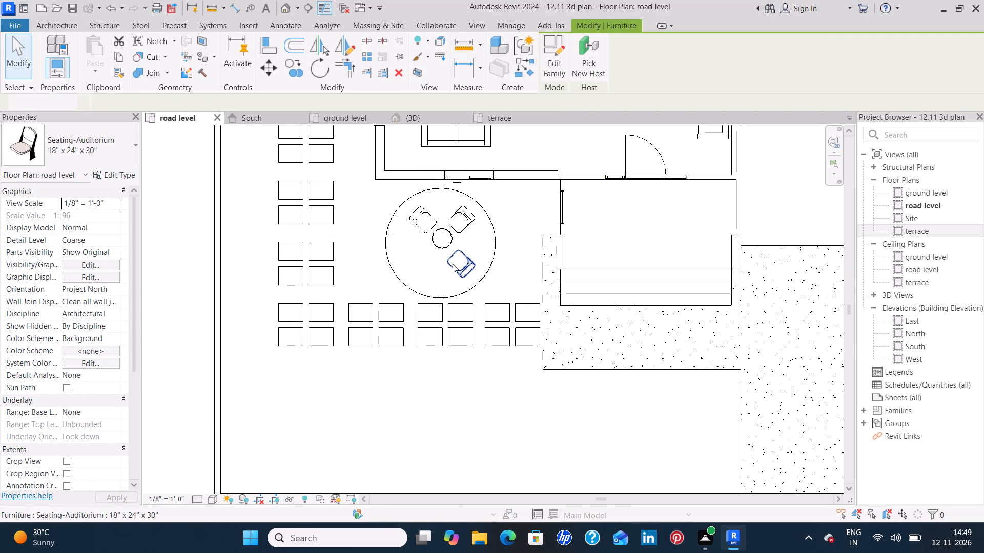
{"action": "left_click", "coordinate": [461, 267]}
{"action": "key", "text": "BackSpace"}
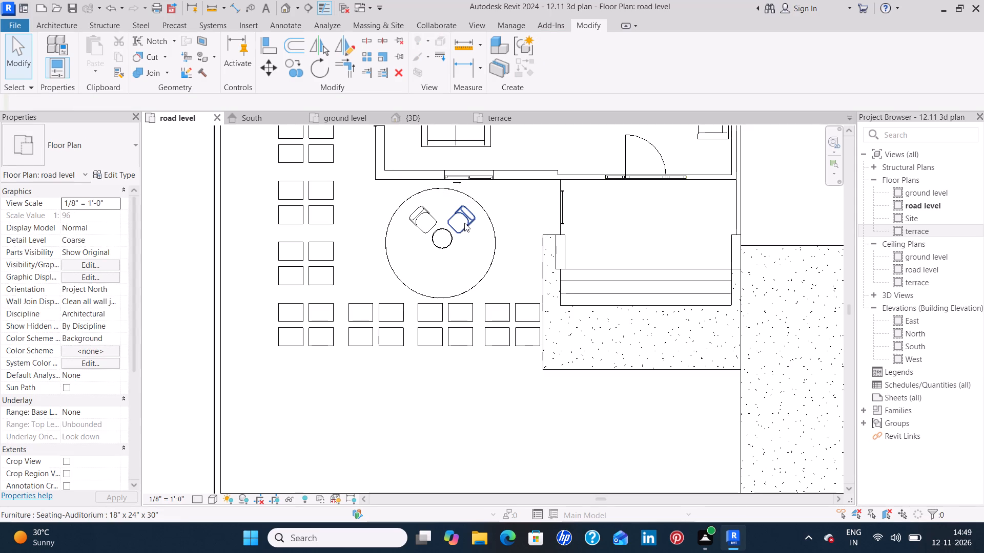
{"action": "left_click", "coordinate": [464, 223]}
{"action": "key", "text": "BackSpace"}
{"action": "left_click", "coordinate": [433, 223]}
{"action": "key", "text": "BackSpace"}
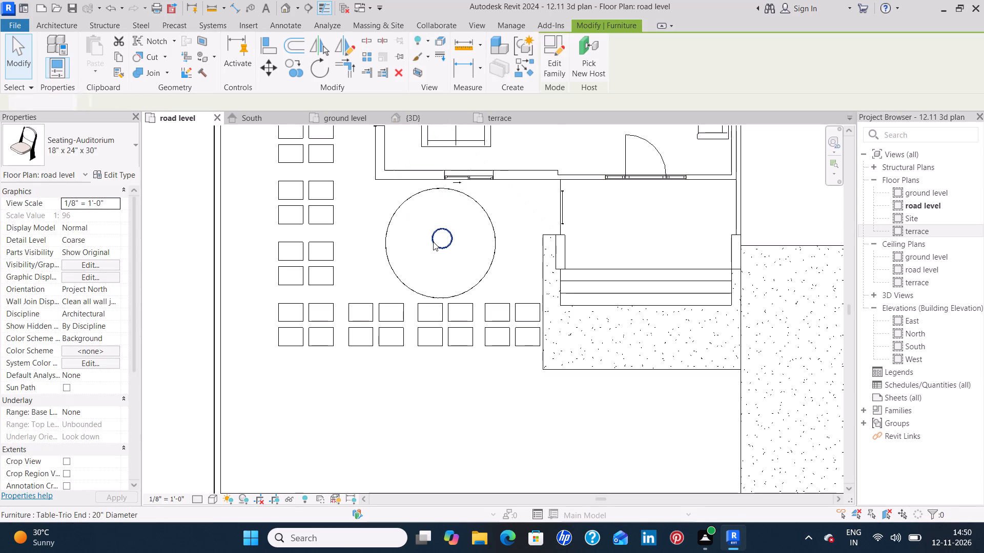
{"action": "left_click", "coordinate": [433, 242]}
{"action": "key", "text": "BackSpace"}
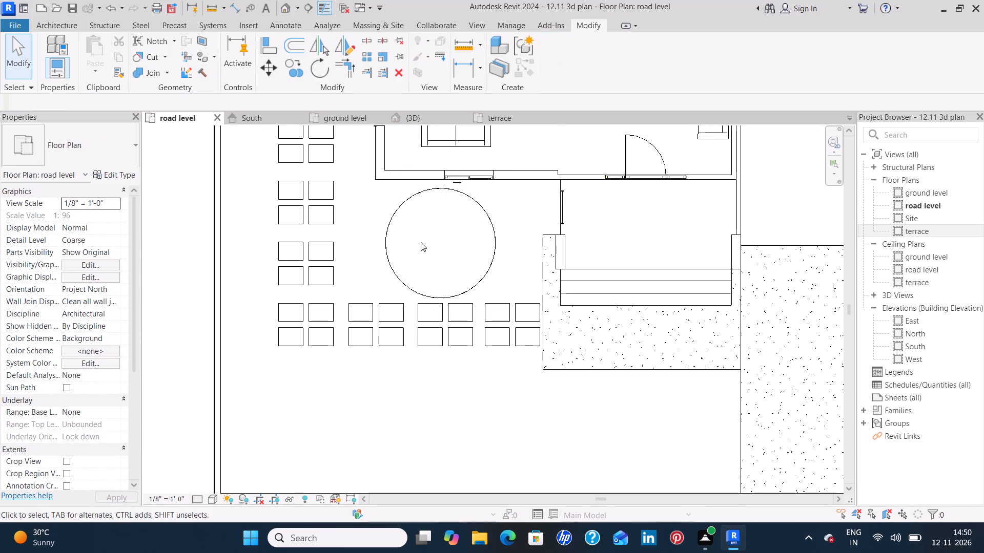
Place a Table-Trio End 20" Diameter component at the centre of the circular floor in the road level plan.
{"action": "left_click", "coordinate": [60, 23]}
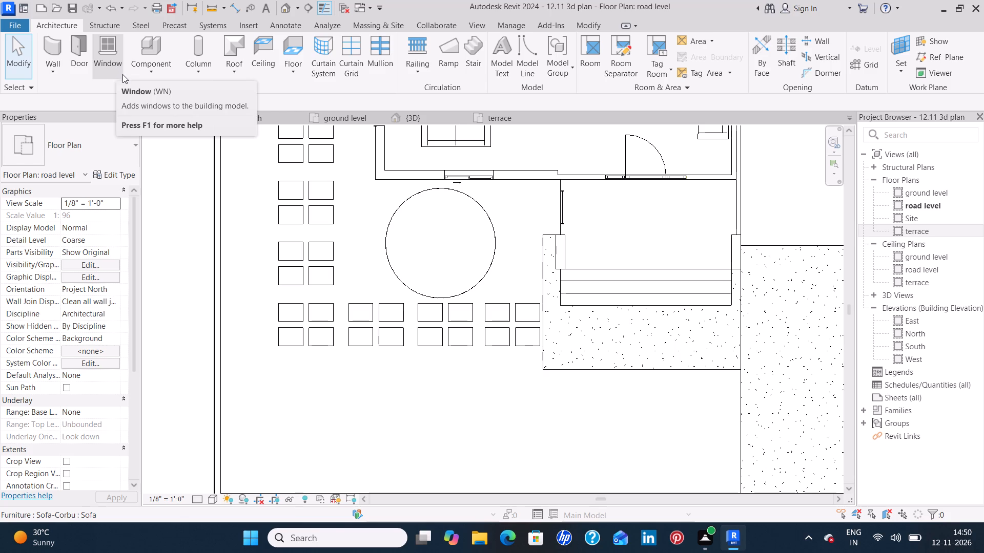
{"action": "left_click", "coordinate": [149, 46]}
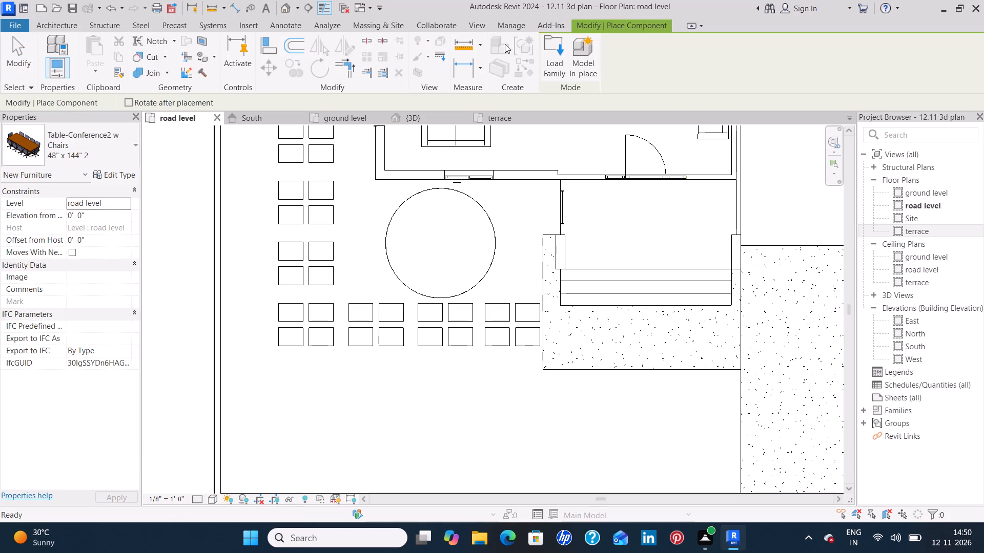
{"action": "left_click", "coordinate": [555, 60]}
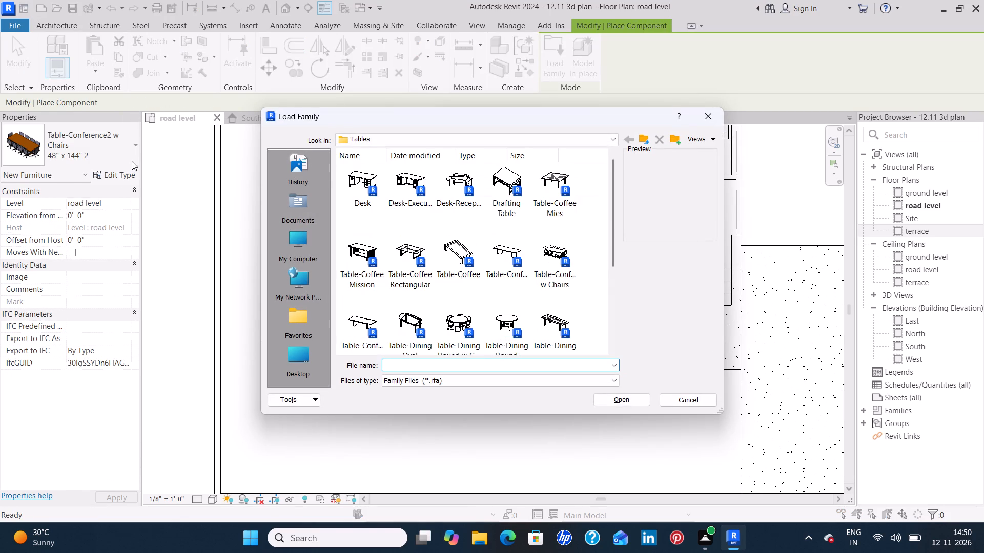
{"action": "left_click", "coordinate": [705, 117]}
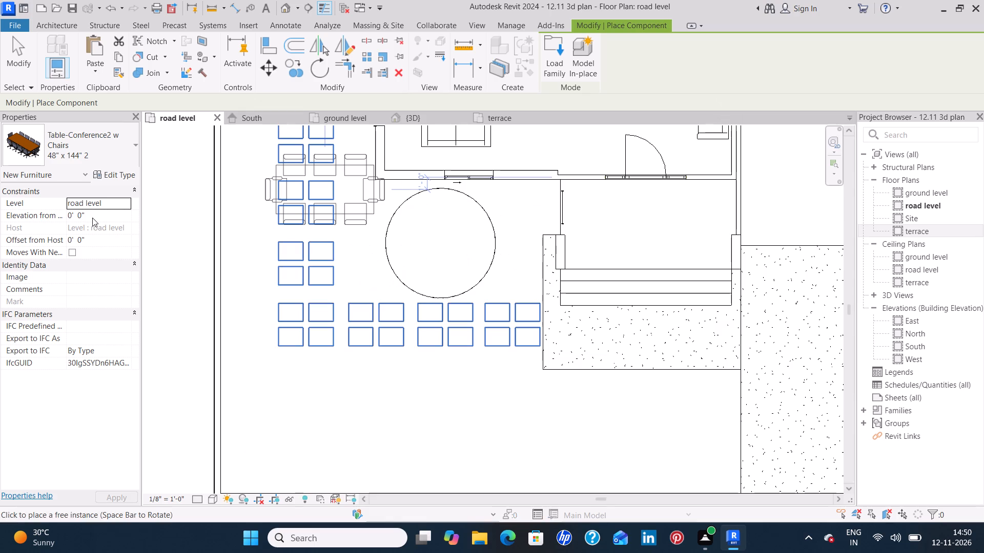
{"action": "left_click", "coordinate": [109, 158]}
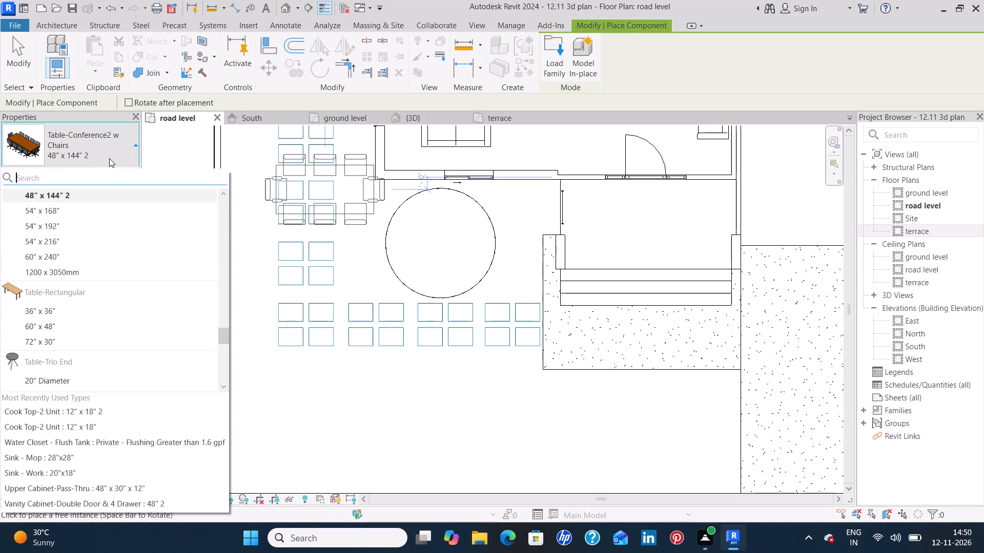
{"action": "left_click", "coordinate": [62, 385]}
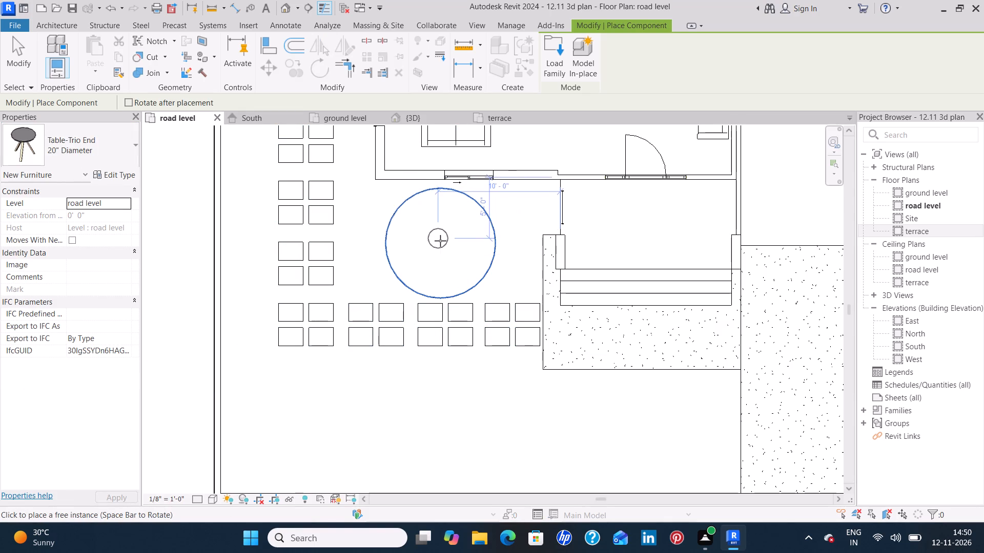
{"action": "scroll", "coordinate": [440, 241], "scroll_direction": "up", "scroll_amount": 3}
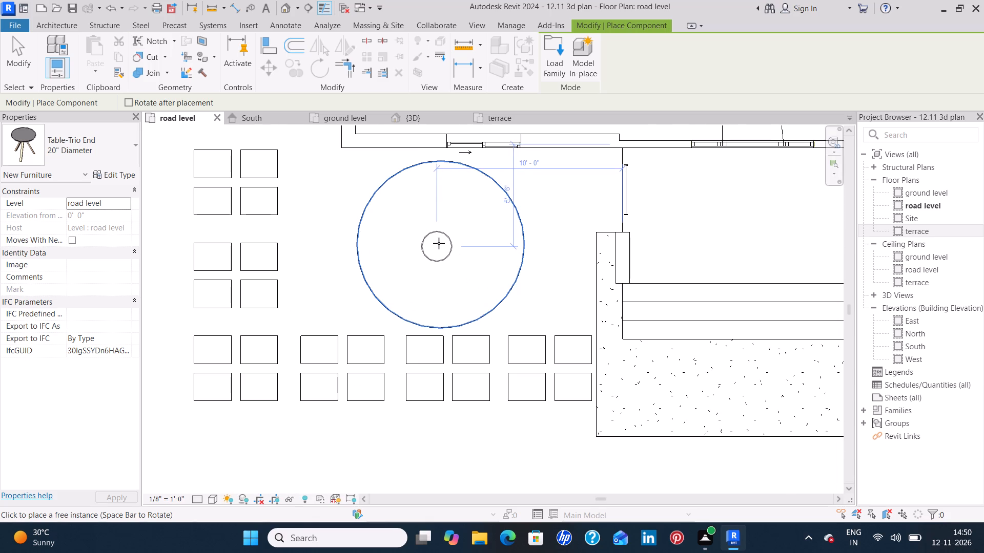
{"action": "left_click", "coordinate": [439, 243]}
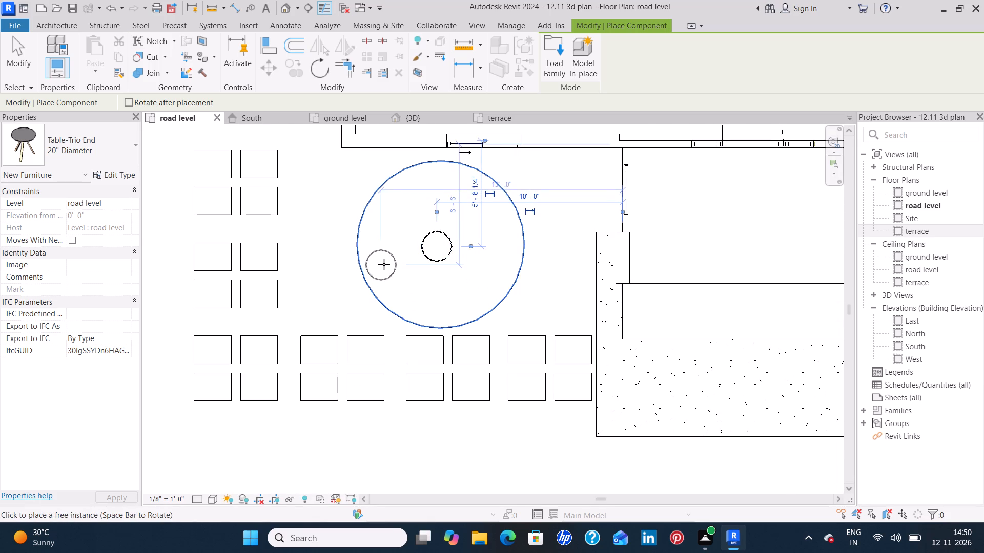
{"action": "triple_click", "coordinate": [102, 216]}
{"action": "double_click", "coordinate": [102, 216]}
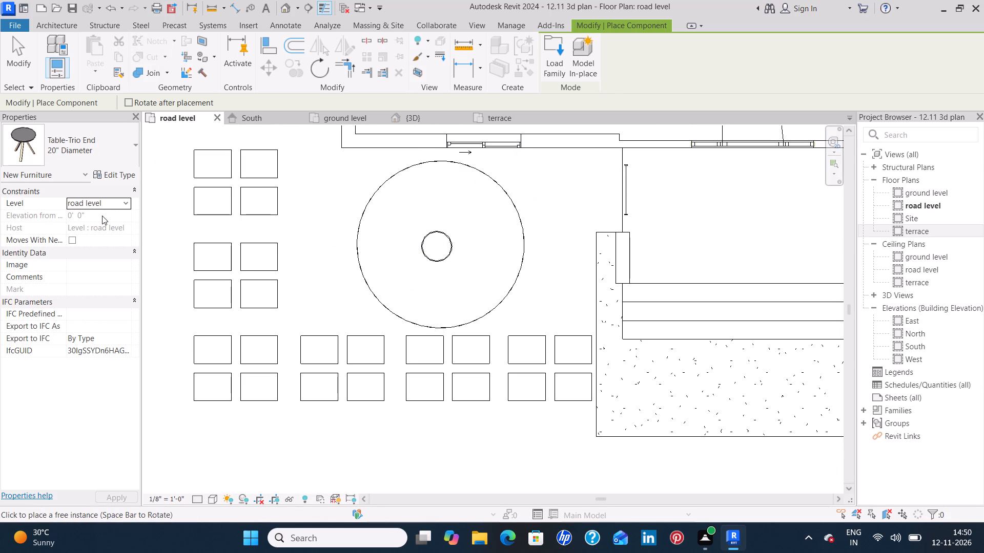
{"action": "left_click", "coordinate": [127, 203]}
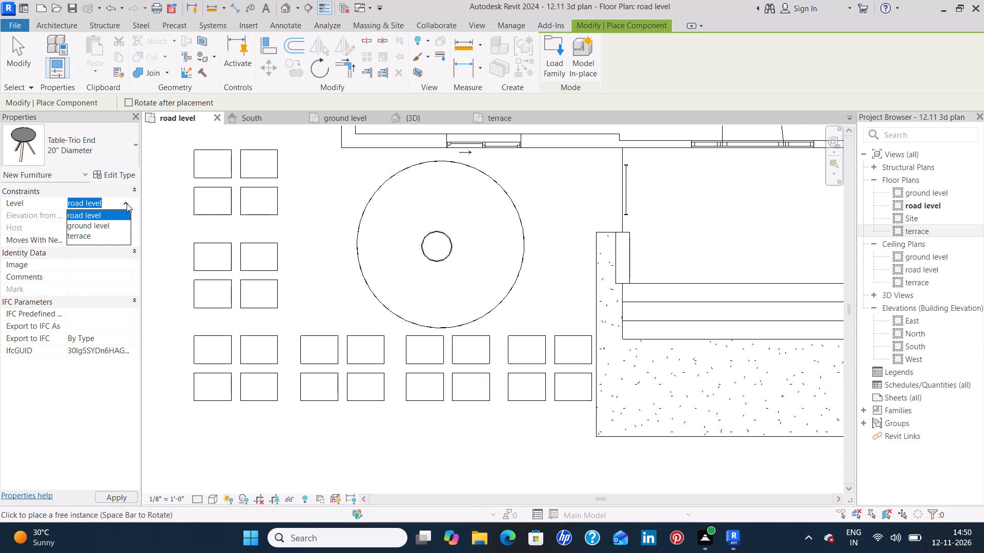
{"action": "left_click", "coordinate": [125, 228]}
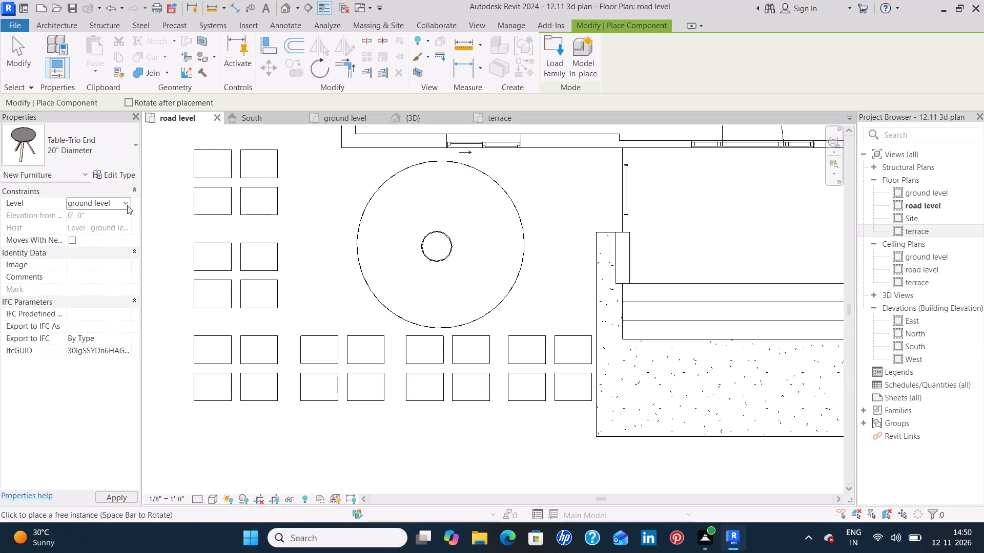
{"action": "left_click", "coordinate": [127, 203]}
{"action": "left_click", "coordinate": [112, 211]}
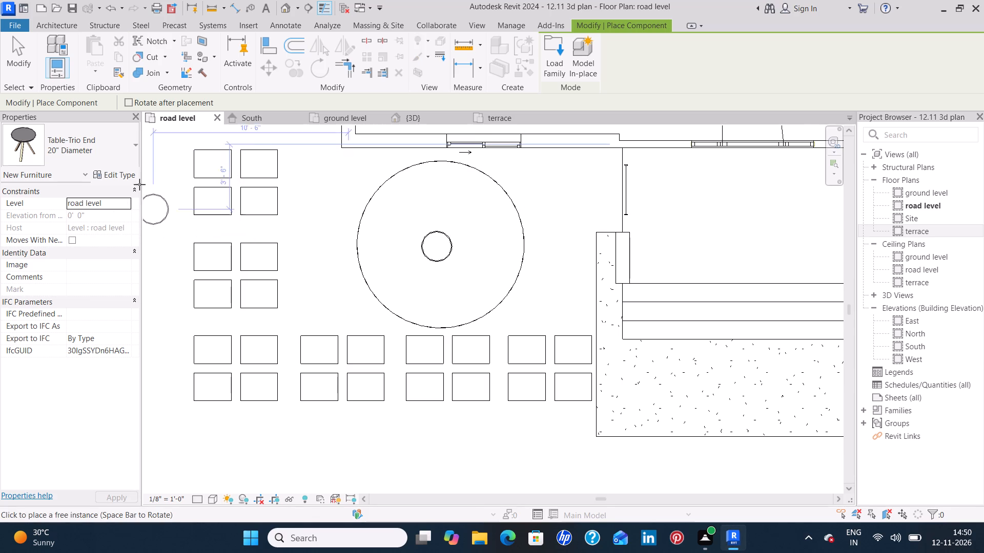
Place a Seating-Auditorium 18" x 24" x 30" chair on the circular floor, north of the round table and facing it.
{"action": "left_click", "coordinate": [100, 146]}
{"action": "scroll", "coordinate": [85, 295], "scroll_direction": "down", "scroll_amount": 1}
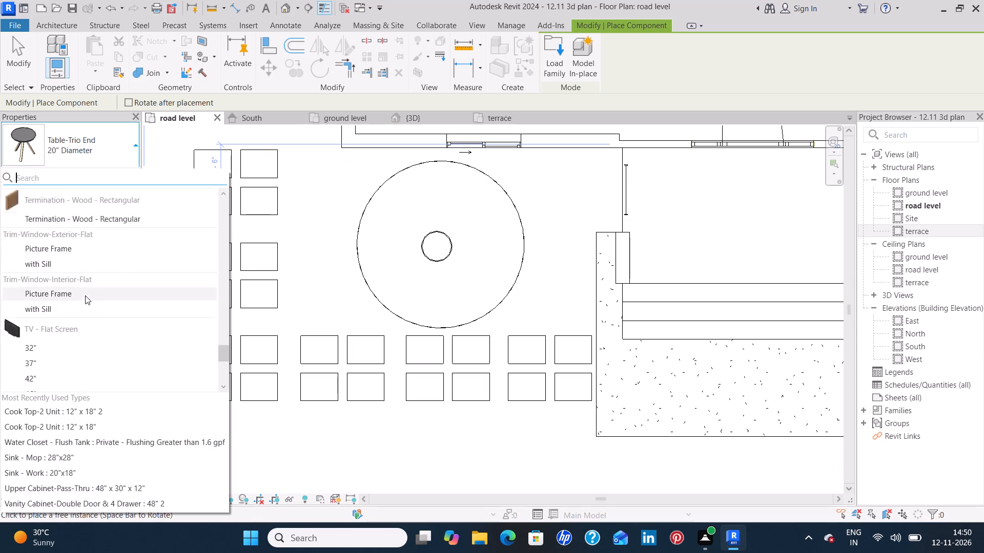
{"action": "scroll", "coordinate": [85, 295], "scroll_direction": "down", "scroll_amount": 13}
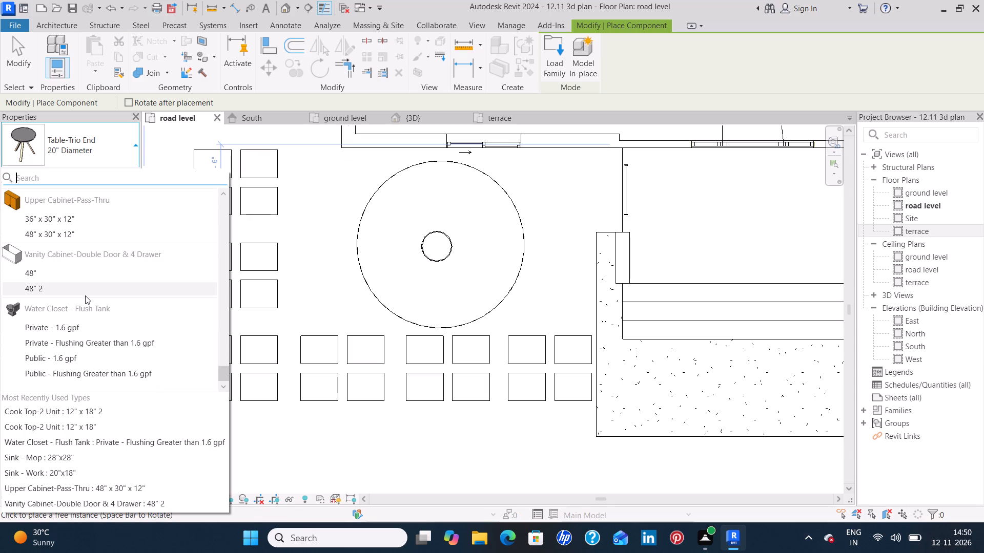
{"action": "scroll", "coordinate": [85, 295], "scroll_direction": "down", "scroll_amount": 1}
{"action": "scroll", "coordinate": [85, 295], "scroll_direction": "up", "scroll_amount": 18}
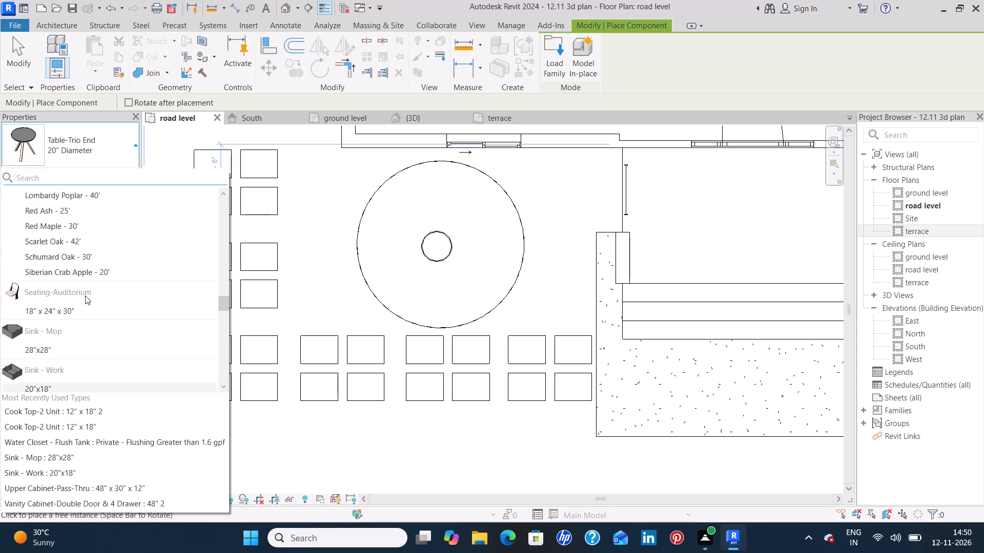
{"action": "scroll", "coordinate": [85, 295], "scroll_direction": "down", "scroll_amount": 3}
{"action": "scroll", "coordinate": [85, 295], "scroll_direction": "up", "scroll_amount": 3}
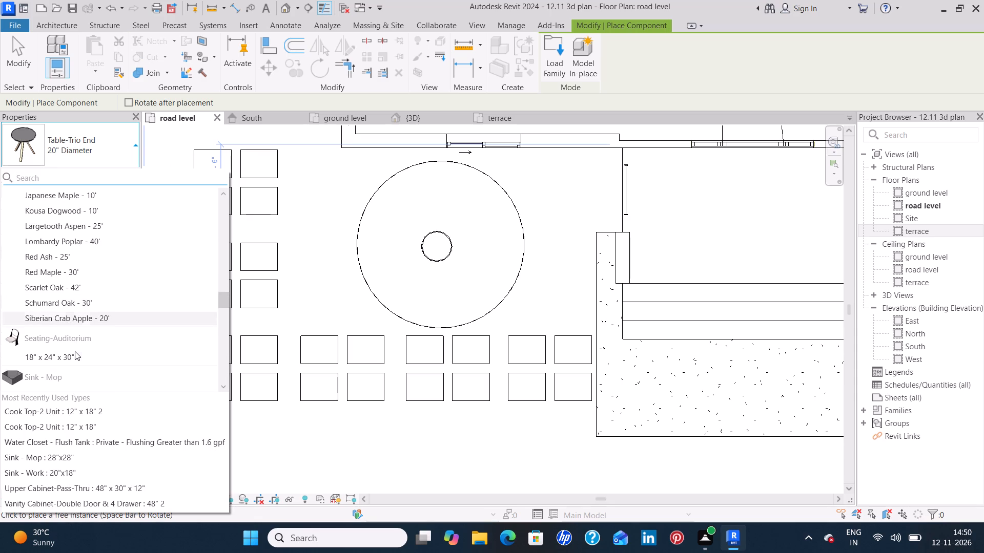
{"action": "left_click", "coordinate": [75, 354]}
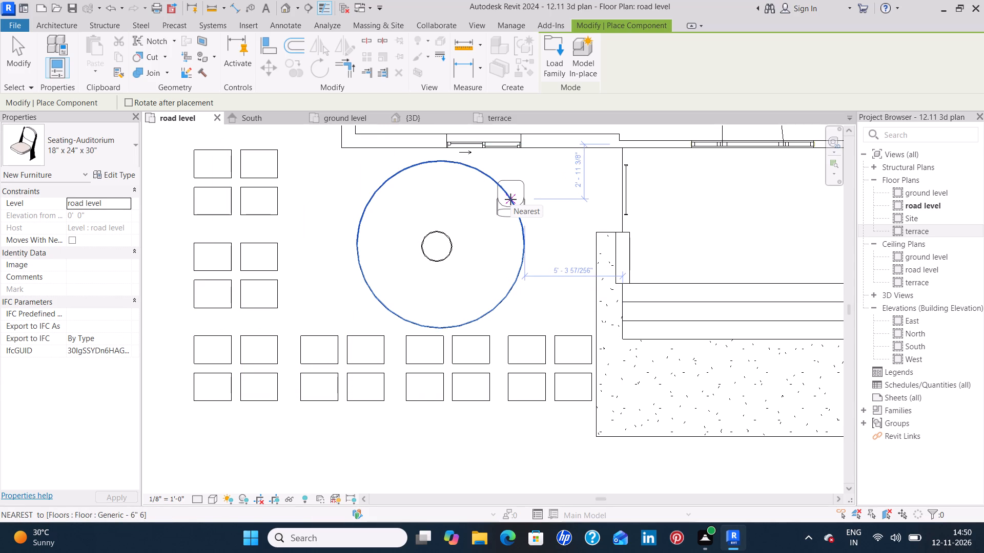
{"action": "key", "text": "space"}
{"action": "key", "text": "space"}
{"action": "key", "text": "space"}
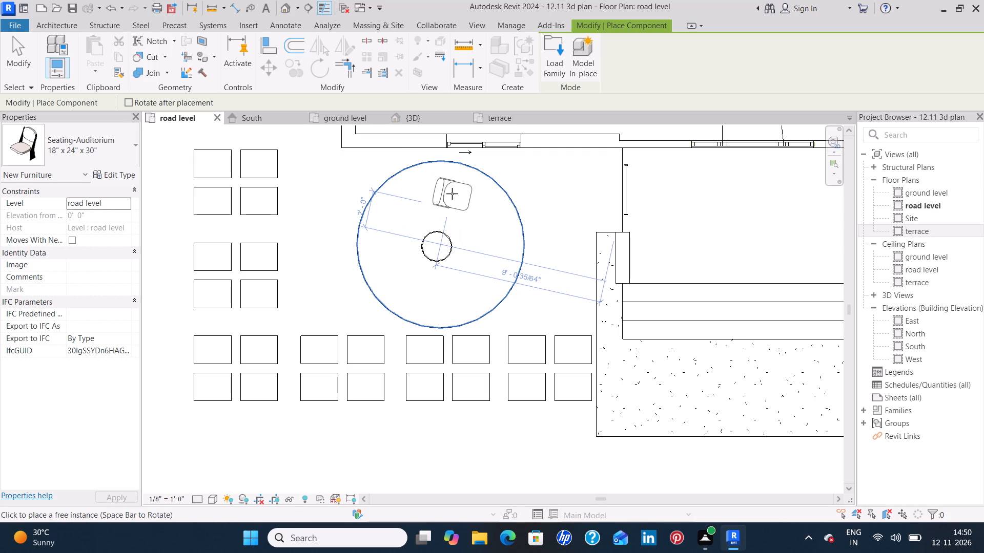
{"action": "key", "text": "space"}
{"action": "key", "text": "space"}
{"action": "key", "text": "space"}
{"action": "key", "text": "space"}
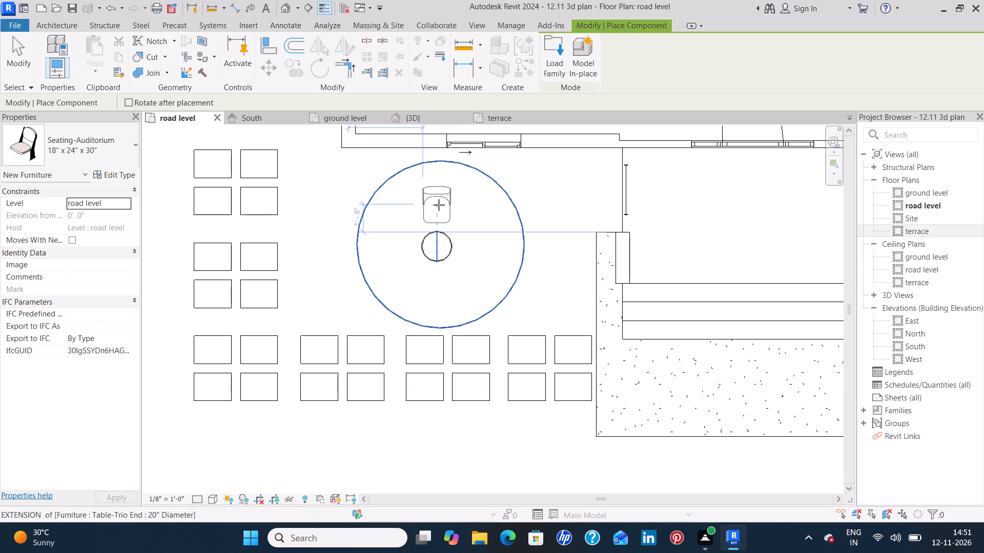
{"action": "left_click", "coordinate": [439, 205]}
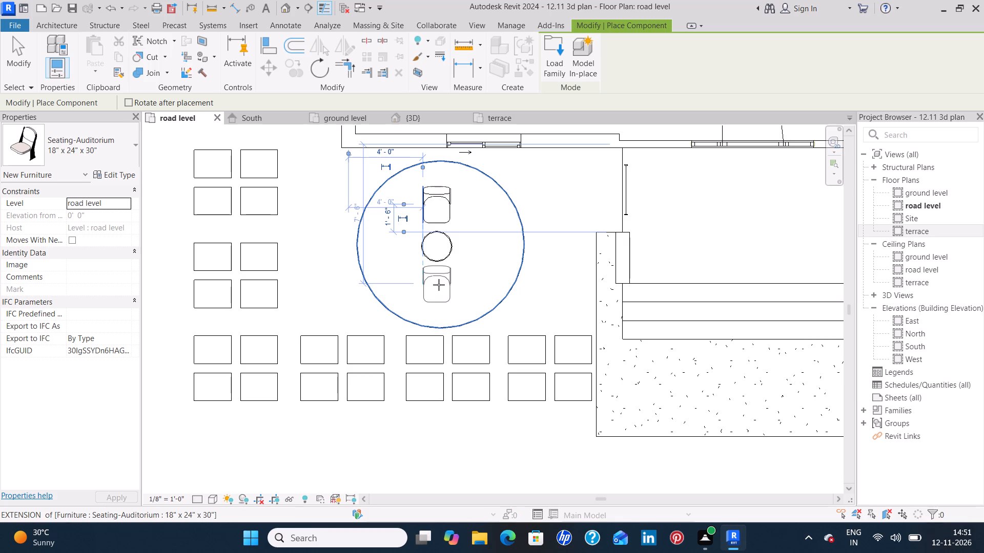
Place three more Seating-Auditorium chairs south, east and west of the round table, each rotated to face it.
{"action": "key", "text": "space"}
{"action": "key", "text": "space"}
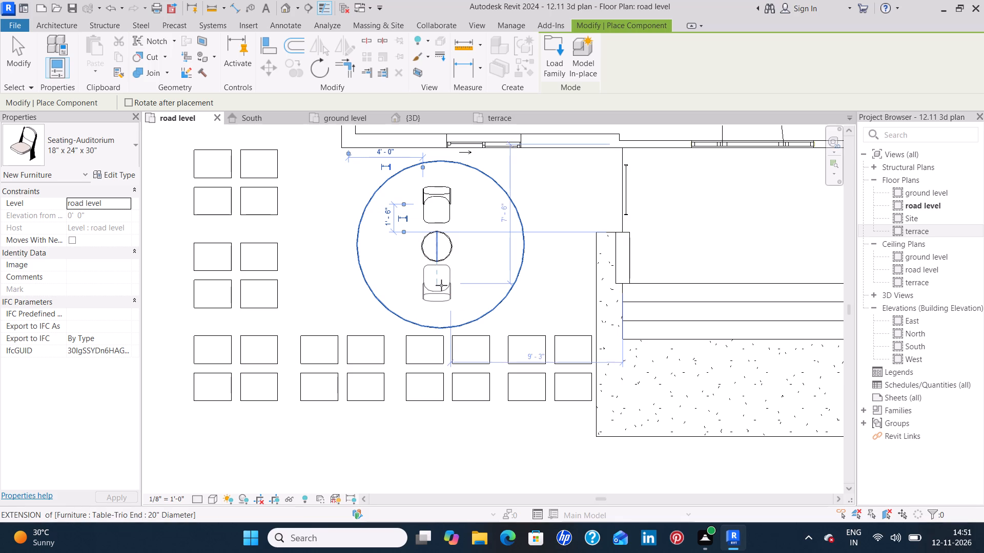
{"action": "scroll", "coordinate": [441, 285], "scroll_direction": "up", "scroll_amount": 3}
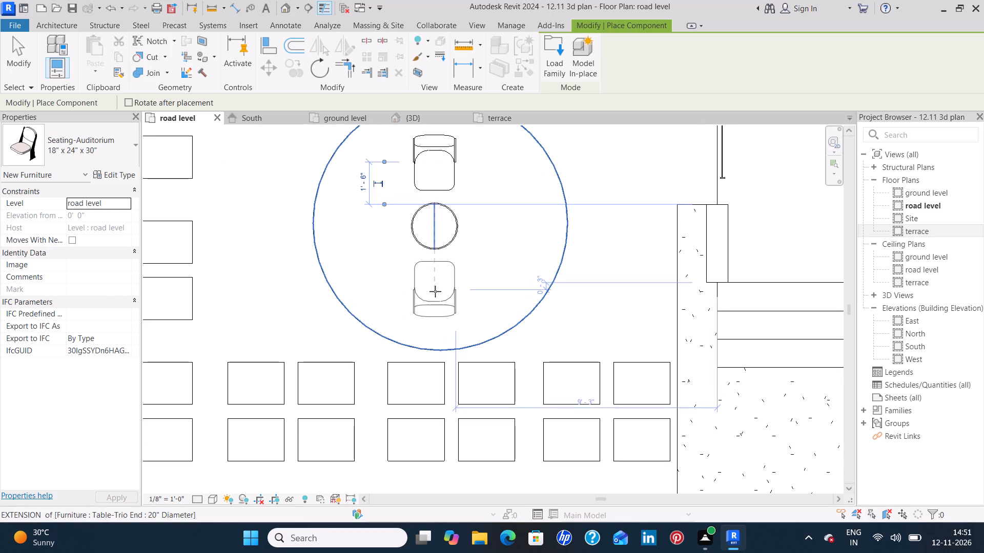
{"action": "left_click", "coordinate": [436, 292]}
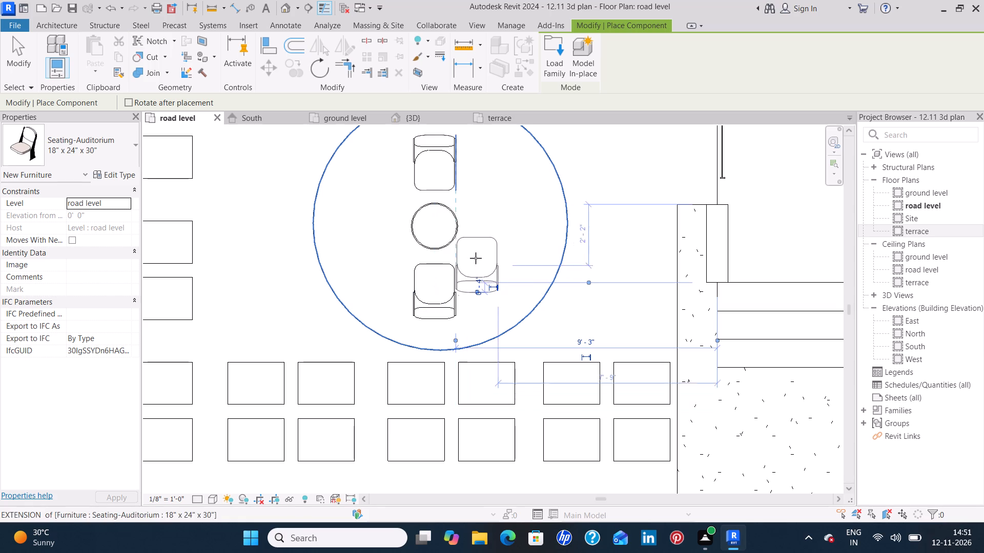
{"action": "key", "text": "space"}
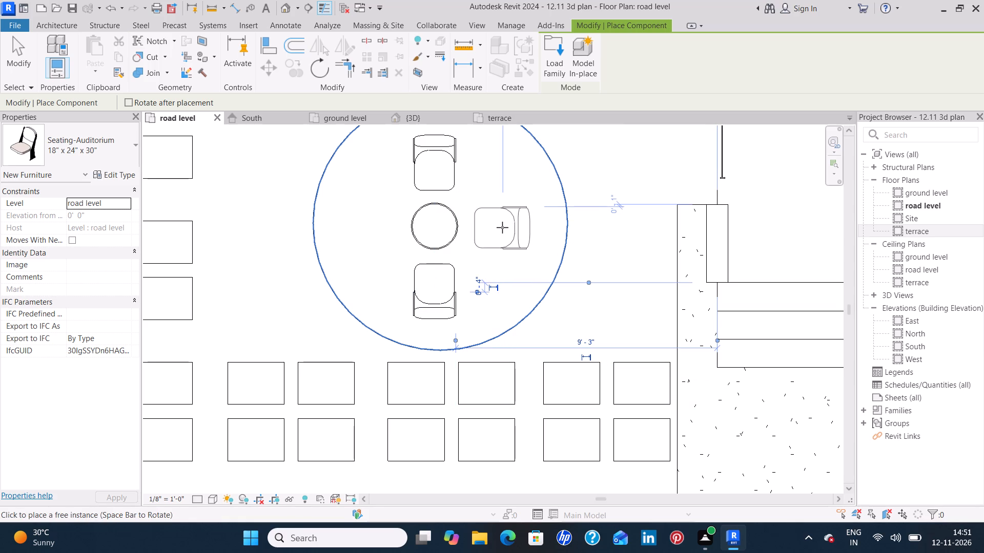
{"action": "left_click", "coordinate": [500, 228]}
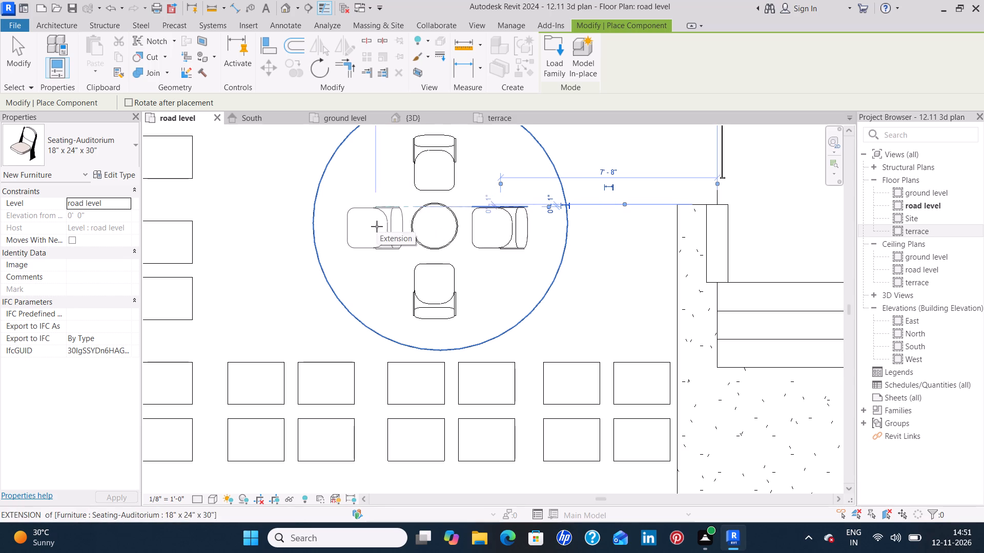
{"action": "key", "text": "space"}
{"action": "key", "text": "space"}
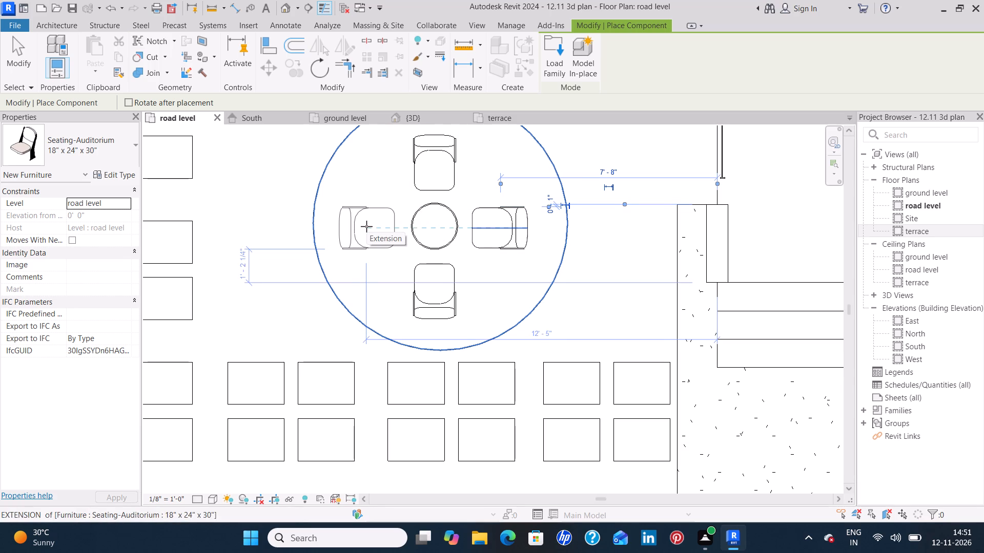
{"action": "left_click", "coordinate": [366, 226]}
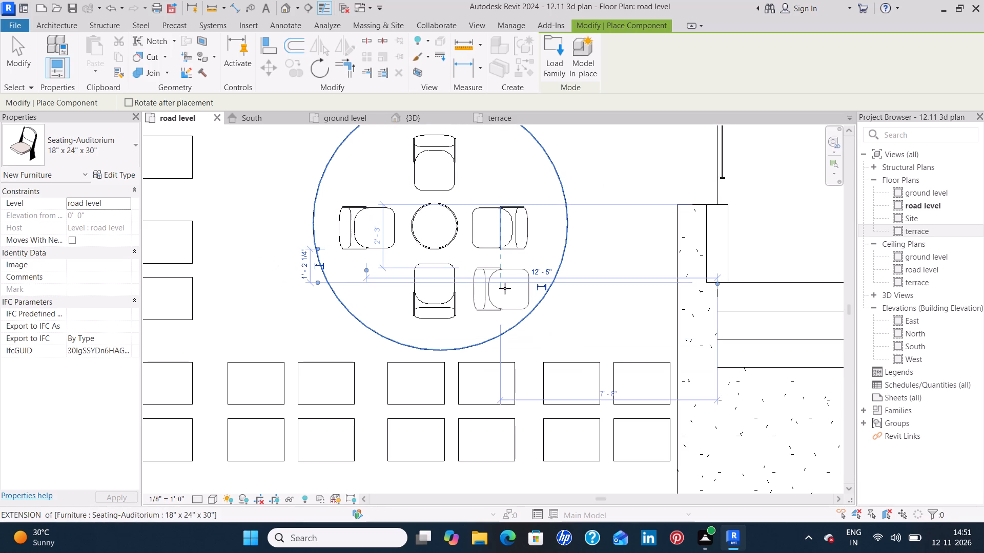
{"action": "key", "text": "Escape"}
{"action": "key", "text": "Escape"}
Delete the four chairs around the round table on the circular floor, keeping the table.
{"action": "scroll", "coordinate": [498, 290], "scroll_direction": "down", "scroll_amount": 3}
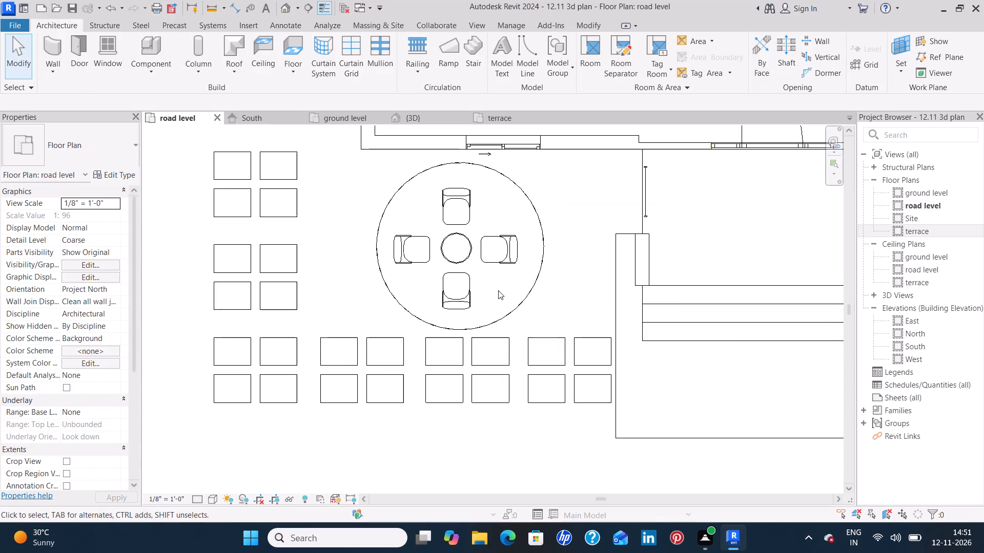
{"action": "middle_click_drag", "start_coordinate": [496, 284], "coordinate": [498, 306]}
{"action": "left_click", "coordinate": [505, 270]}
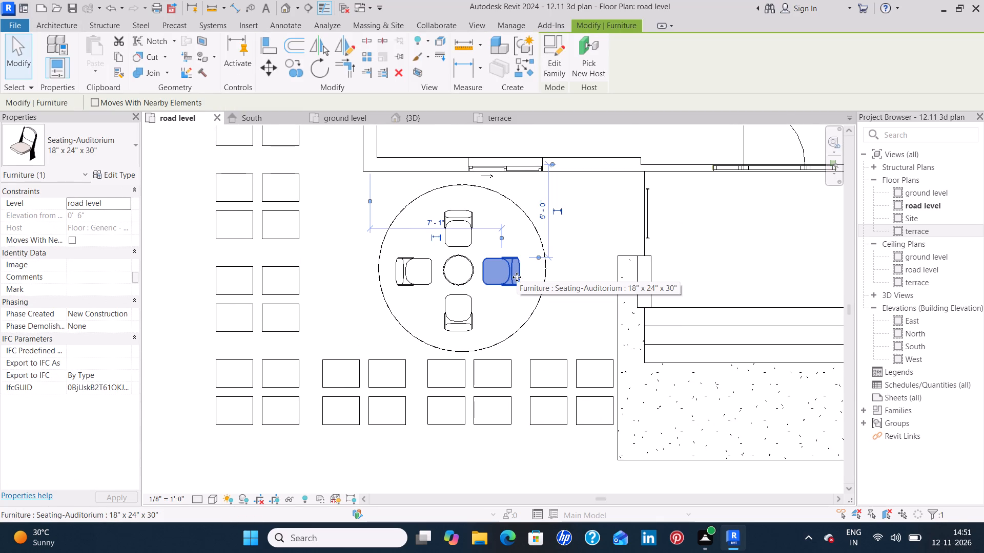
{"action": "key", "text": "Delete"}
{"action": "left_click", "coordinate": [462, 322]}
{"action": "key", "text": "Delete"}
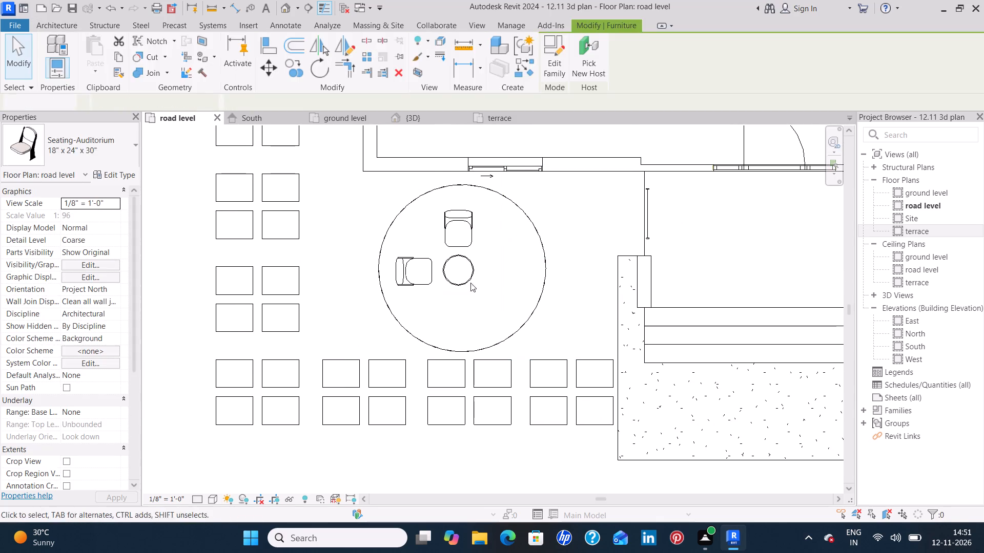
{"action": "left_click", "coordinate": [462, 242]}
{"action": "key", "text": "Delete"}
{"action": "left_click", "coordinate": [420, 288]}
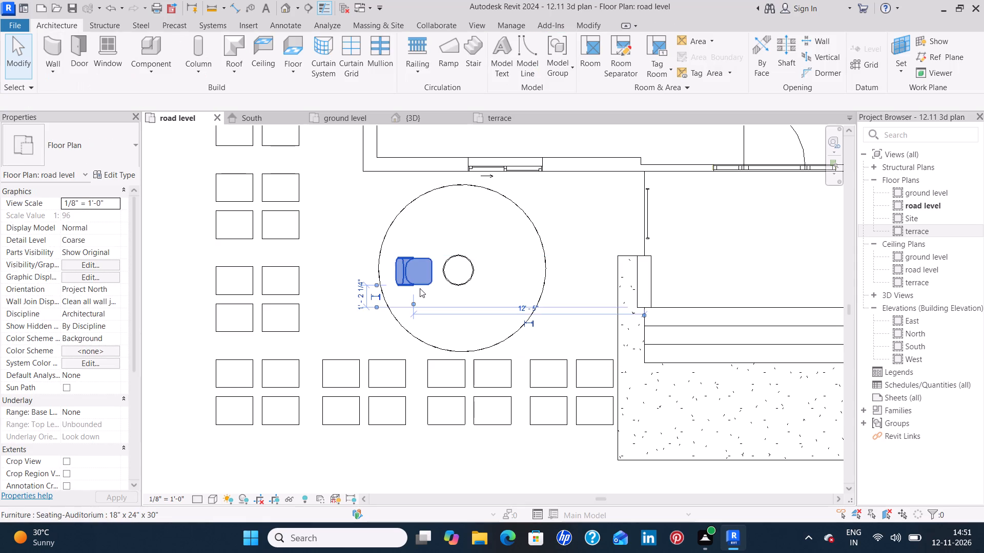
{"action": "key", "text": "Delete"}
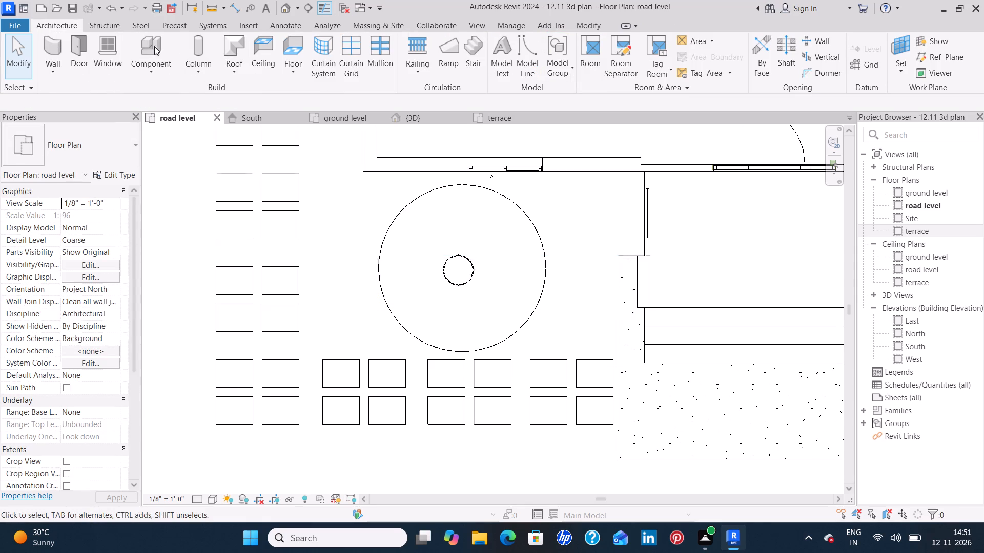
Place a Seating-Auditorium 18" x 24" x 30" chair northwest of the round table, rotated diagonally to face it.
{"action": "left_click", "coordinate": [150, 46]}
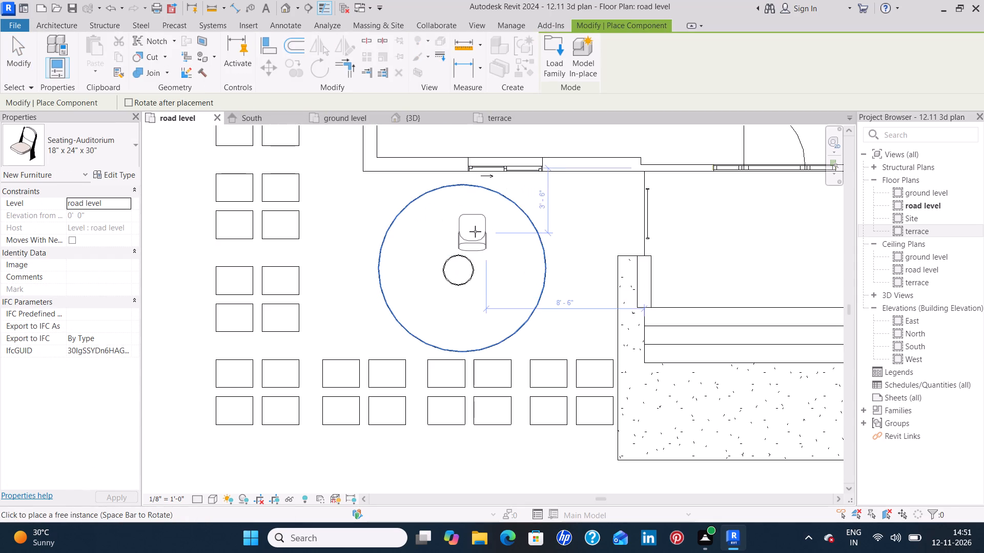
{"action": "key", "text": "space"}
{"action": "key", "text": "space"}
{"action": "key", "text": "space"}
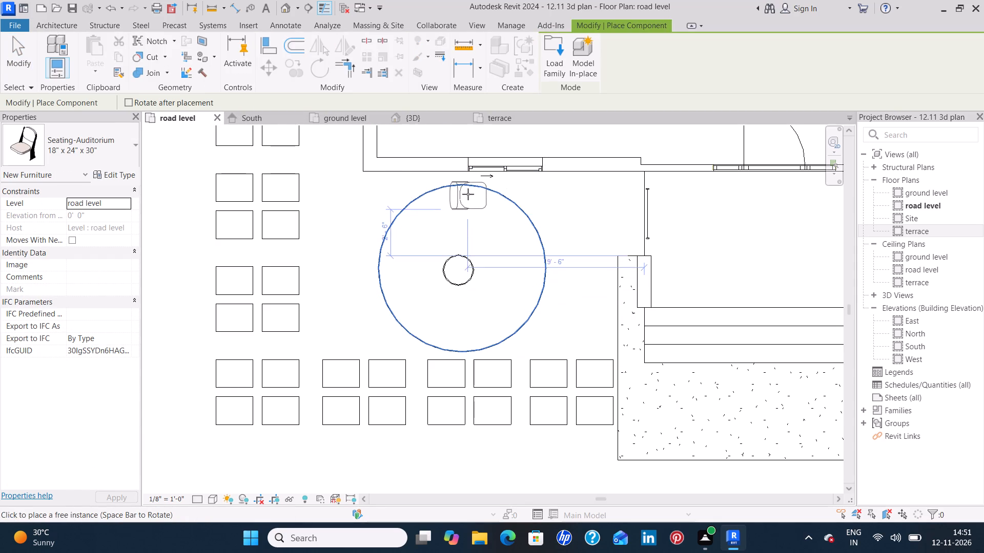
{"action": "key", "text": "space"}
{"action": "key", "text": "space"}
{"action": "key", "text": "space"}
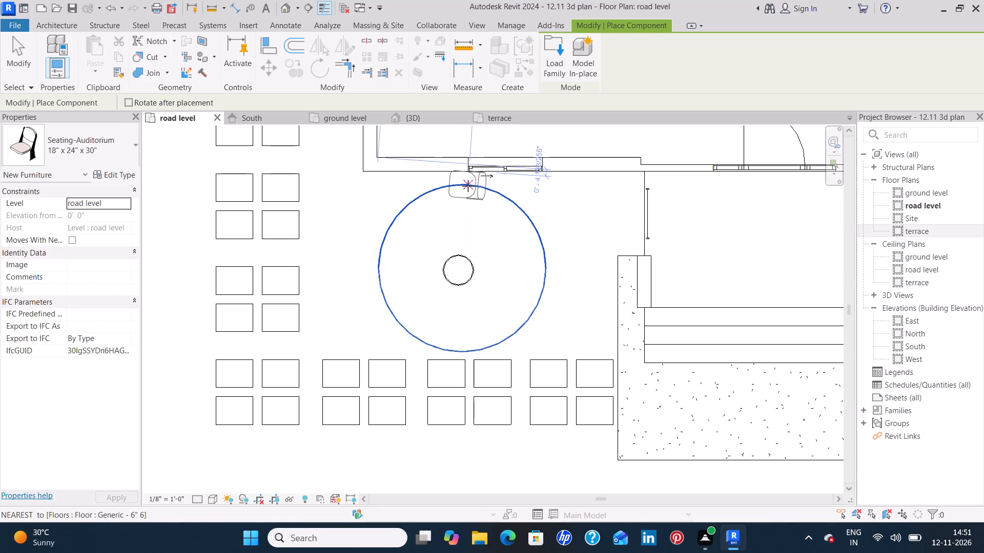
{"action": "key", "text": "space"}
{"action": "key", "text": "space"}
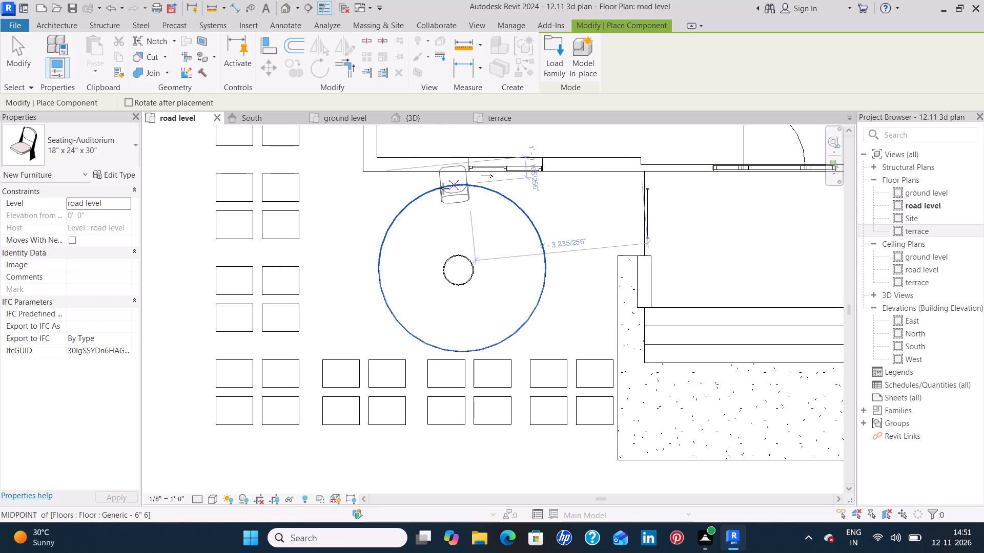
{"action": "key", "text": "space"}
{"action": "key", "text": "space"}
{"action": "key", "text": "space"}
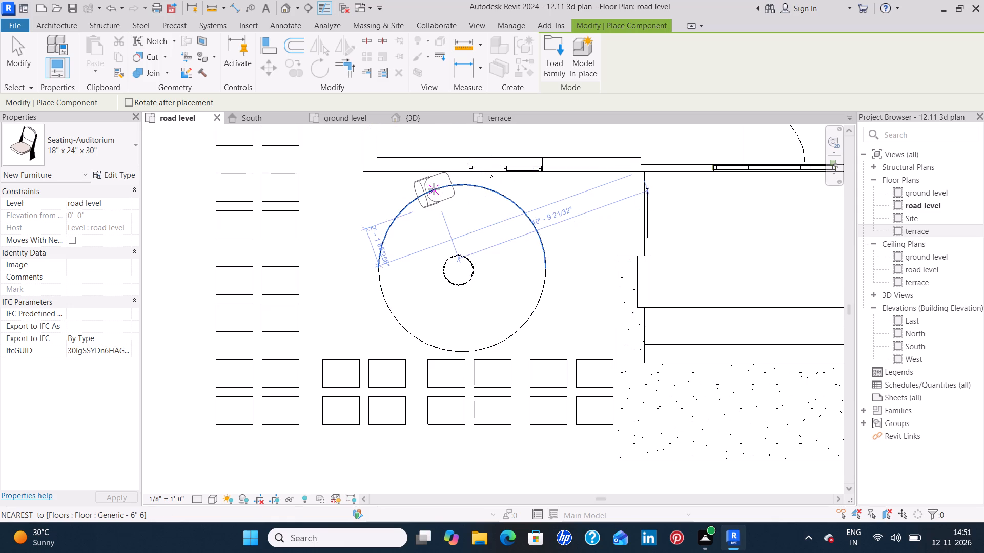
{"action": "key", "text": "space"}
{"action": "key", "text": "space"}
{"action": "key", "text": "space"}
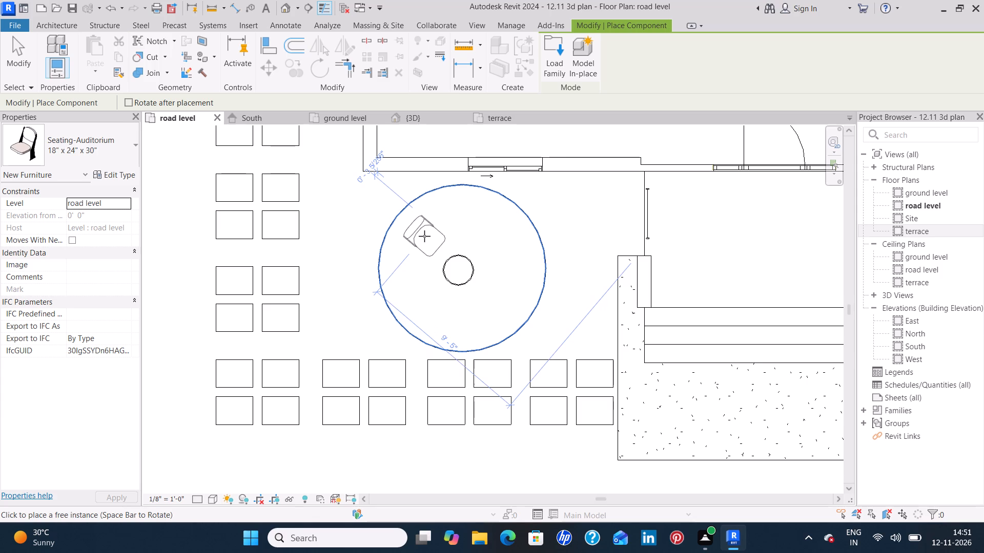
{"action": "left_click", "coordinate": [426, 238]}
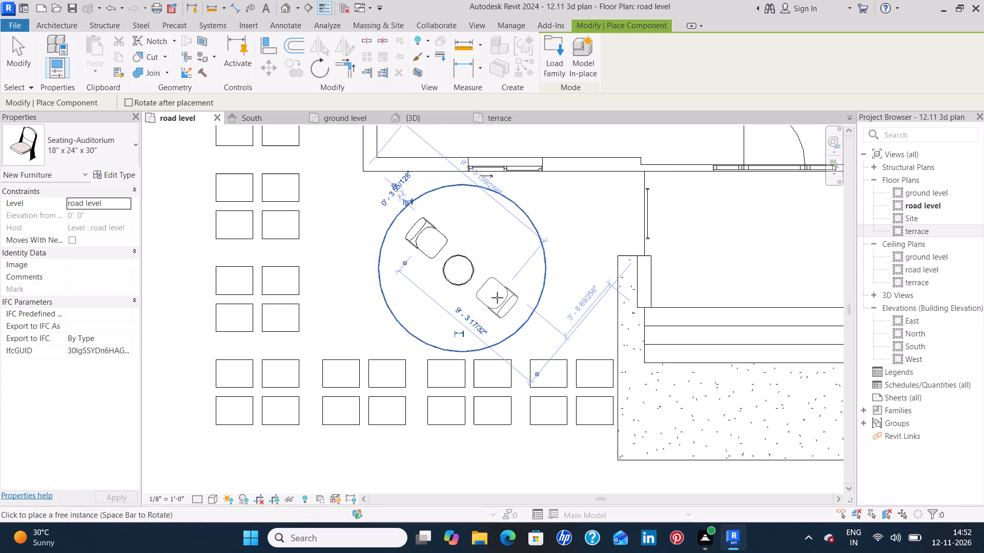
Place three more Seating-Auditorium chairs diagonally southeast, northeast and southwest of the round table, all facing it.
{"action": "left_click", "coordinate": [497, 297]}
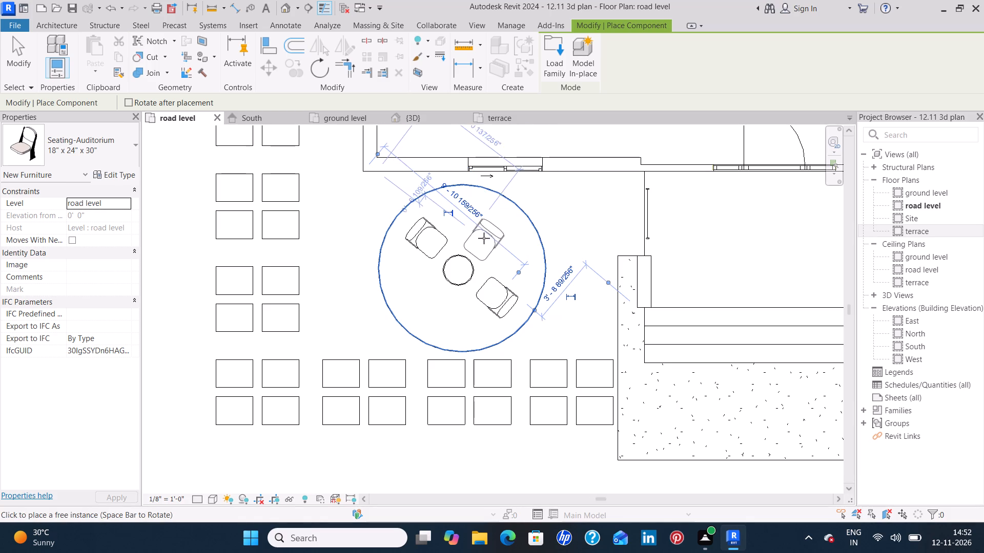
{"action": "left_click", "coordinate": [487, 236]}
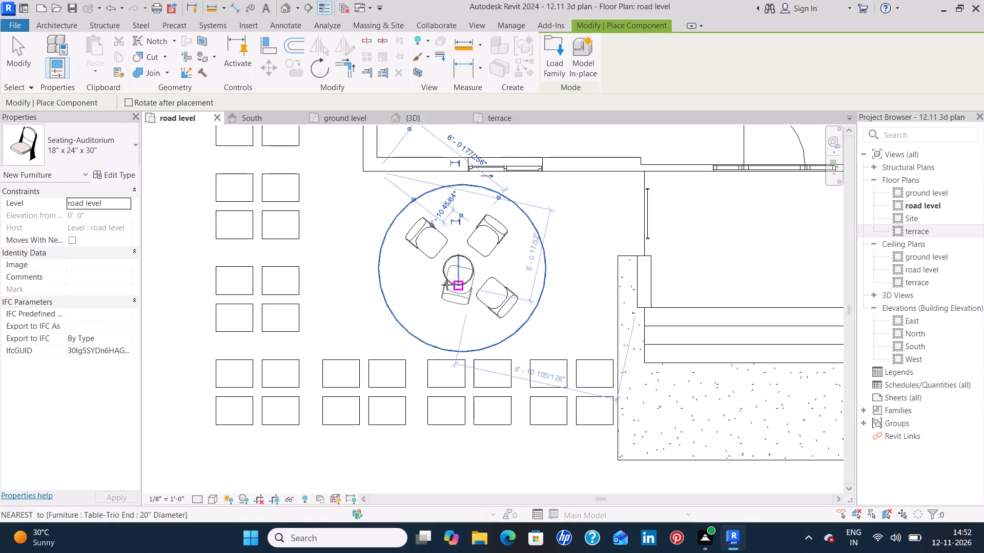
{"action": "left_click", "coordinate": [433, 310]}
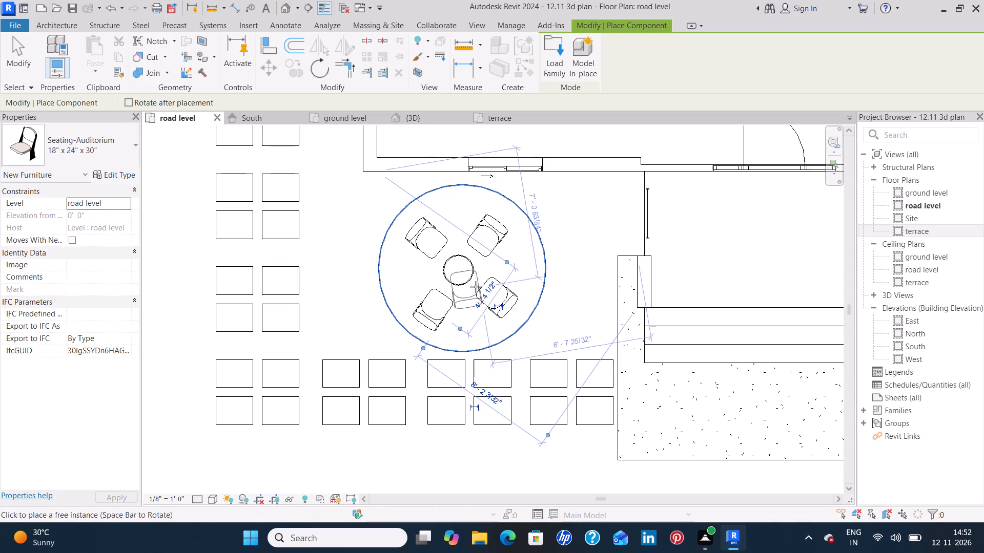
{"action": "key", "text": "Escape"}
{"action": "key", "text": "Escape"}
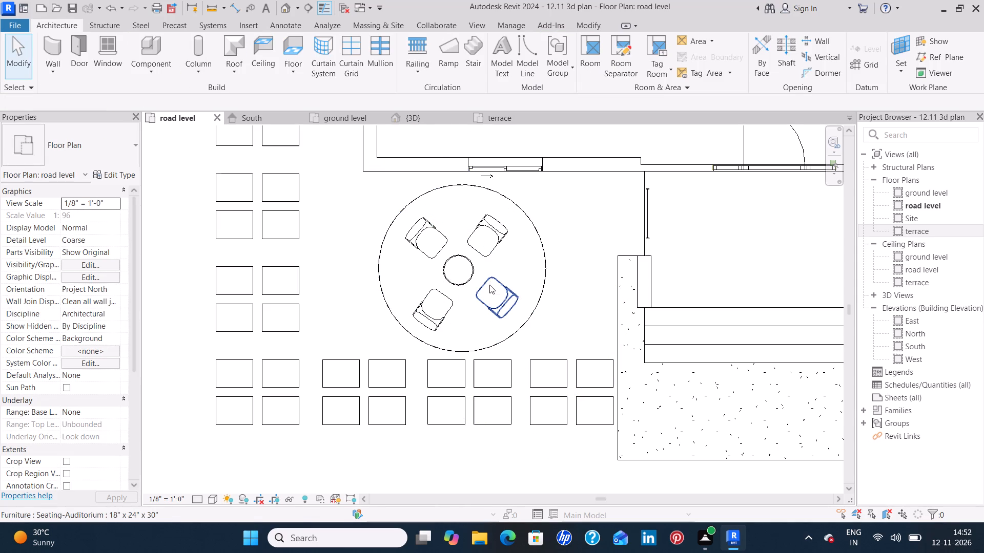
Nudge the round table on the circular floor about 2" east and 1" south to centre it between the chairs.
{"action": "left_click", "coordinate": [489, 285]}
{"action": "scroll", "coordinate": [481, 270], "scroll_direction": "up", "scroll_amount": 4}
{"action": "left_click", "coordinate": [466, 283]}
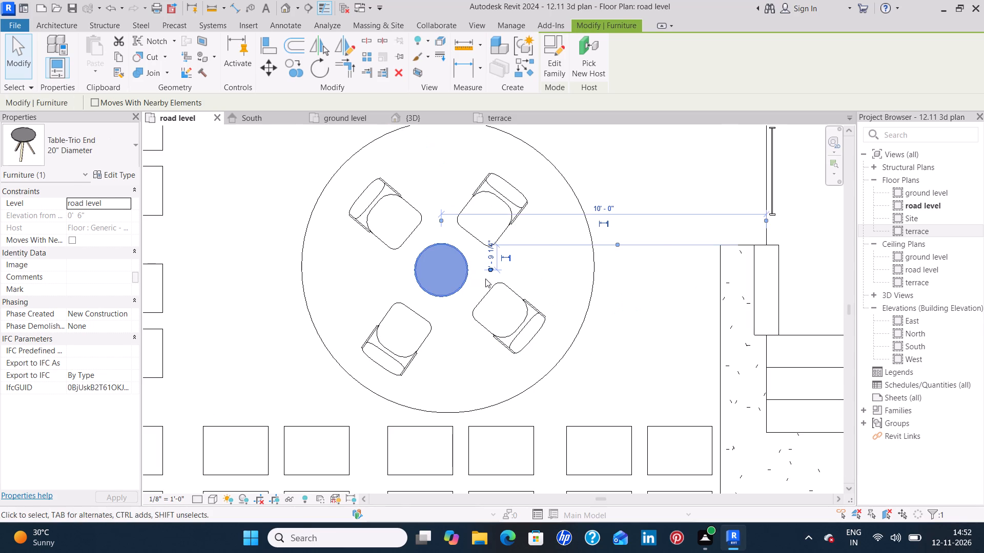
{"action": "key", "text": "Right"}
{"action": "key", "text": "Right"}
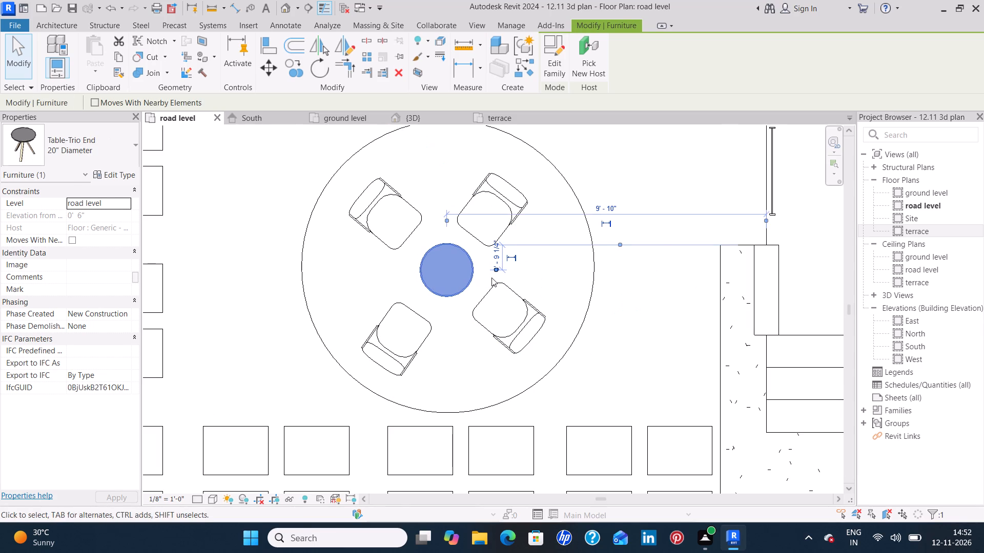
{"action": "key", "text": "Down"}
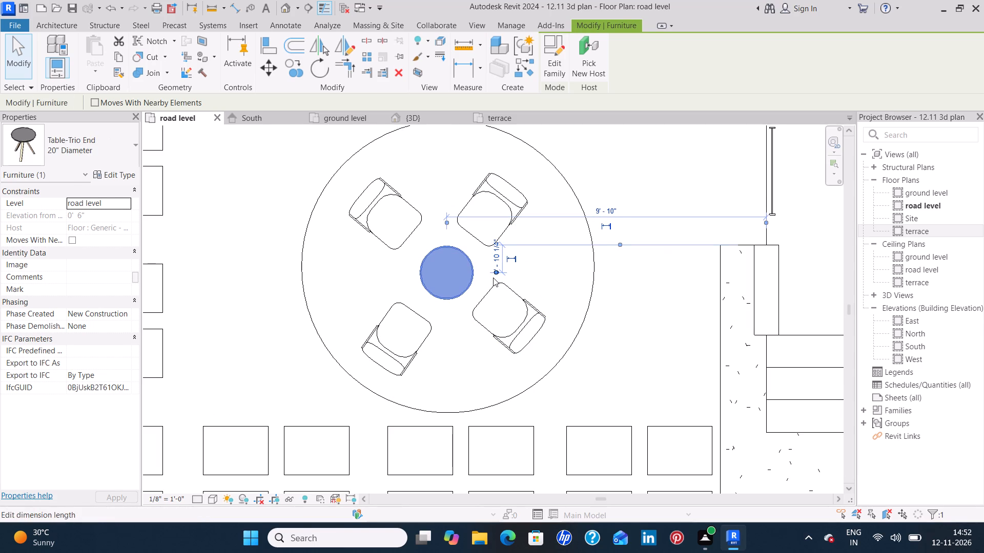
{"action": "left_click", "coordinate": [397, 294]}
Nudge the southwest chair about 2" north and 1" east, closer to the round table.
{"action": "left_click", "coordinate": [406, 315]}
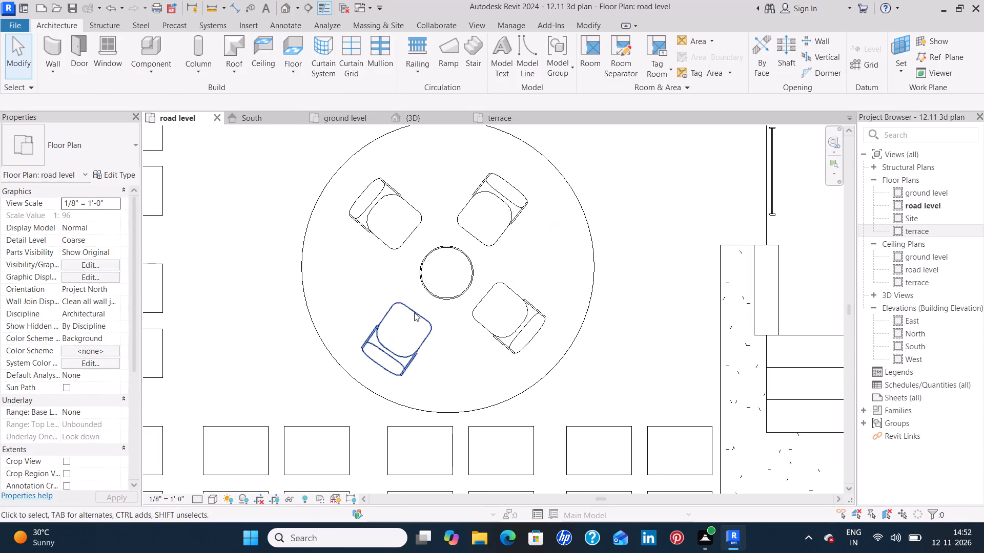
{"action": "left_click", "coordinate": [415, 312]}
{"action": "key", "text": "Up"}
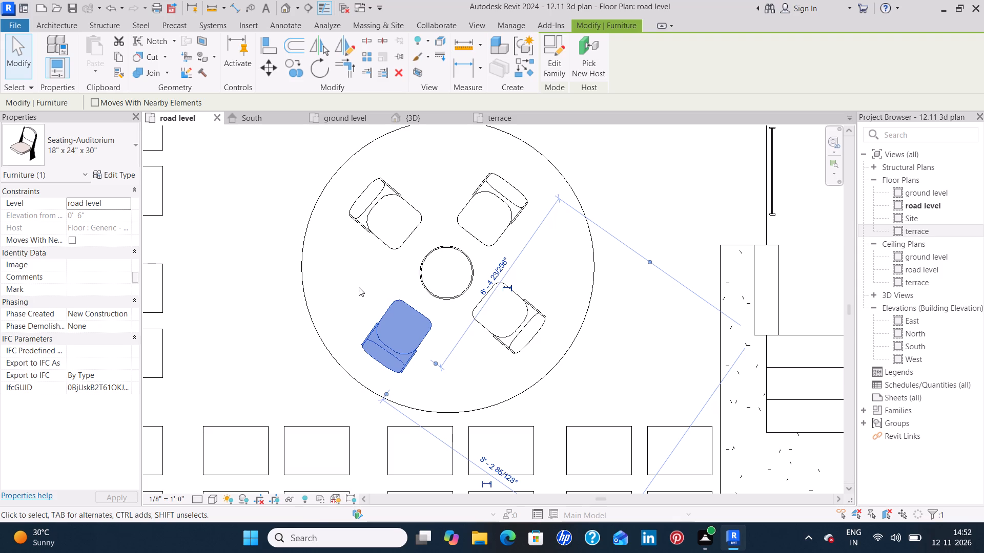
{"action": "key", "text": "Up"}
{"action": "key", "text": "Down"}
{"action": "key", "text": "Up"}
{"action": "key", "text": "Right"}
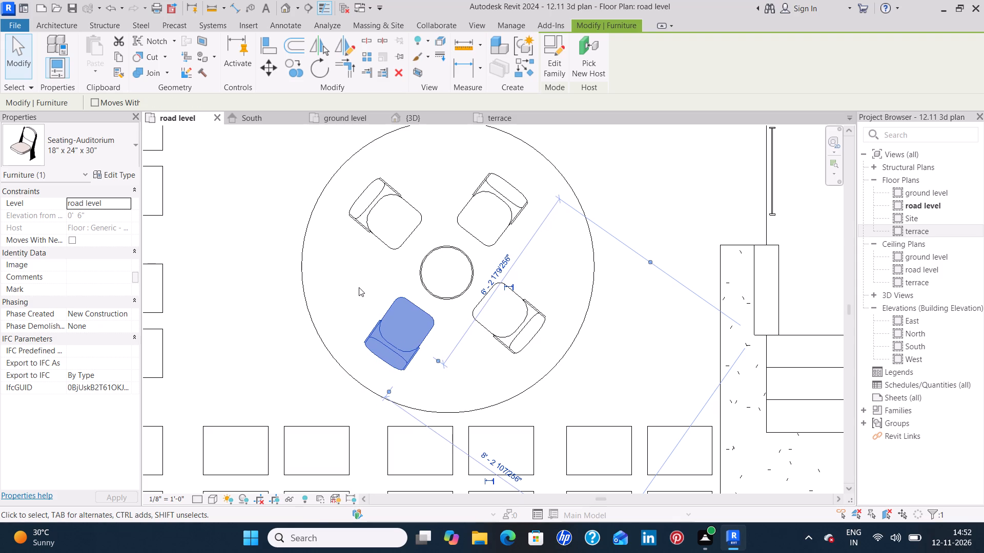
{"action": "left_click", "coordinate": [364, 287]}
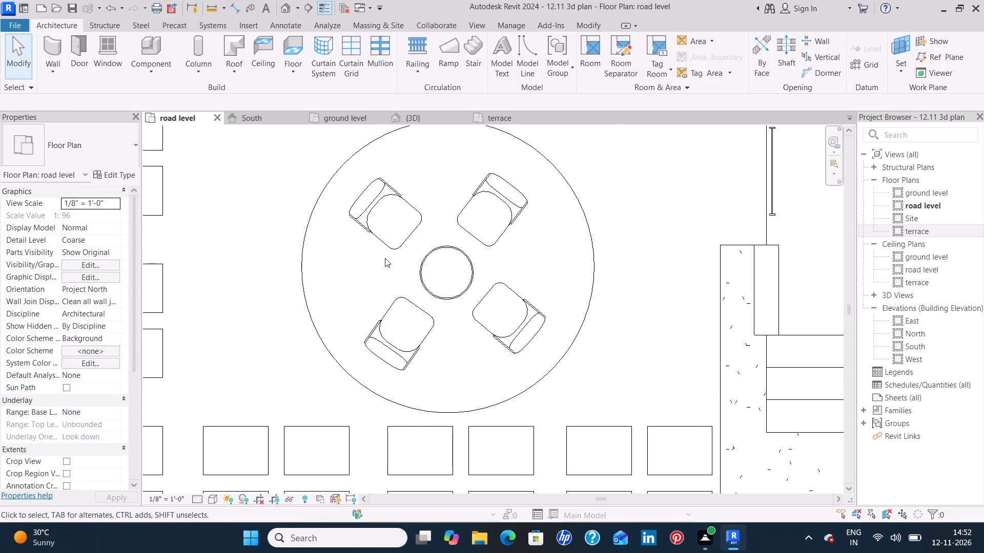
Nudge the northwest chair about 3" south and 1" east, closer to the round table.
{"action": "left_click", "coordinate": [392, 251]}
{"action": "key", "text": "Down"}
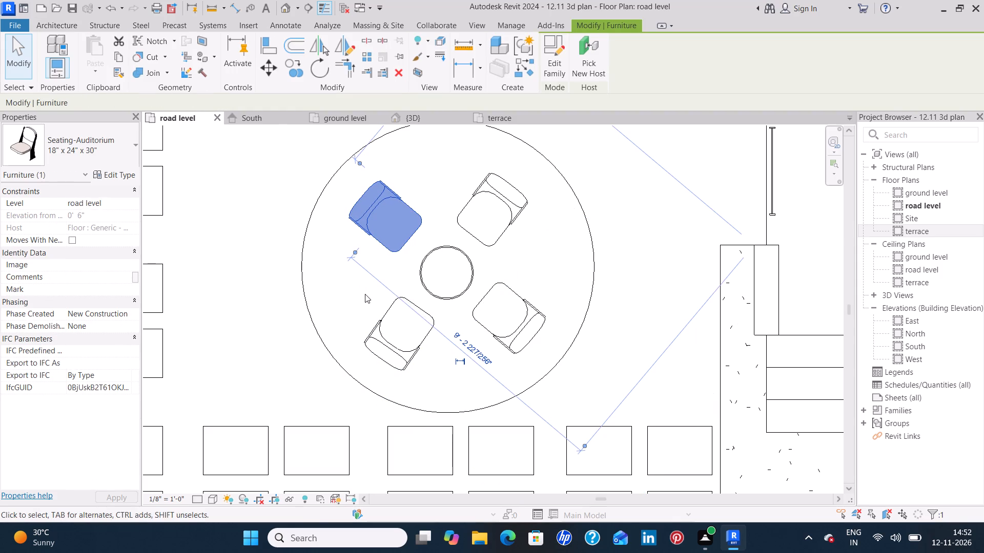
{"action": "key", "text": "Down"}
{"action": "key", "text": "Down"}
{"action": "key", "text": "Up"}
{"action": "key", "text": "Down"}
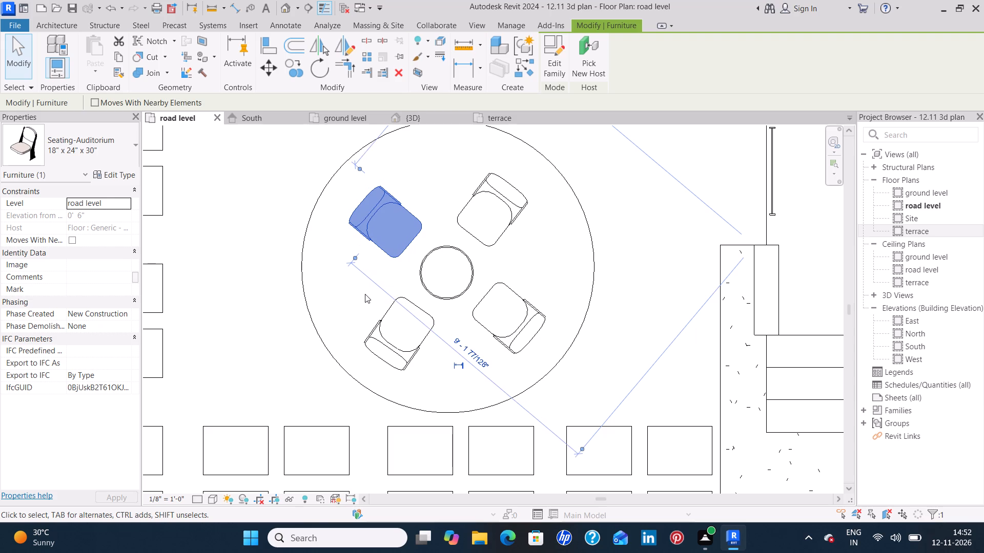
{"action": "key", "text": "Right"}
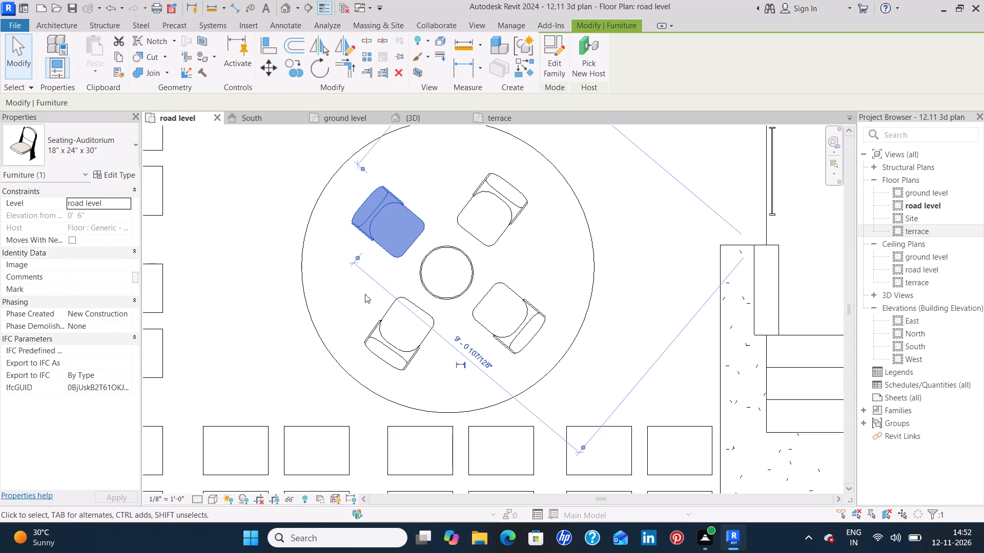
{"action": "left_click", "coordinate": [484, 237]}
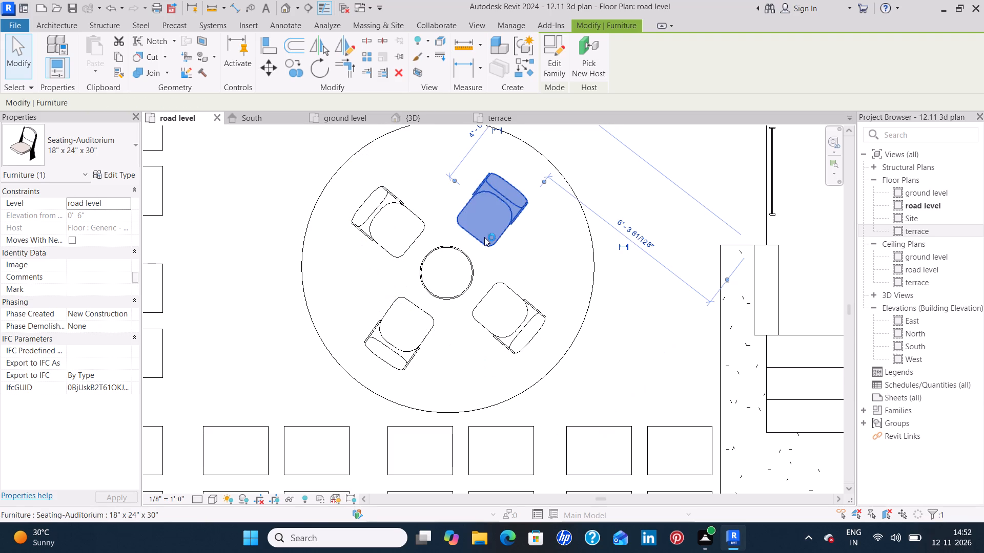
{"action": "left_click", "coordinate": [500, 297]}
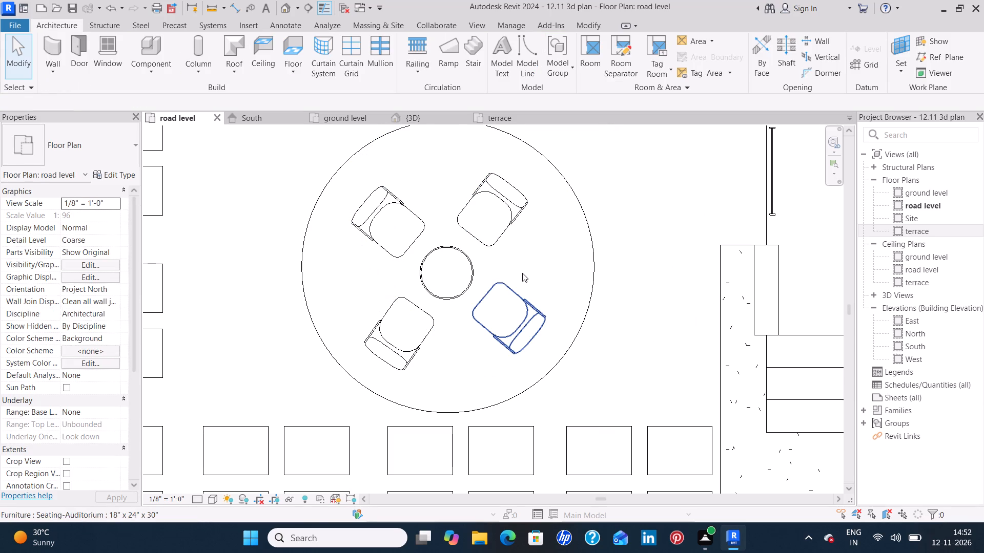
Examine the table and four chairs on the circular floor, and the whole compound, in the 3D view.
{"action": "scroll", "coordinate": [518, 273], "scroll_direction": "down", "scroll_amount": 14}
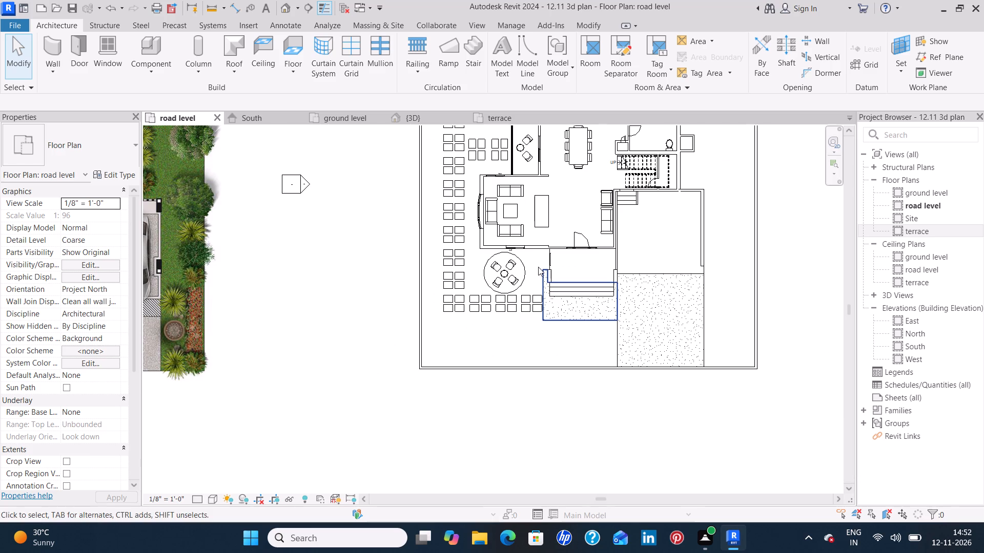
{"action": "left_click", "coordinate": [435, 112]}
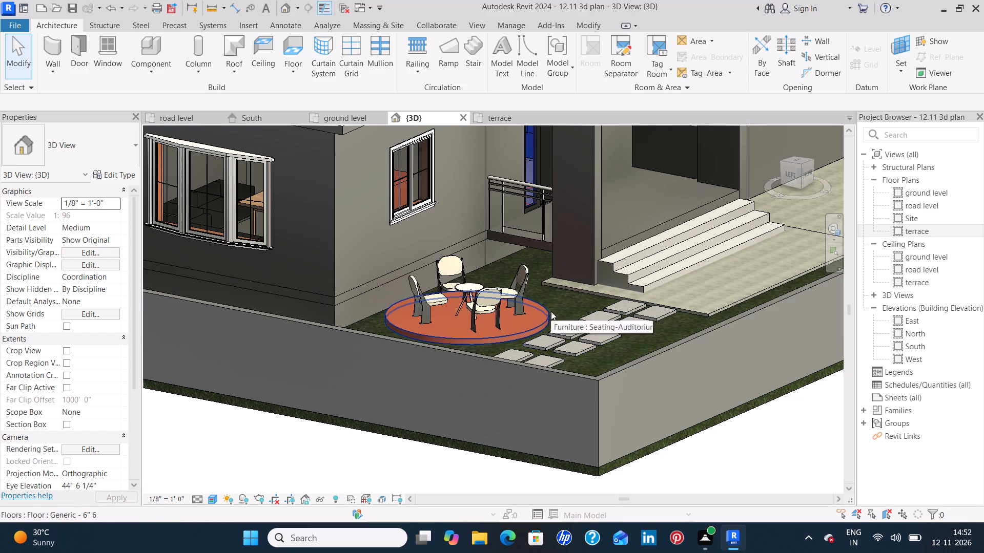
{"action": "middle_click_drag", "start_coordinate": [551, 311], "coordinate": [521, 342]}
{"action": "middle_click_drag", "start_coordinate": [400, 281], "coordinate": [423, 349], "text": "shift"}
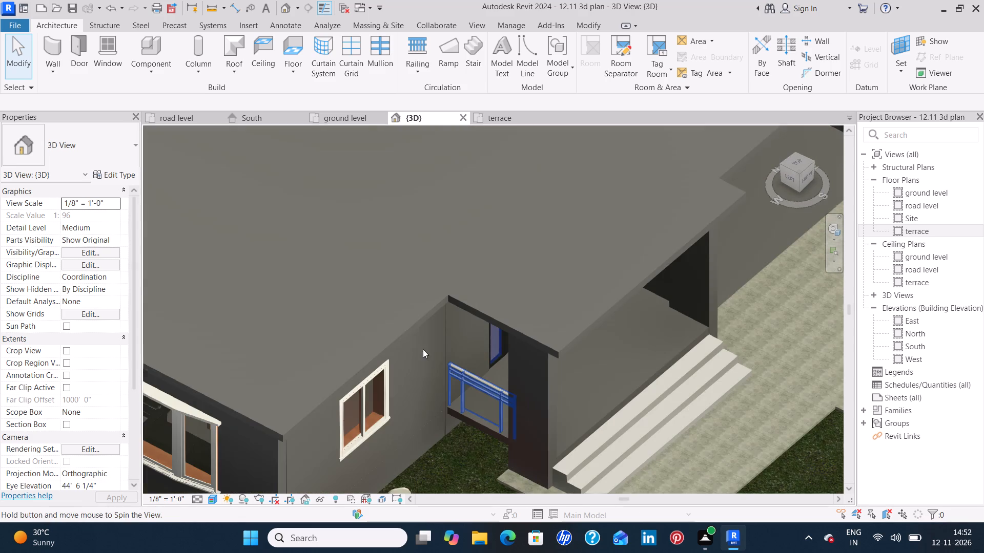
{"action": "middle_click_drag", "start_coordinate": [404, 389], "coordinate": [446, 203]}
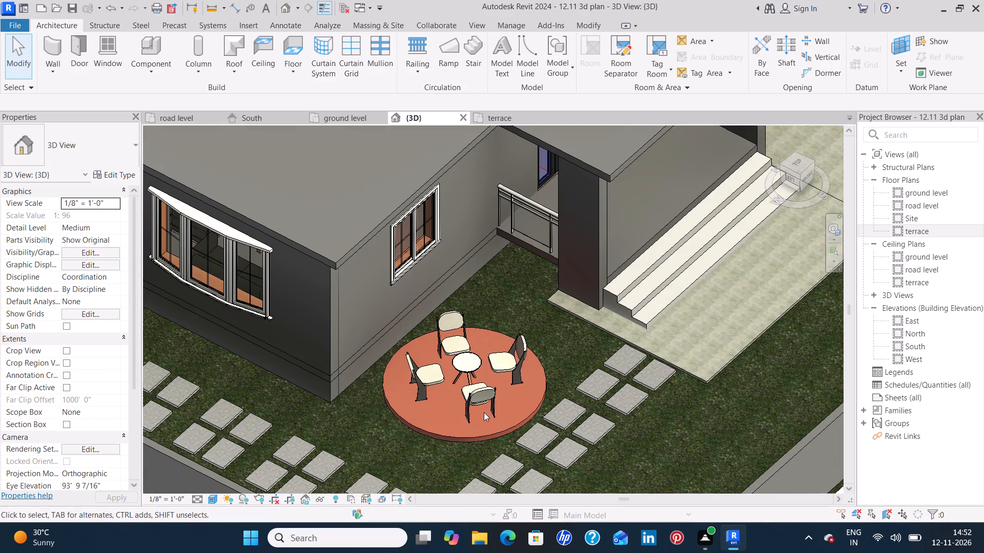
{"action": "left_click", "coordinate": [484, 395]}
{"action": "scroll", "coordinate": [495, 420], "scroll_direction": "up", "scroll_amount": 8}
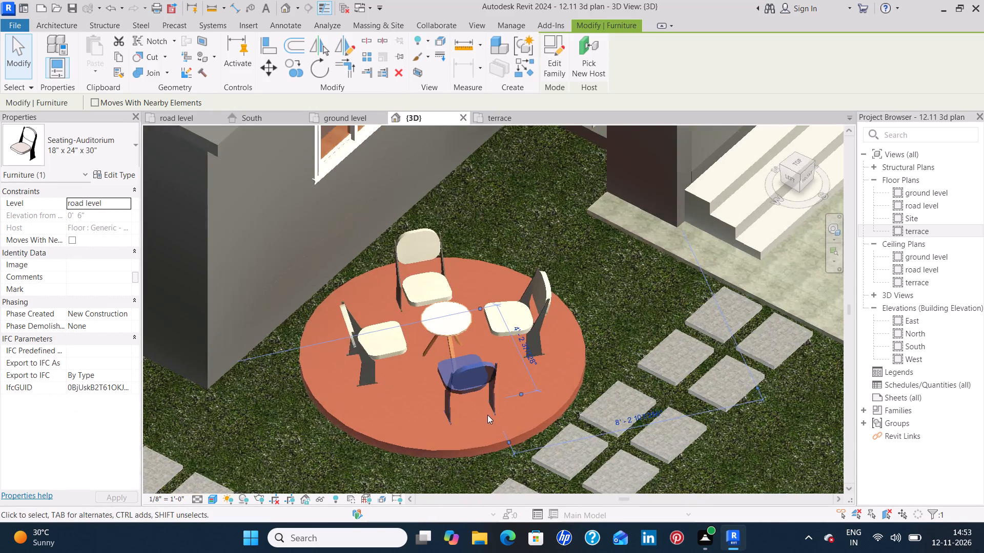
{"action": "scroll", "coordinate": [487, 415], "scroll_direction": "up", "scroll_amount": 5}
{"action": "scroll", "coordinate": [487, 412], "scroll_direction": "down", "scroll_amount": 4}
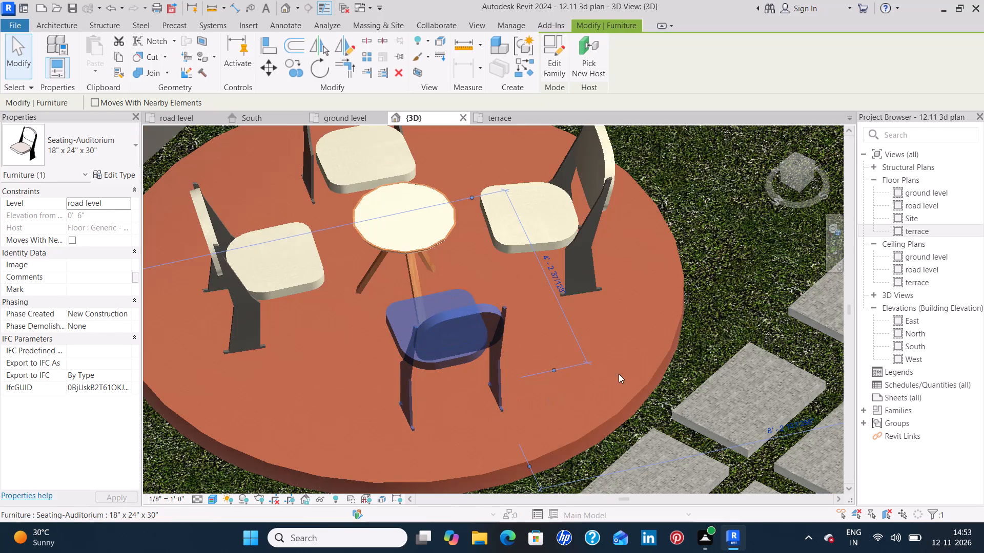
{"action": "scroll", "coordinate": [659, 339], "scroll_direction": "down", "scroll_amount": 5}
{"action": "left_click", "coordinate": [704, 303]}
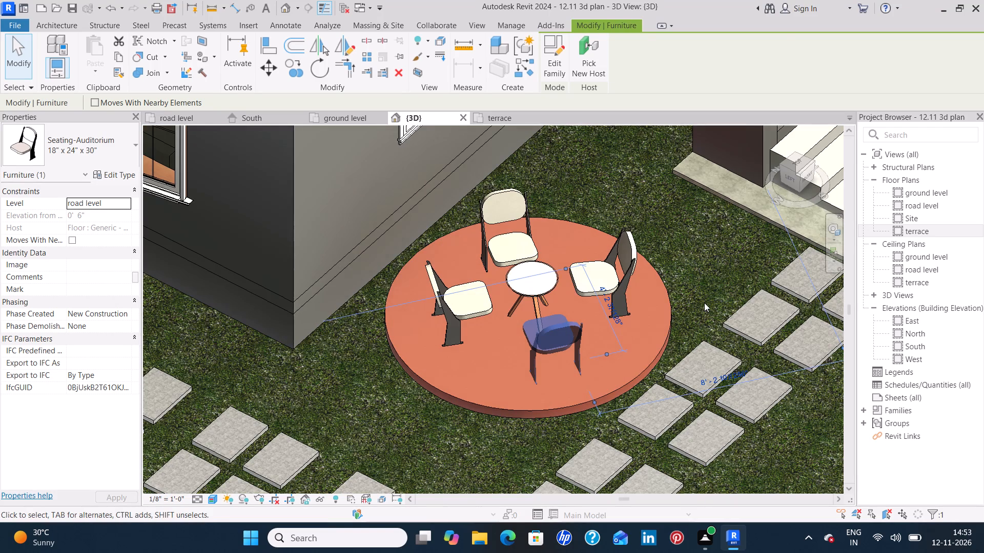
{"action": "scroll", "coordinate": [689, 313], "scroll_direction": "down", "scroll_amount": 5}
{"action": "middle_click_drag", "start_coordinate": [689, 314], "coordinate": [672, 361], "text": "shift"}
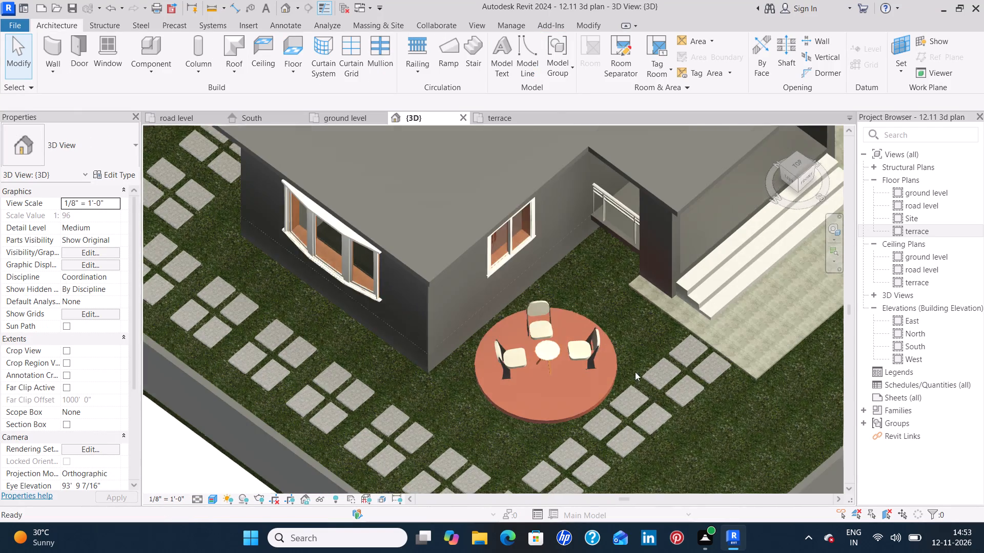
{"action": "left_click", "coordinate": [530, 395]}
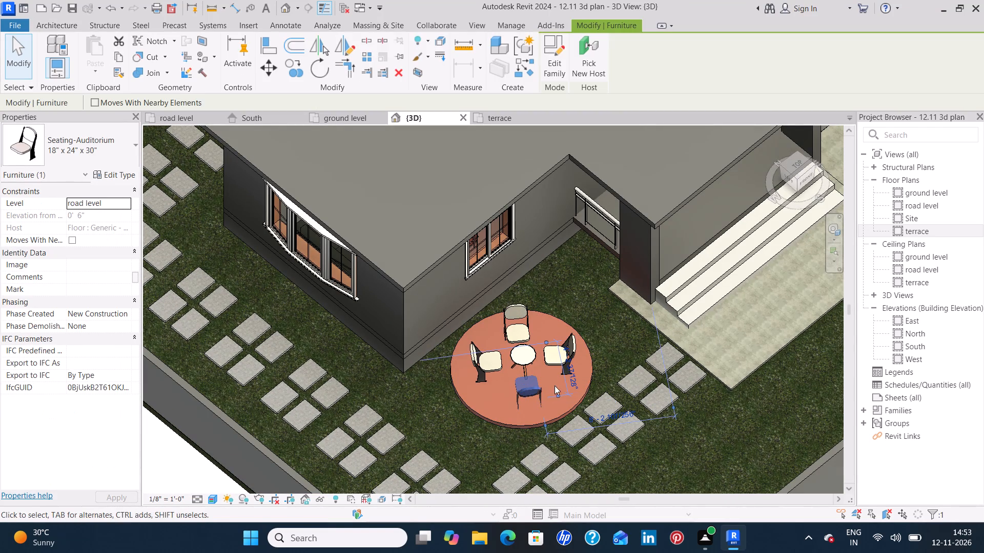
{"action": "left_click", "coordinate": [557, 384]}
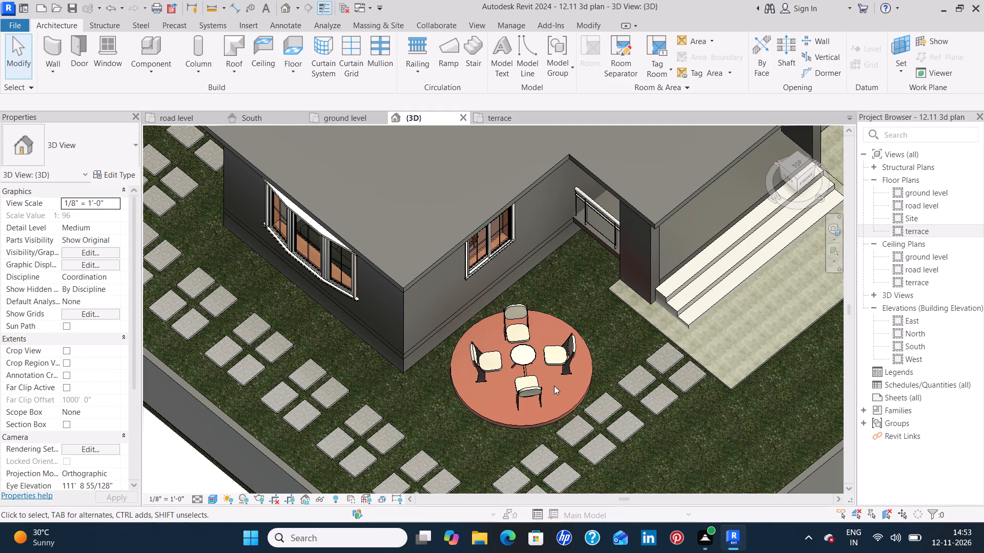
{"action": "scroll", "coordinate": [588, 354], "scroll_direction": "down", "scroll_amount": 9}
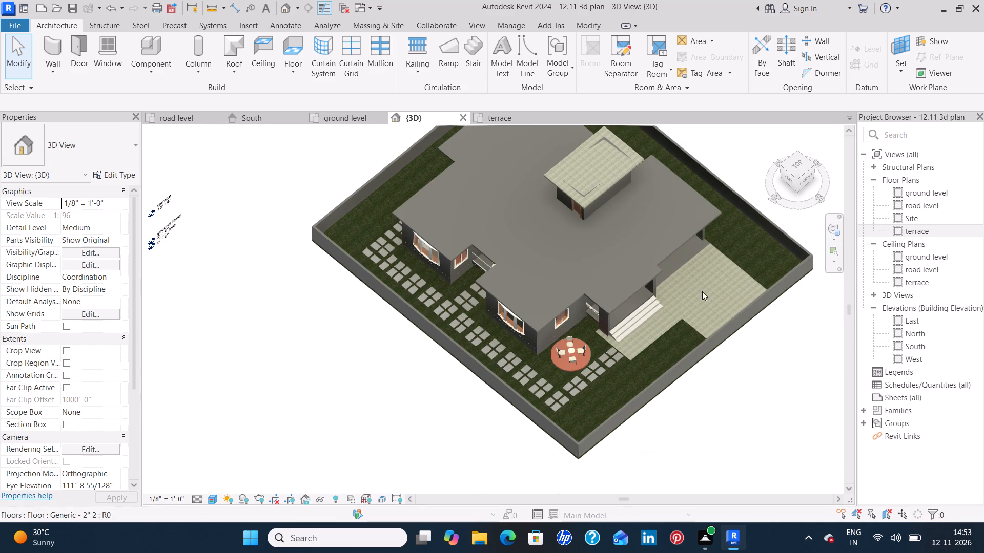
{"action": "middle_click_drag", "start_coordinate": [703, 290], "coordinate": [667, 375]}
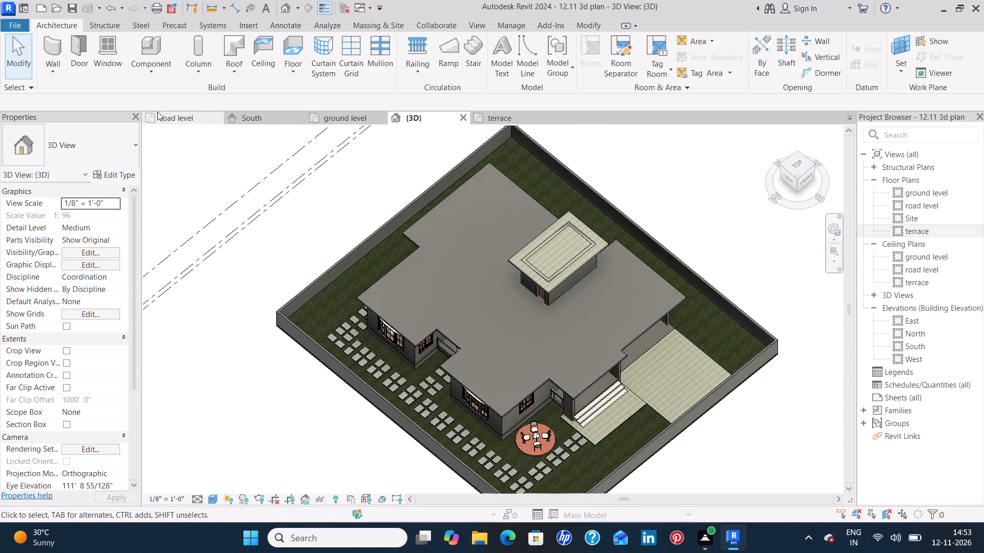
In the road level plan, load the RPC Plant - Tropical family from the US library's Planting folder for component placement.
{"action": "left_click", "coordinate": [165, 113]}
{"action": "scroll", "coordinate": [505, 222], "scroll_direction": "down", "scroll_amount": 4}
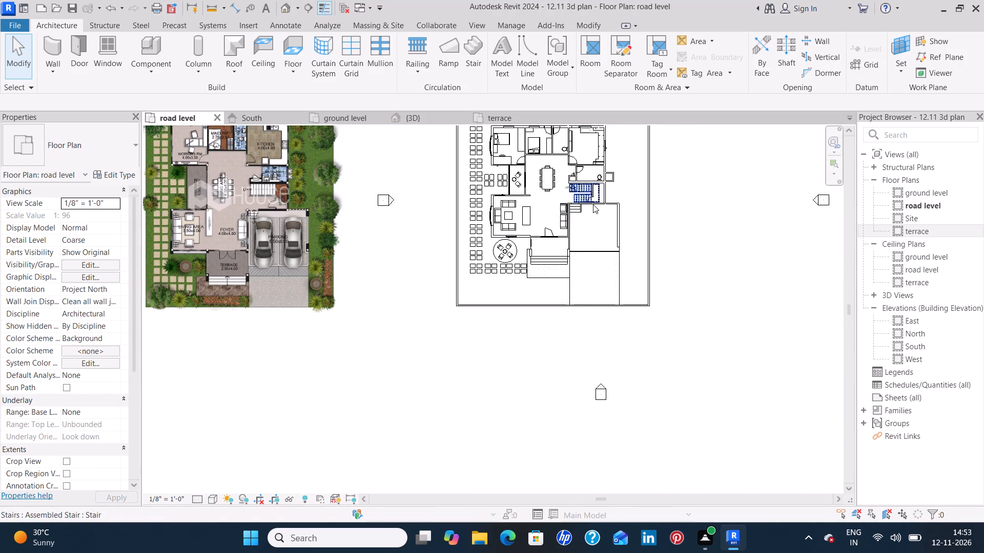
{"action": "middle_click_drag", "start_coordinate": [596, 205], "coordinate": [559, 340]}
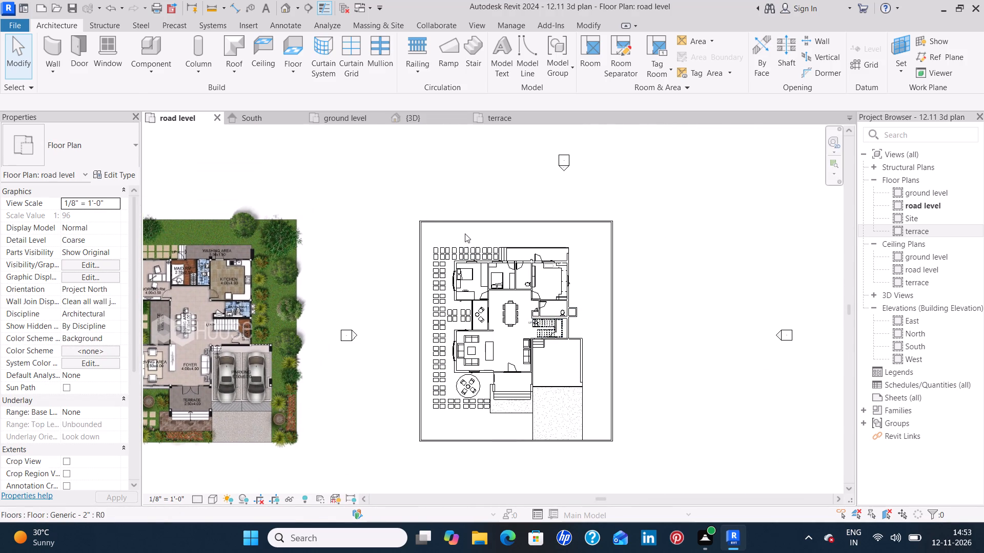
{"action": "scroll", "coordinate": [433, 228], "scroll_direction": "up", "scroll_amount": 3}
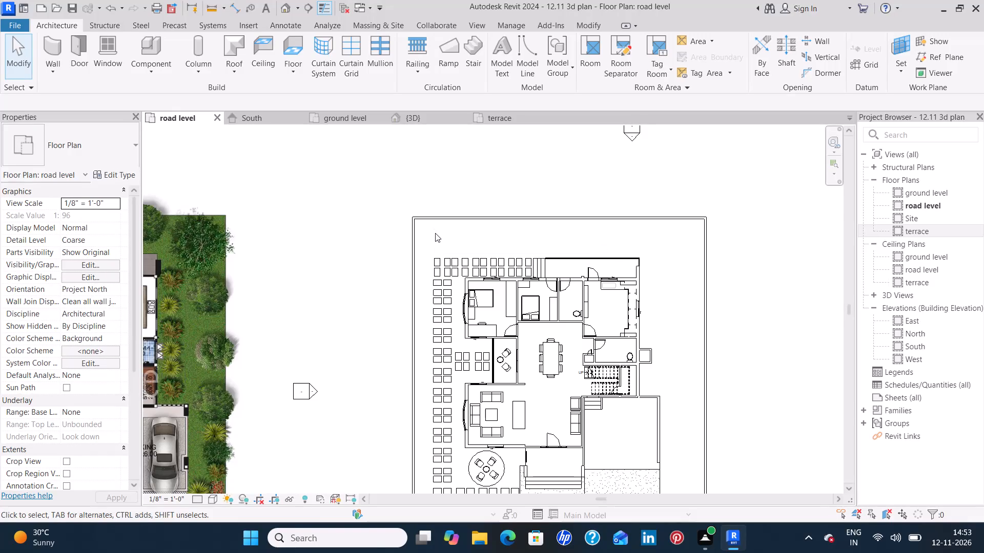
{"action": "scroll", "coordinate": [435, 233], "scroll_direction": "up", "scroll_amount": 3}
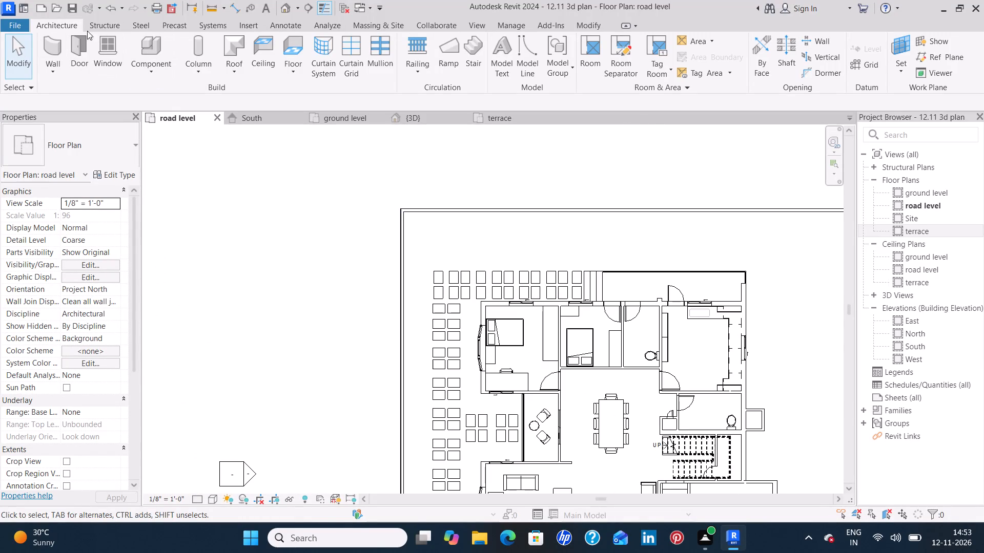
{"action": "left_click", "coordinate": [158, 44]}
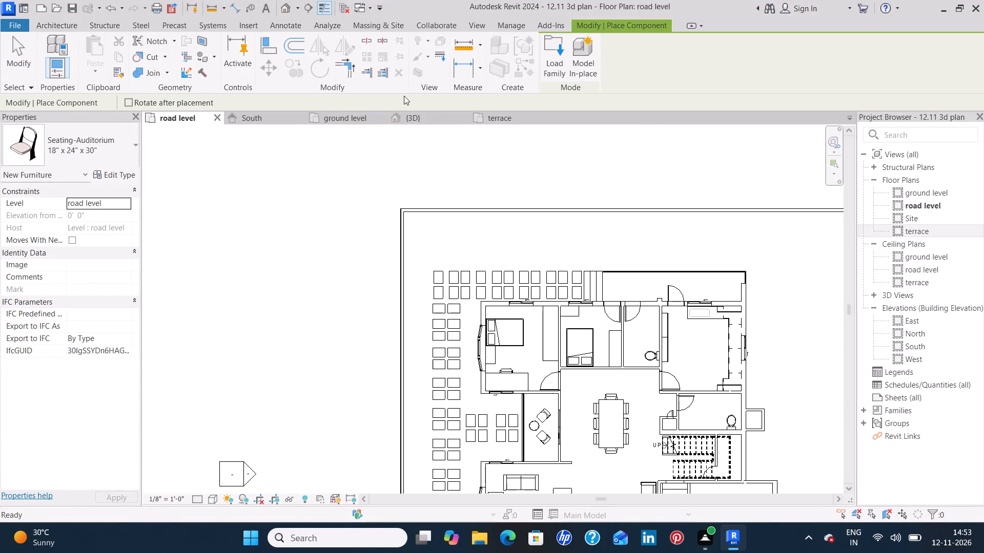
{"action": "left_click_drag", "start_coordinate": [546, 63], "coordinate": [550, 64]}
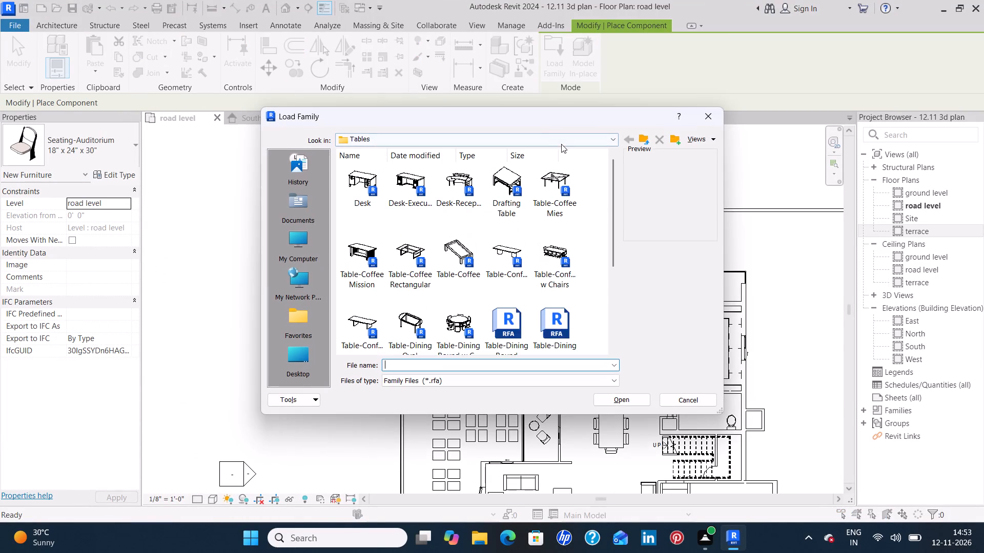
{"action": "left_click", "coordinate": [646, 139]}
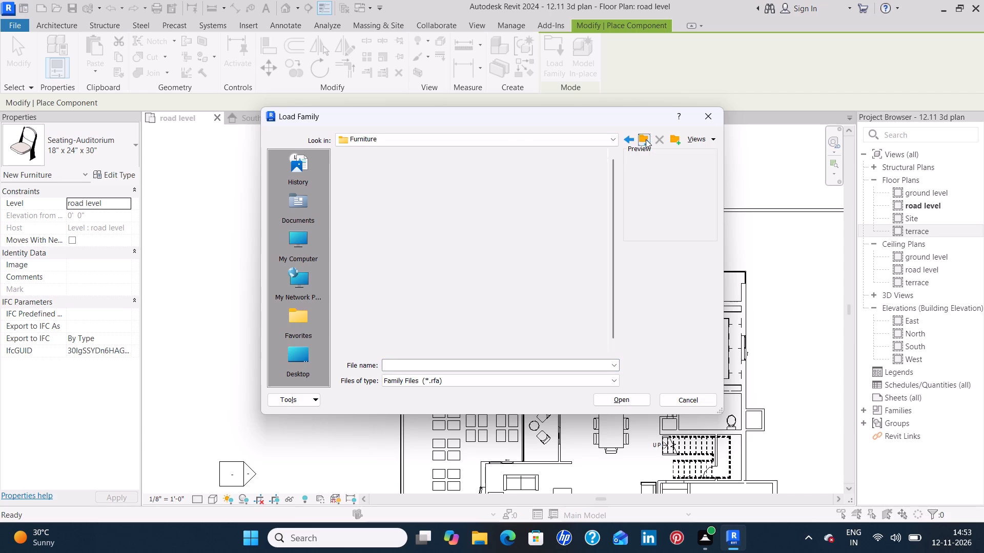
{"action": "left_click", "coordinate": [646, 139]}
{"action": "scroll", "coordinate": [499, 261], "scroll_direction": "down", "scroll_amount": 4}
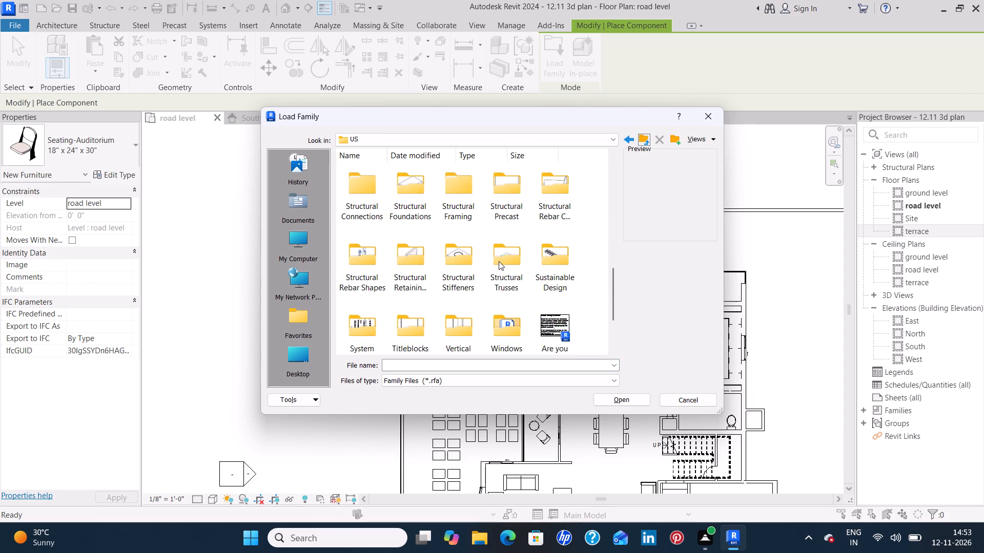
{"action": "scroll", "coordinate": [499, 261], "scroll_direction": "up", "scroll_amount": 2}
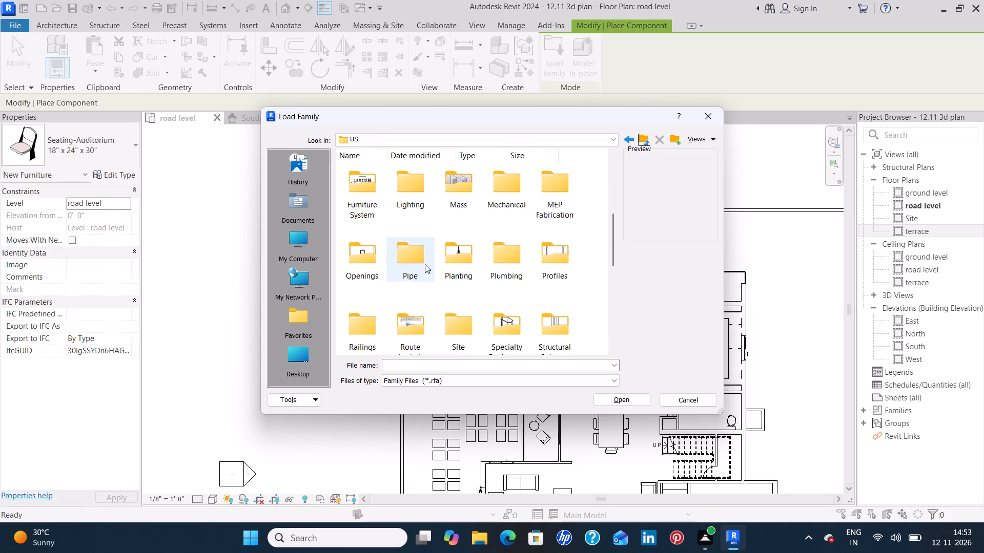
{"action": "double_click", "coordinate": [453, 254]}
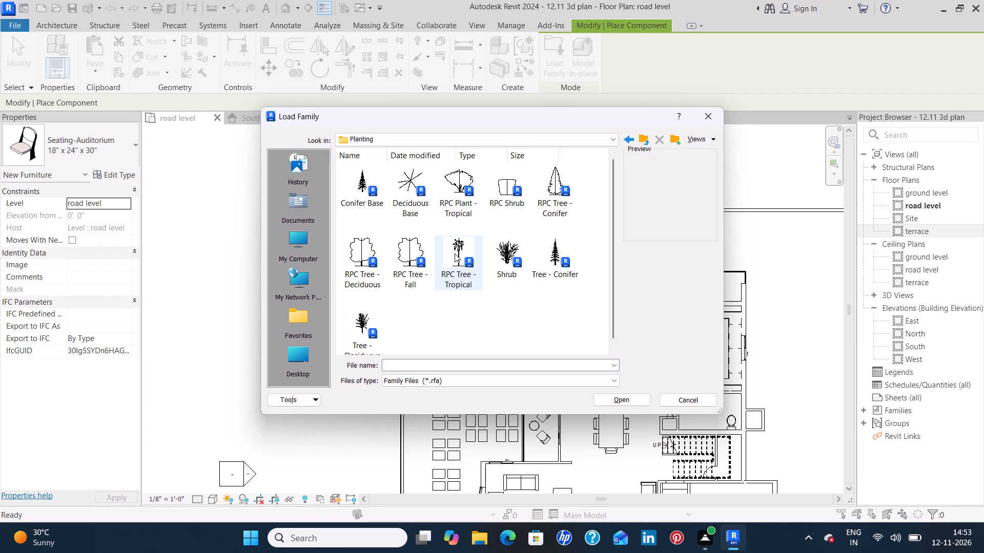
{"action": "left_click", "coordinate": [451, 196]}
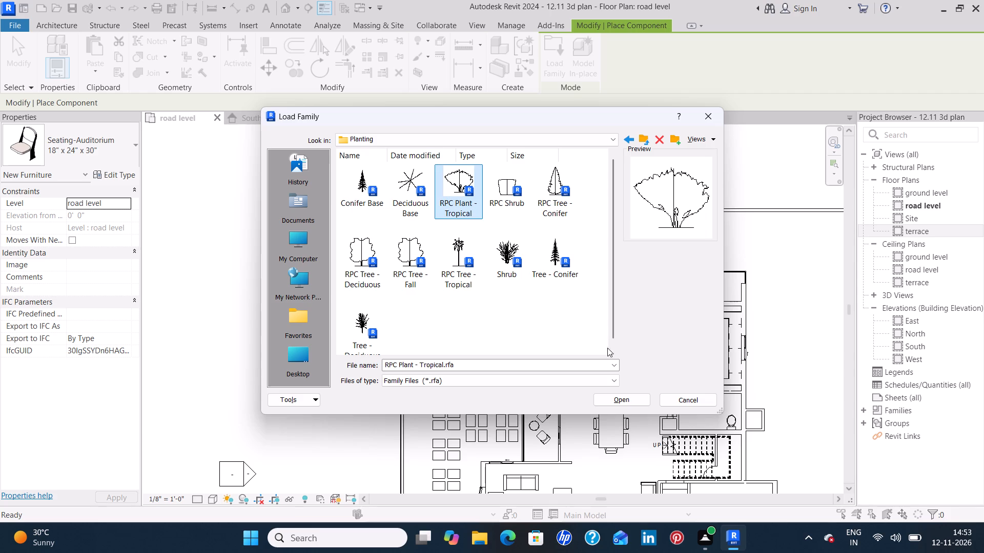
{"action": "left_click", "coordinate": [616, 397]}
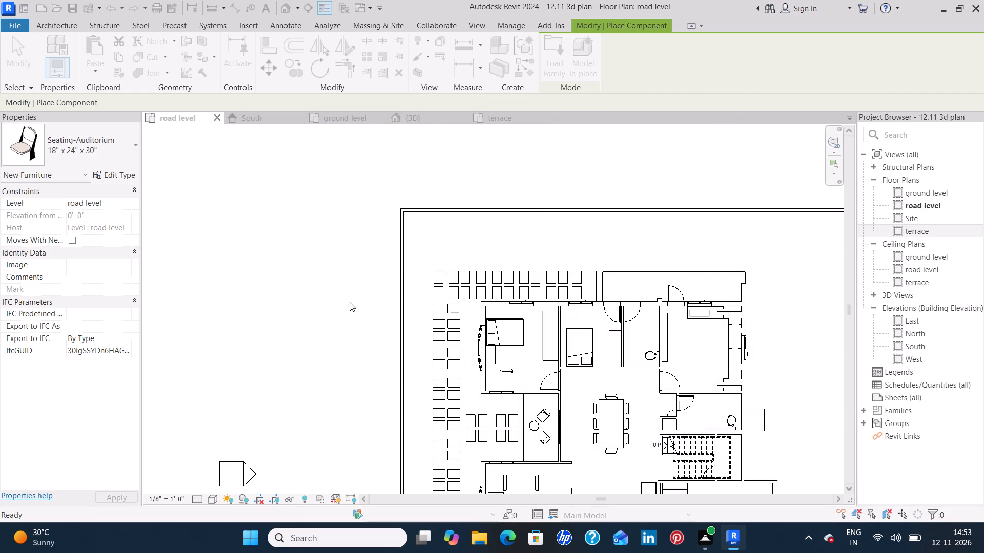
Place five Crane Lily - 3' plants in two rows between the circular floor and the entrance porch, rotating the last one.
{"action": "left_click", "coordinate": [115, 153]}
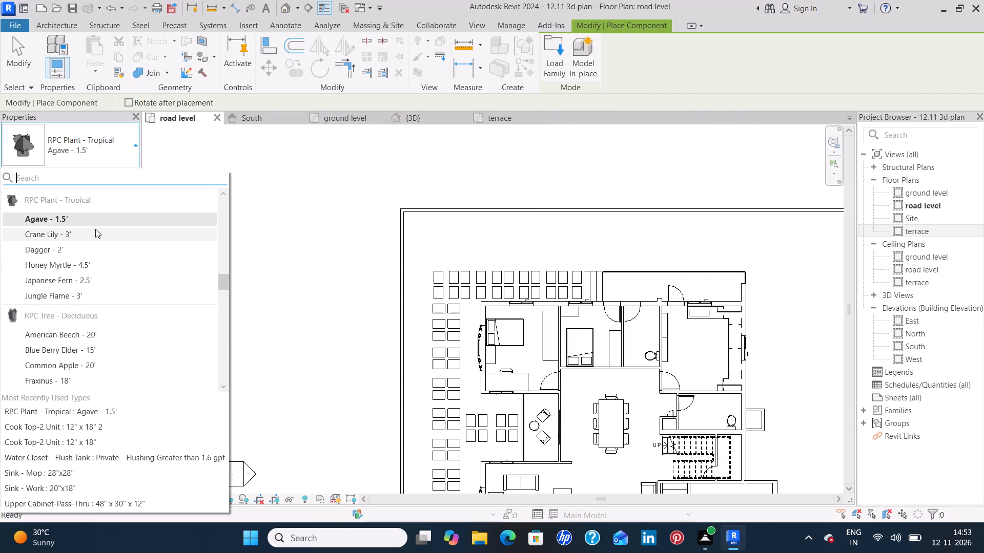
{"action": "left_click", "coordinate": [95, 229]}
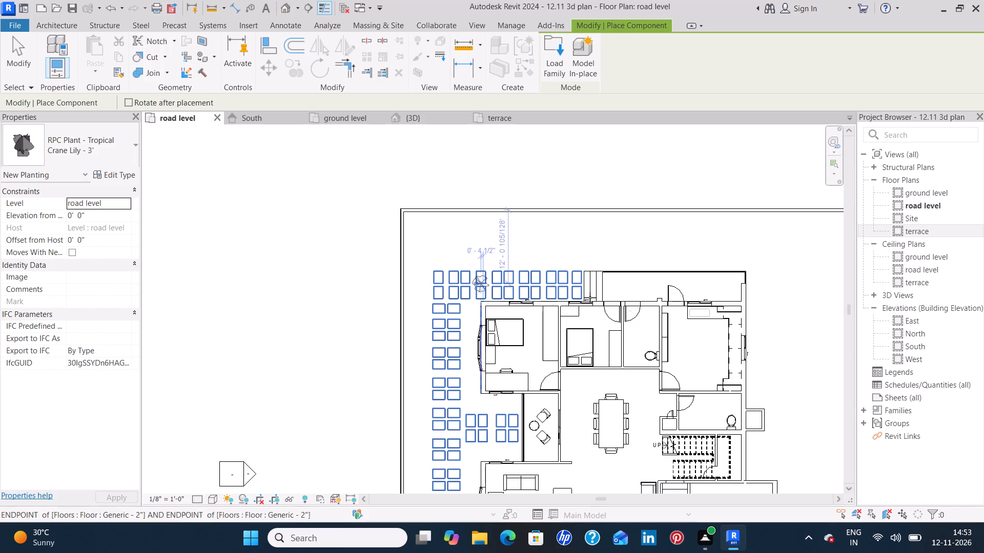
{"action": "middle_click_drag", "start_coordinate": [683, 338], "coordinate": [658, 224]}
{"action": "middle_click_drag", "start_coordinate": [666, 406], "coordinate": [660, 371]}
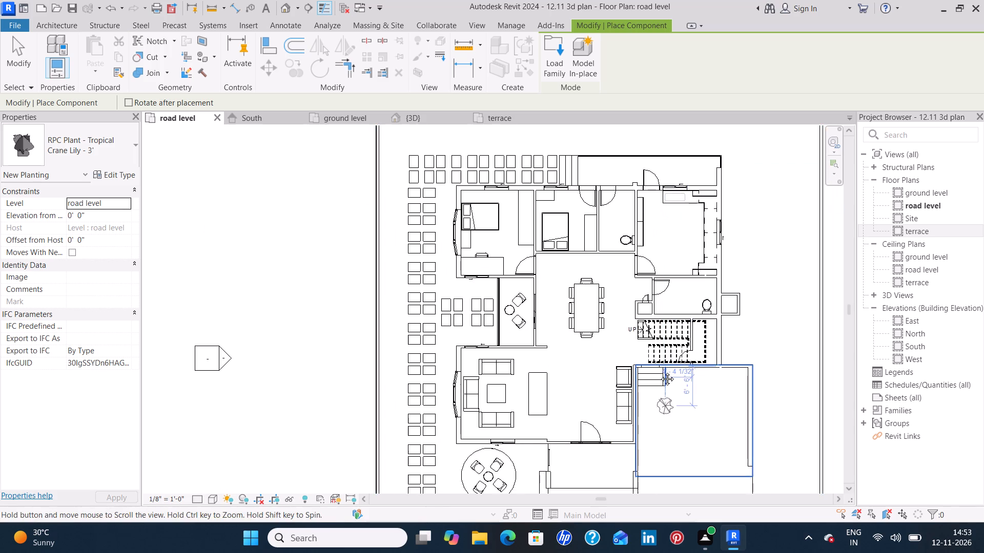
{"action": "middle_click_drag", "start_coordinate": [660, 371], "coordinate": [635, 290]}
{"action": "scroll", "coordinate": [500, 347], "scroll_direction": "up", "scroll_amount": 6}
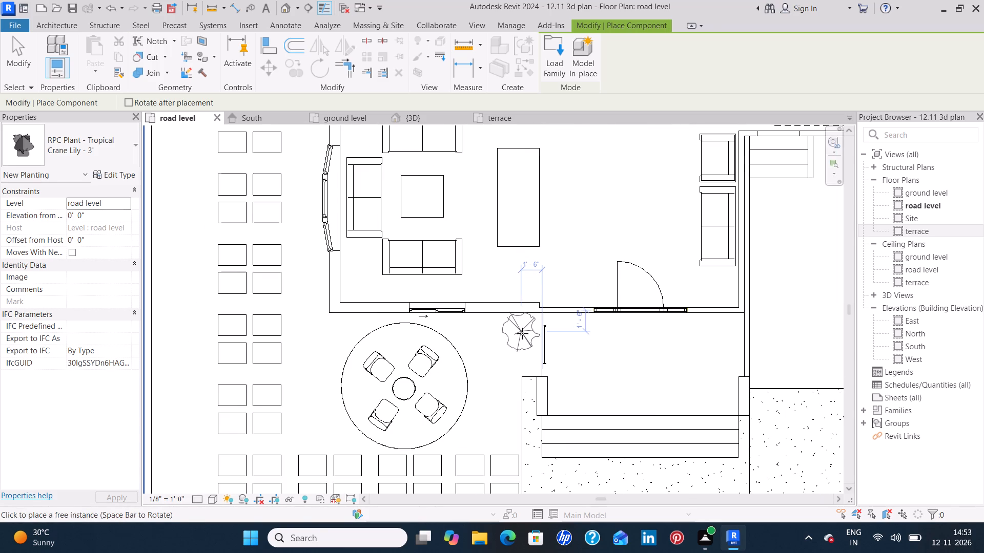
{"action": "scroll", "coordinate": [522, 333], "scroll_direction": "up", "scroll_amount": 3}
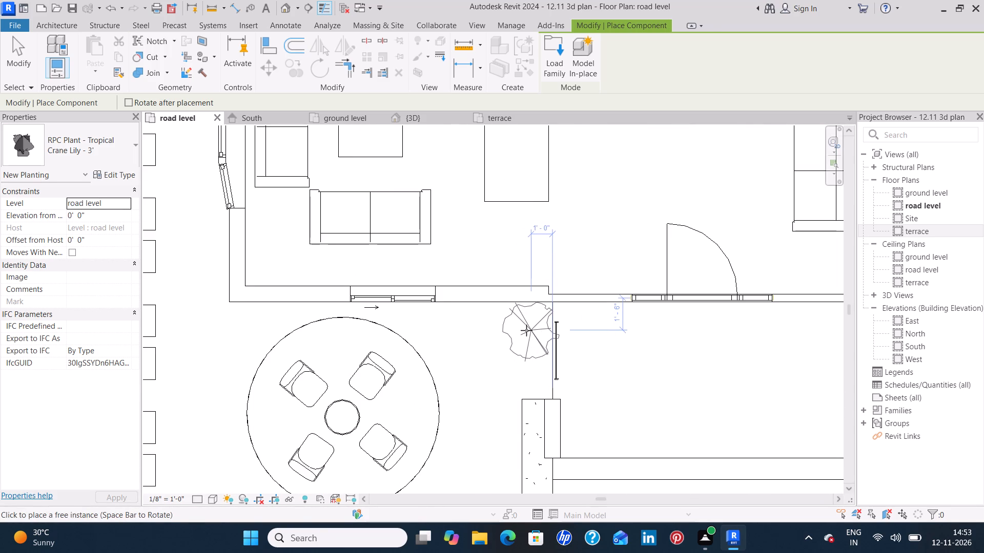
{"action": "left_click", "coordinate": [522, 330]}
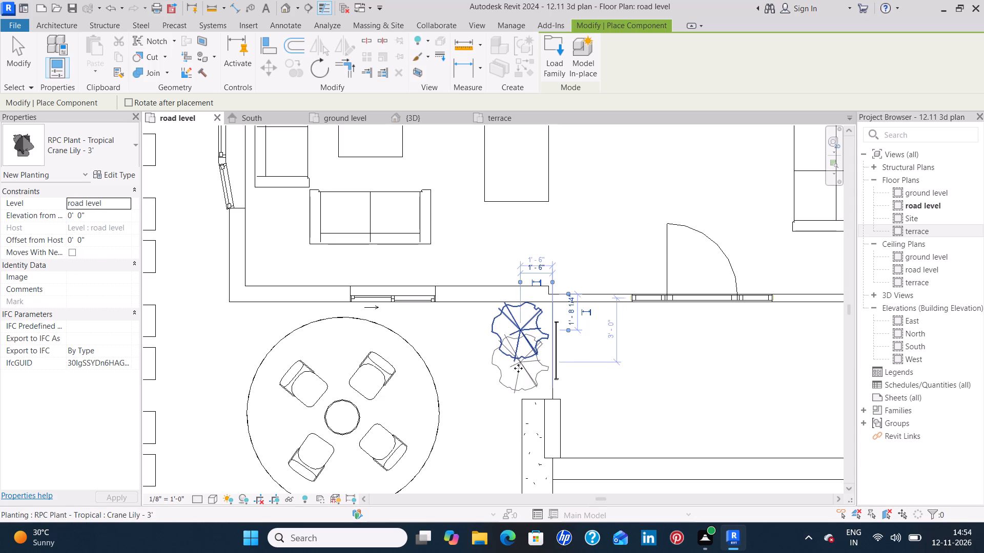
{"action": "left_click", "coordinate": [531, 374]}
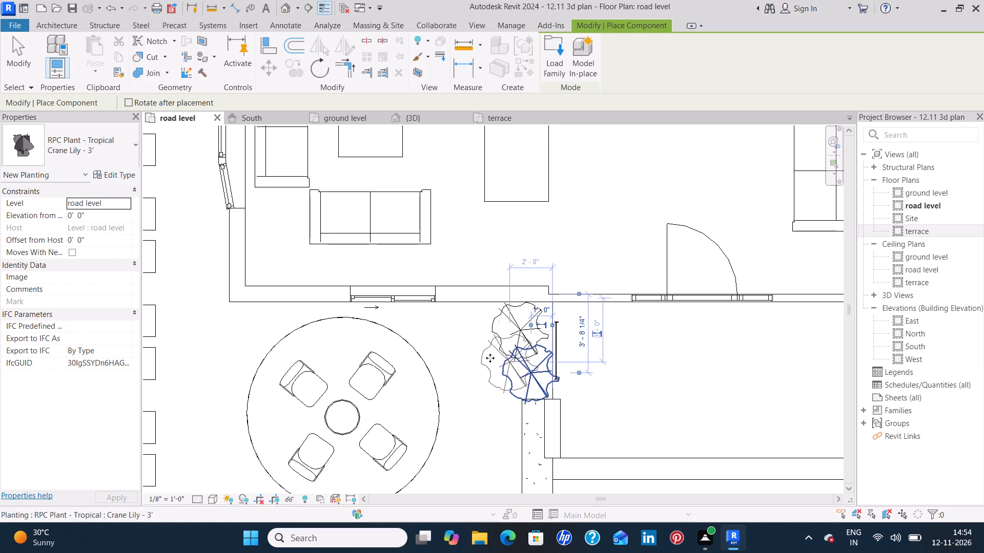
{"action": "left_click", "coordinate": [473, 329]}
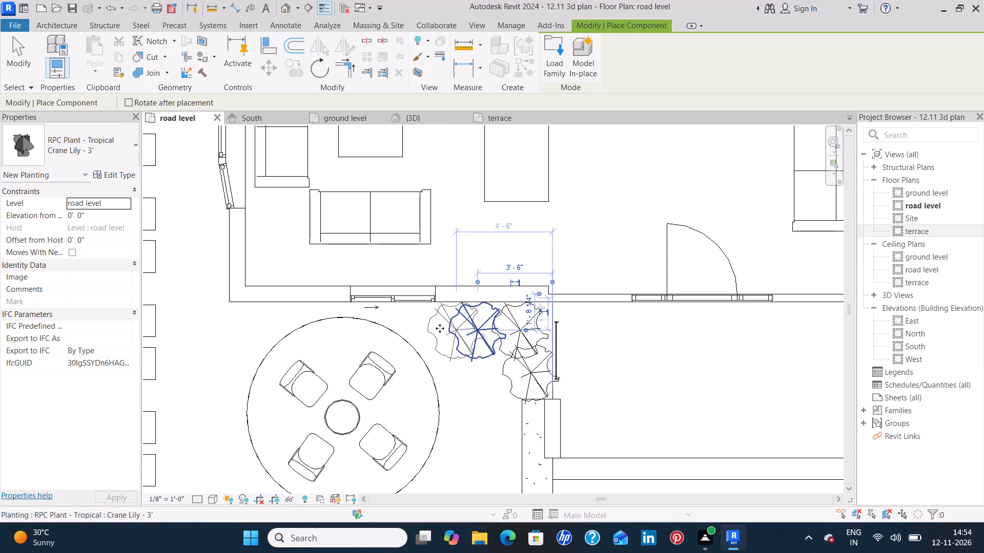
{"action": "left_click", "coordinate": [436, 328]}
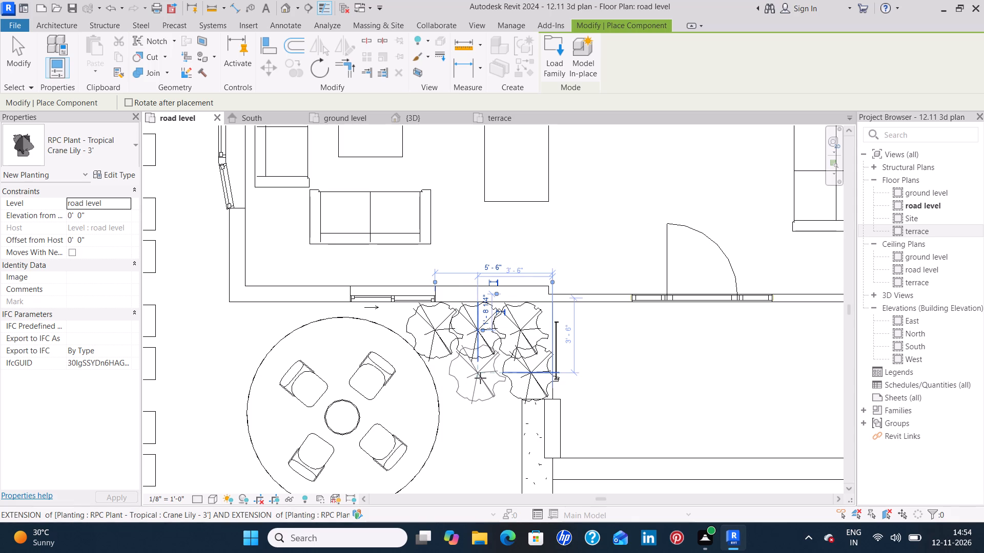
{"action": "key", "text": "space"}
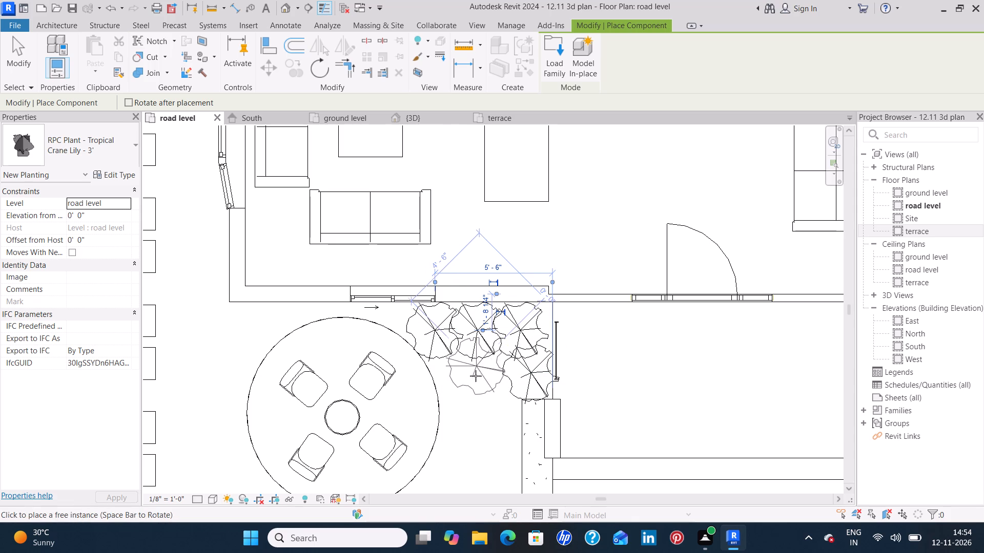
{"action": "key", "text": "space"}
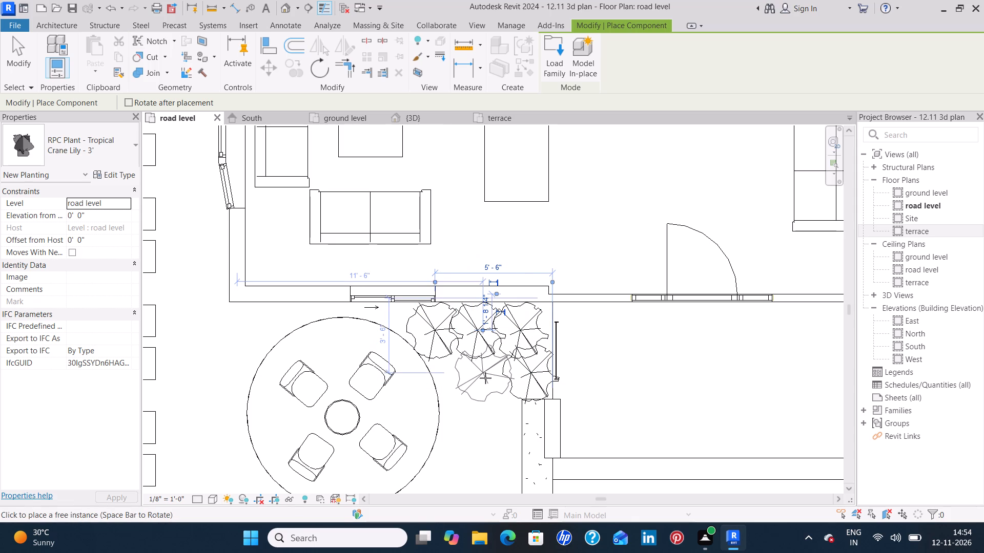
{"action": "left_click", "coordinate": [483, 381]}
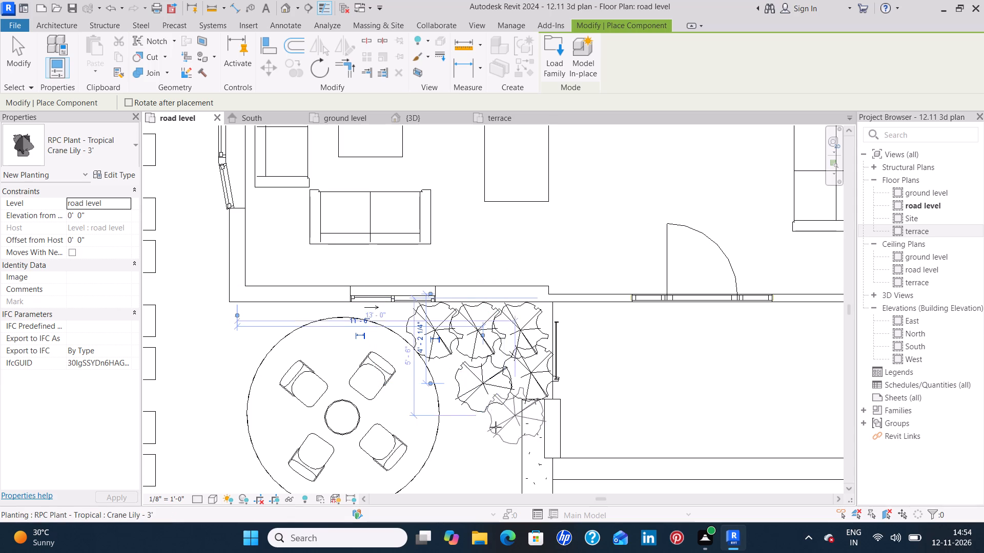
Place five Crane Lily plants between the western stepping stones and circular floor: four about 3' apart in a column, the last offset southeast.
{"action": "scroll", "coordinate": [481, 433], "scroll_direction": "down", "scroll_amount": 2}
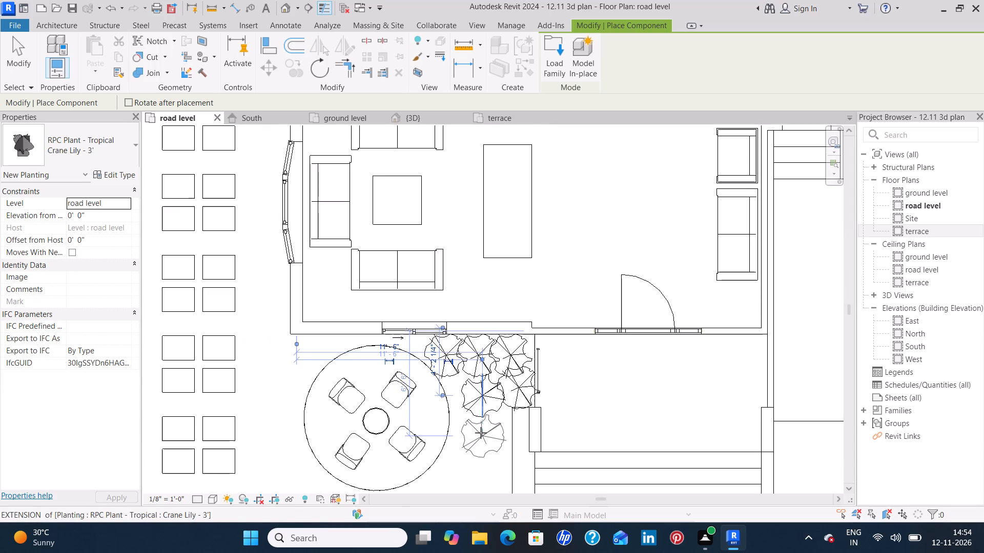
{"action": "middle_click_drag", "start_coordinate": [481, 433], "coordinate": [481, 333]}
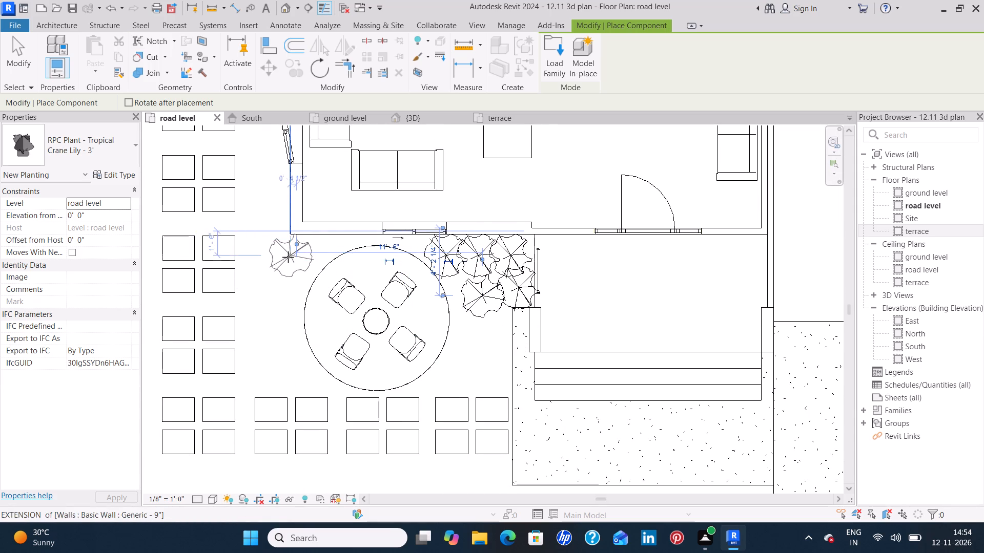
{"action": "key", "text": "Escape"}
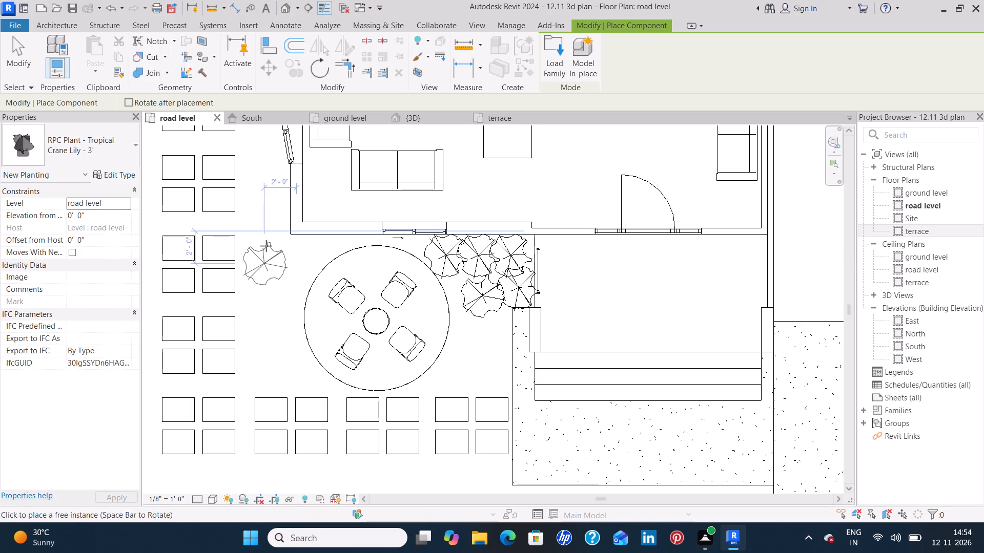
{"action": "left_click", "coordinate": [266, 197]}
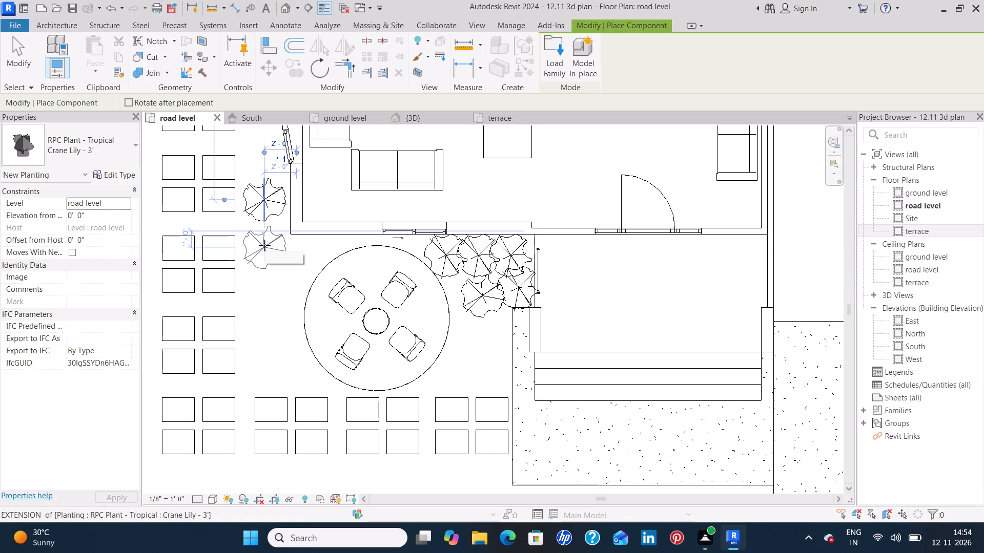
{"action": "left_click", "coordinate": [264, 245]}
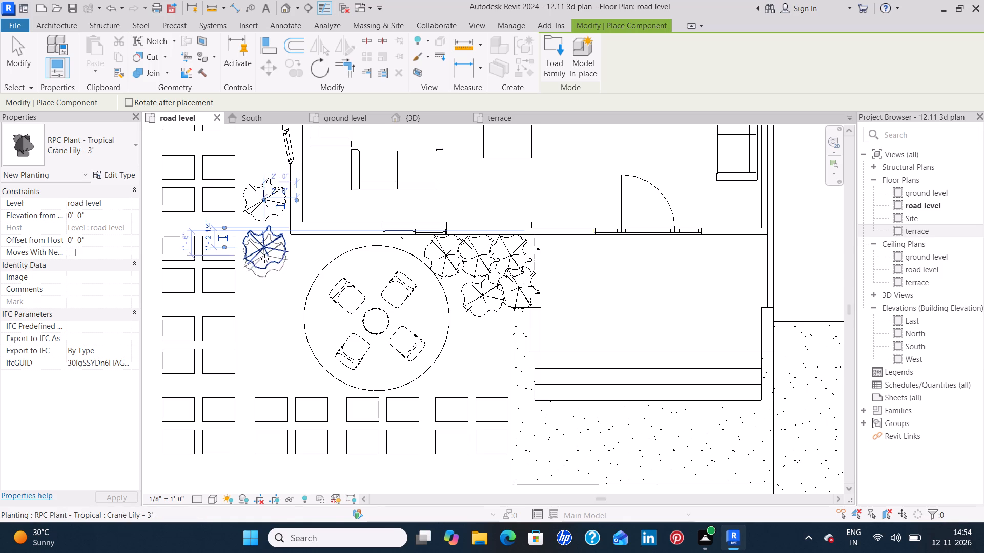
{"action": "left_click", "coordinate": [262, 296]}
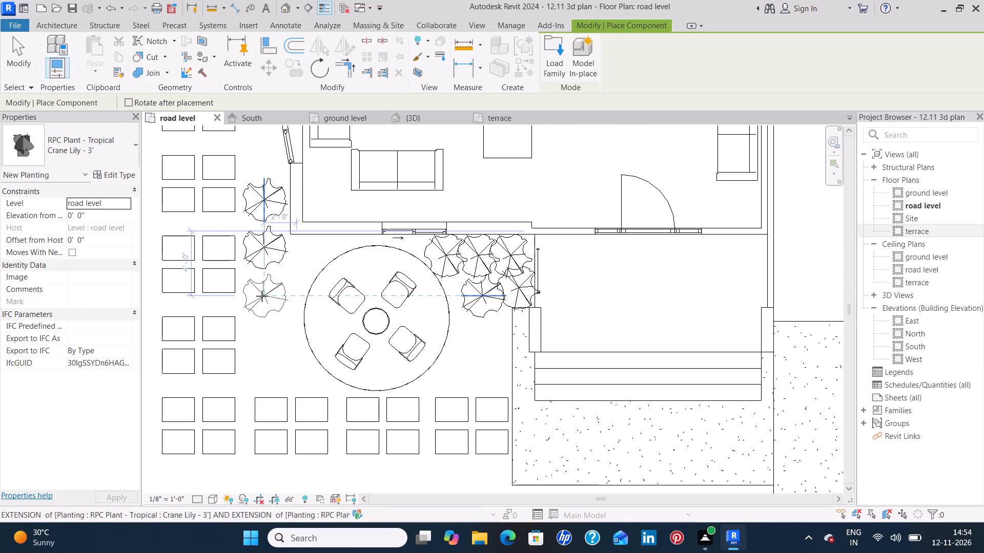
{"action": "left_click", "coordinate": [261, 346]}
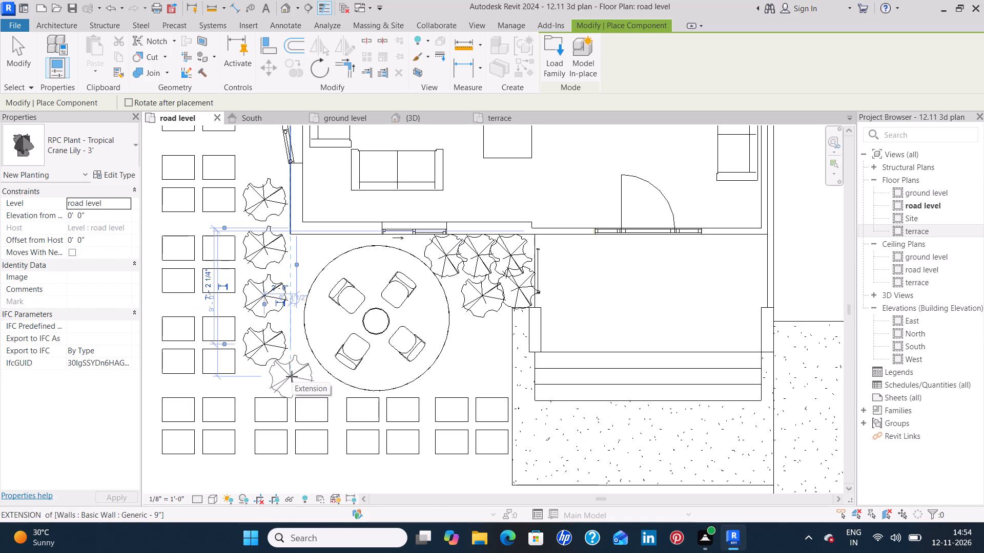
{"action": "left_click", "coordinate": [292, 376]}
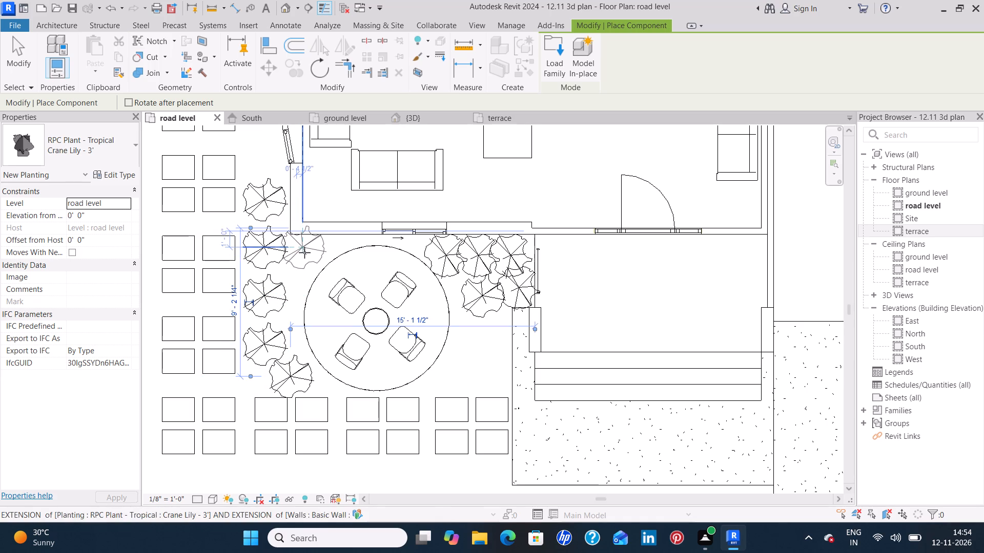
Rotate and place another Crane Lily just south of the house's southwest corner, at the northwest edge of the circular floor.
{"action": "key", "text": "space"}
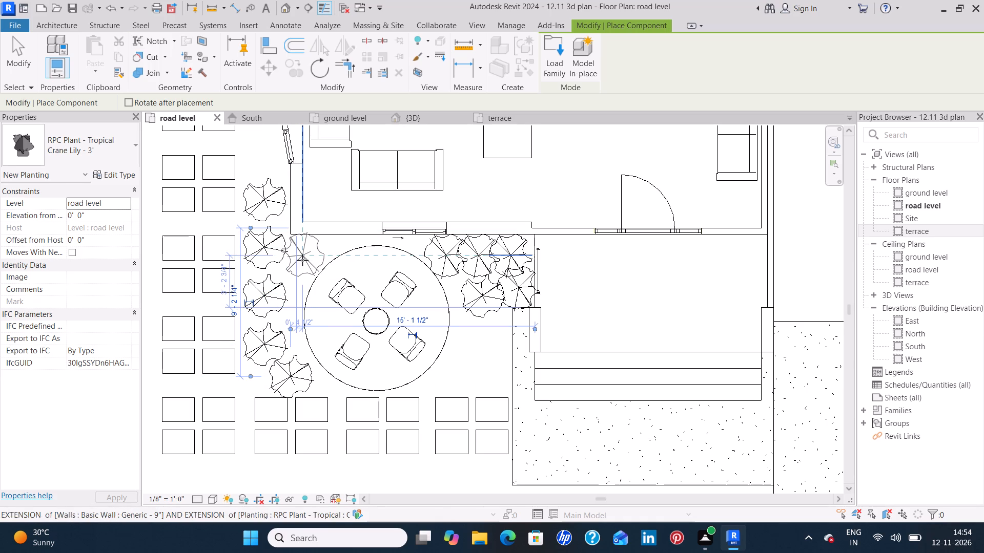
{"action": "key", "text": "space"}
{"action": "key", "text": "space"}
{"action": "key", "text": "space"}
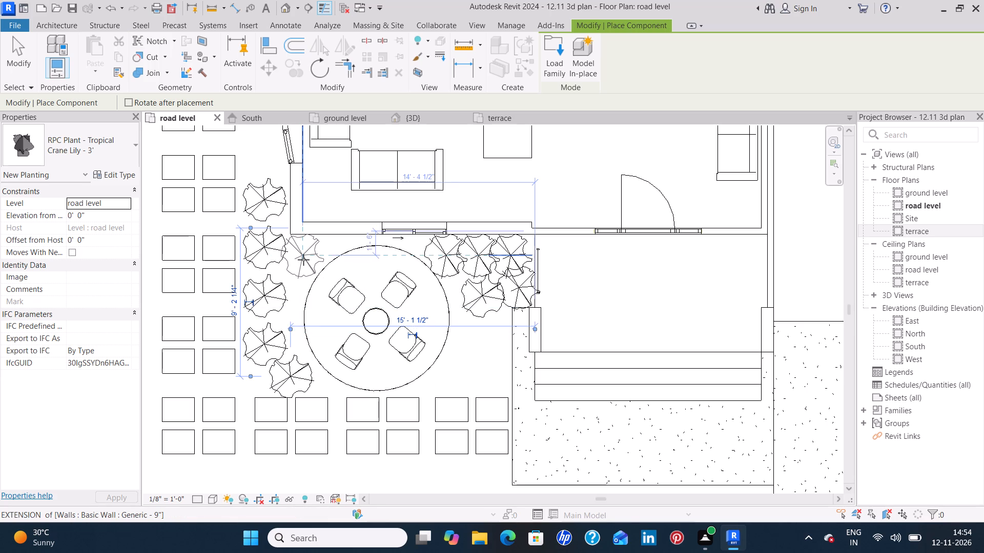
{"action": "left_click", "coordinate": [307, 260]}
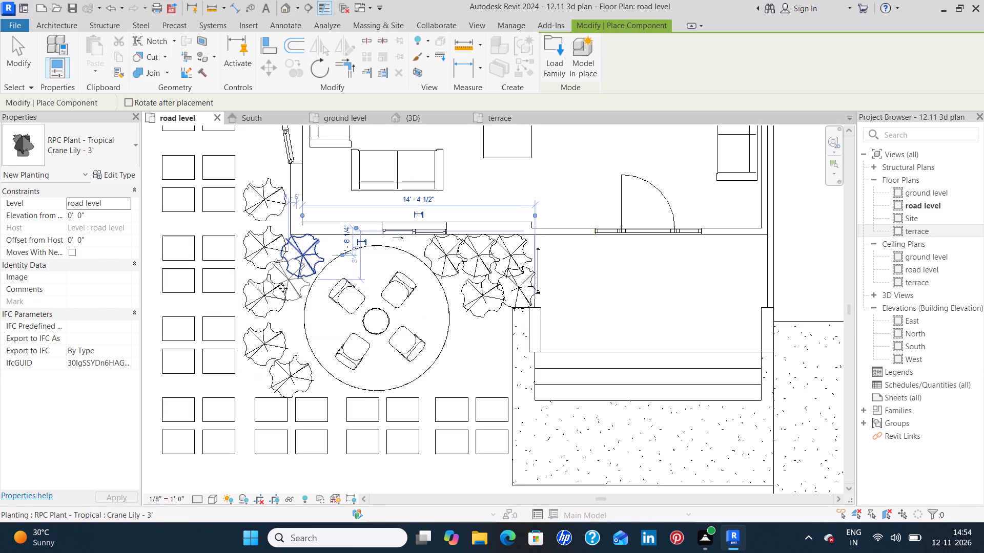
Inspect the Crane Lily planting around the circular seating floor, the porch and the bay-window wall in the 3D view.
{"action": "key", "text": "Escape"}
{"action": "key", "text": "Escape"}
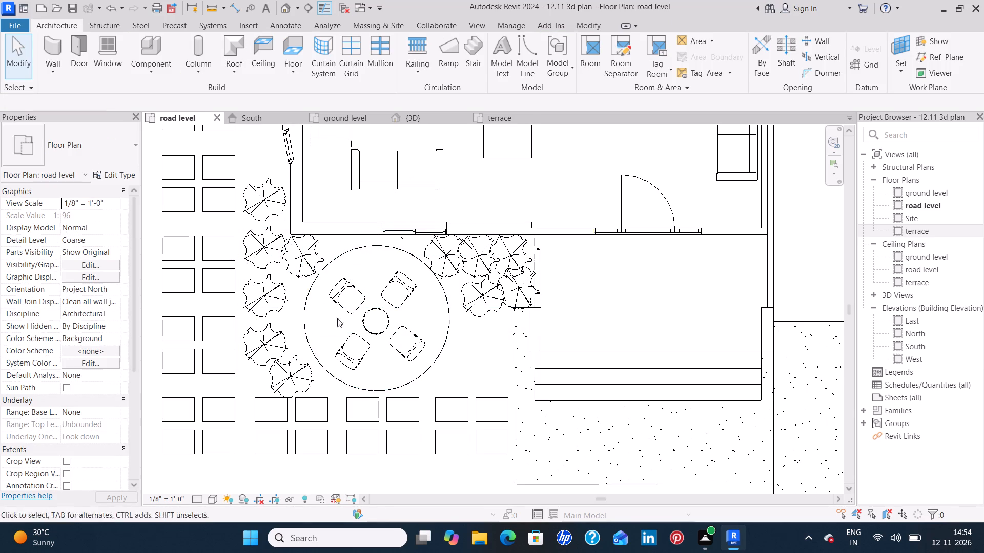
{"action": "scroll", "coordinate": [477, 328], "scroll_direction": "down", "scroll_amount": 4}
{"action": "scroll", "coordinate": [512, 368], "scroll_direction": "down", "scroll_amount": 2}
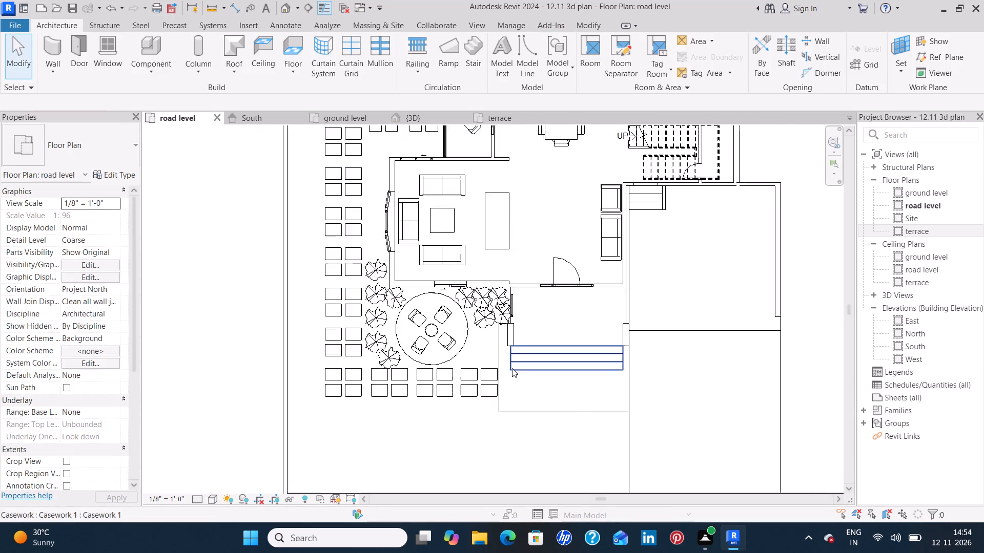
{"action": "scroll", "coordinate": [512, 368], "scroll_direction": "down", "scroll_amount": 1}
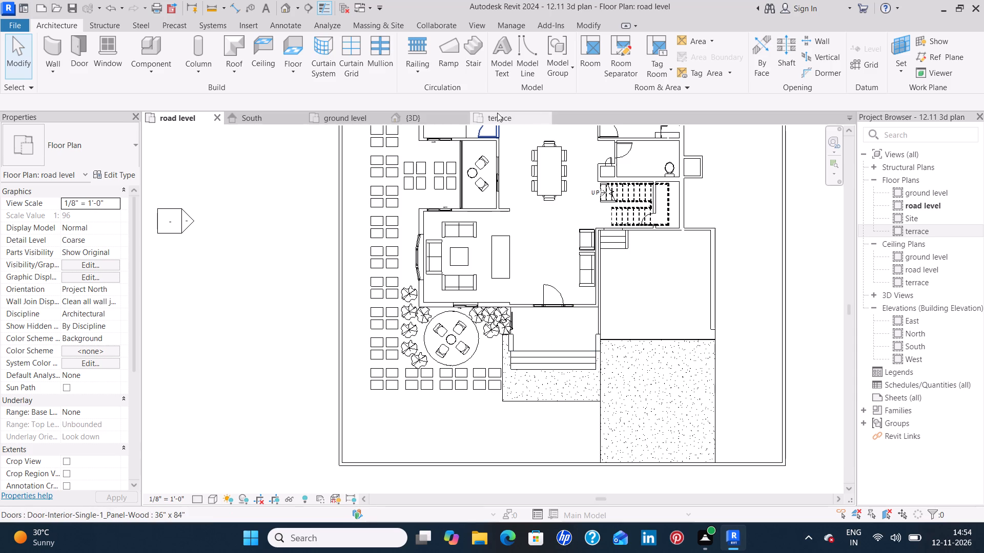
{"action": "left_click", "coordinate": [431, 120]}
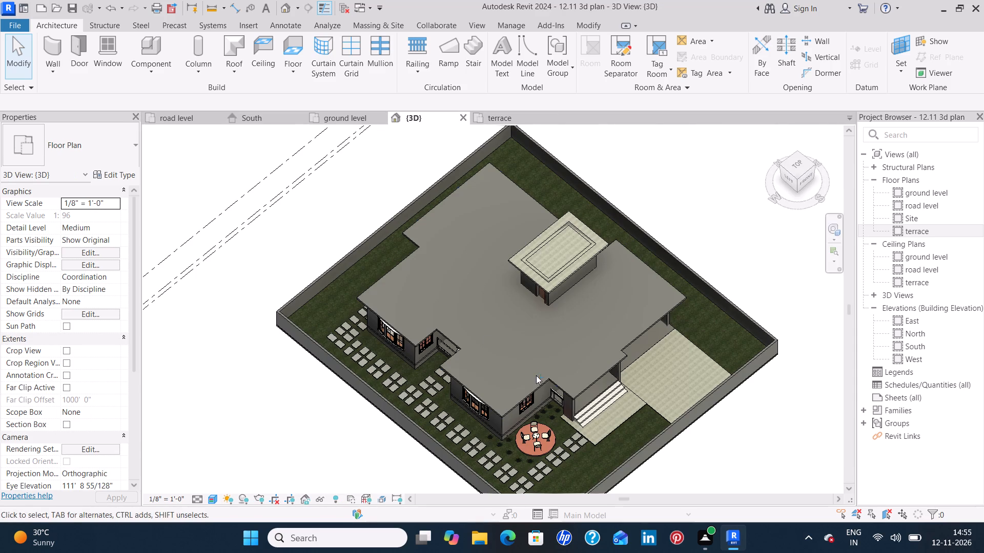
{"action": "scroll", "coordinate": [541, 424], "scroll_direction": "up", "scroll_amount": 9}
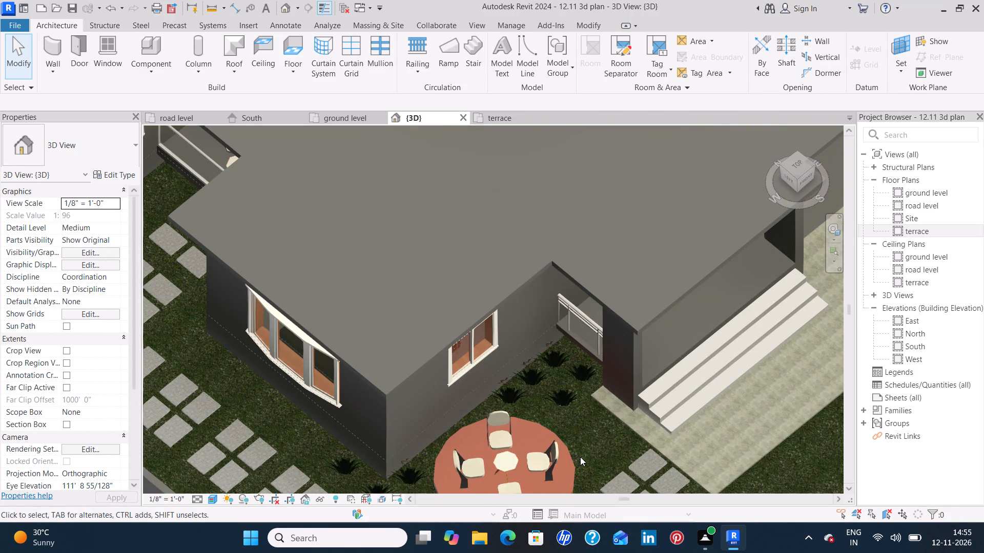
{"action": "middle_click_drag", "start_coordinate": [580, 457], "coordinate": [576, 382], "text": "shift"}
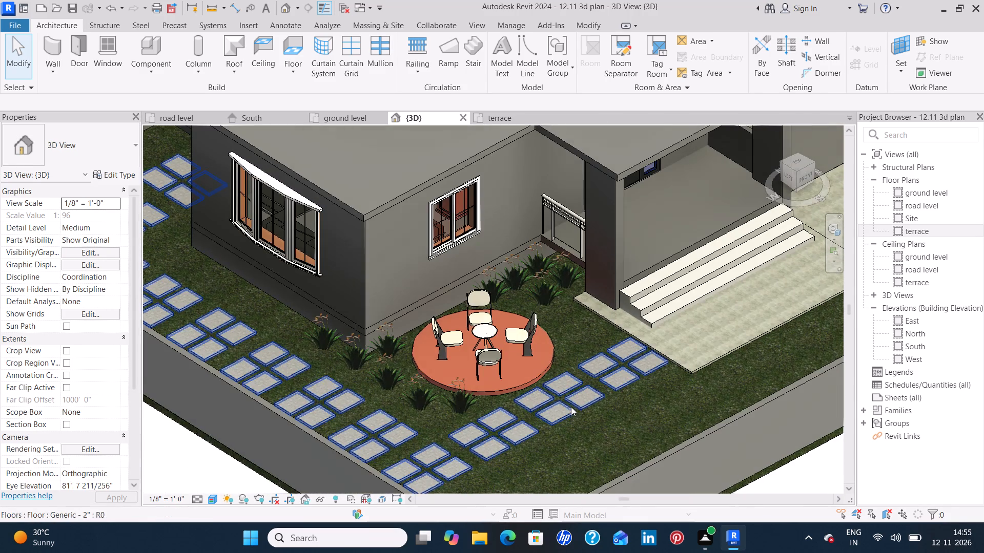
{"action": "middle_click_drag", "start_coordinate": [571, 407], "coordinate": [560, 359], "text": "shift"}
{"action": "middle_click_drag", "start_coordinate": [474, 343], "coordinate": [463, 428]}
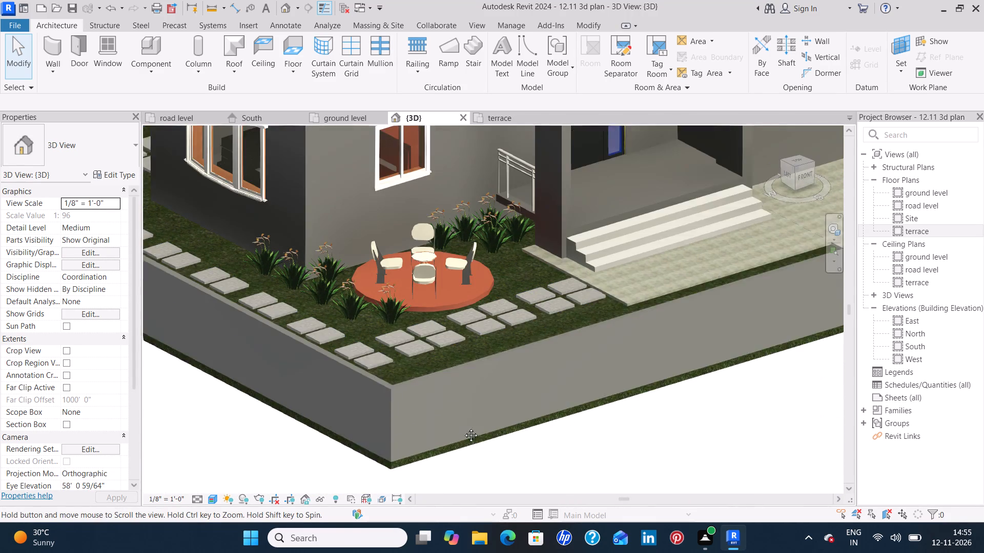
{"action": "middle_click_drag", "start_coordinate": [463, 428], "coordinate": [452, 452]}
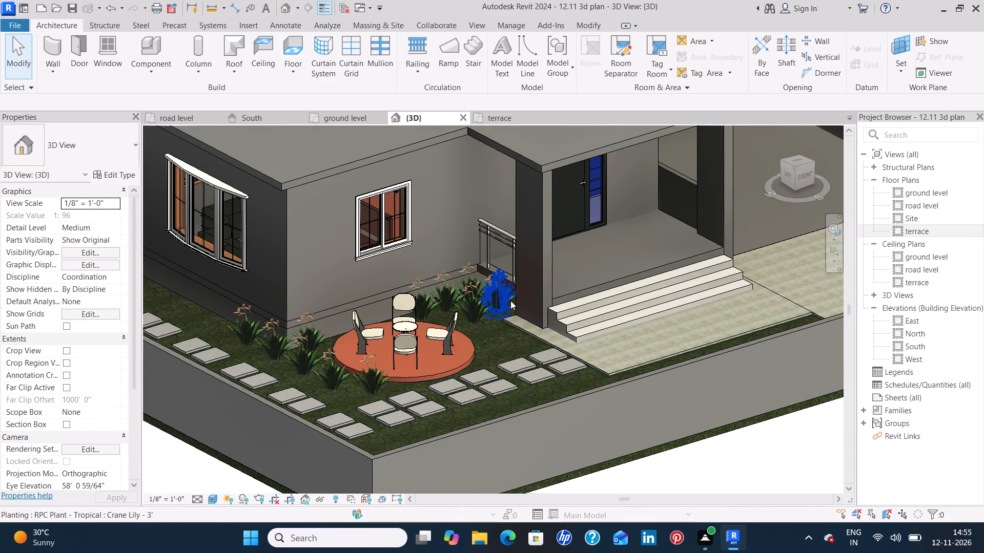
{"action": "scroll", "coordinate": [527, 343], "scroll_direction": "down", "scroll_amount": 2}
{"action": "scroll", "coordinate": [527, 344], "scroll_direction": "up", "scroll_amount": 2}
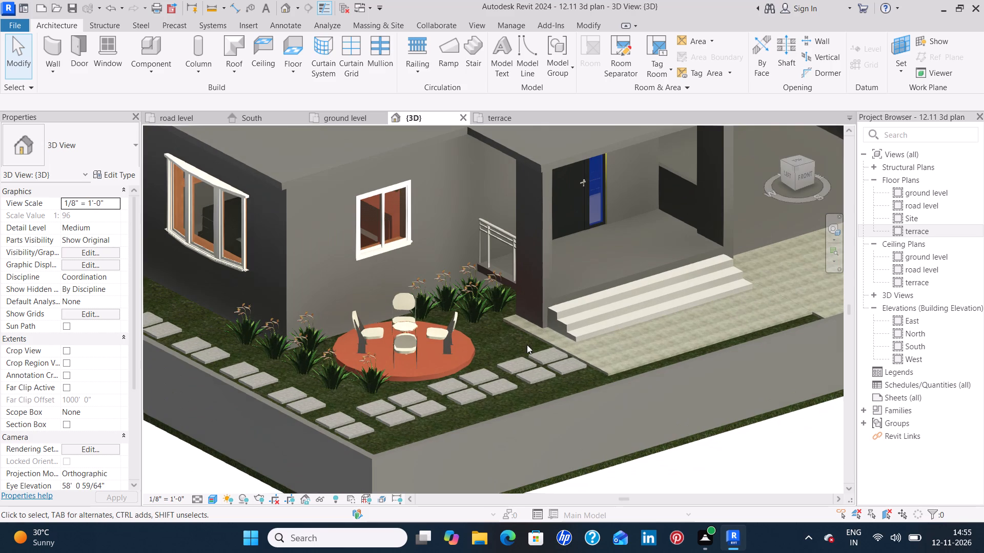
{"action": "middle_click_drag", "start_coordinate": [506, 346], "coordinate": [486, 353]}
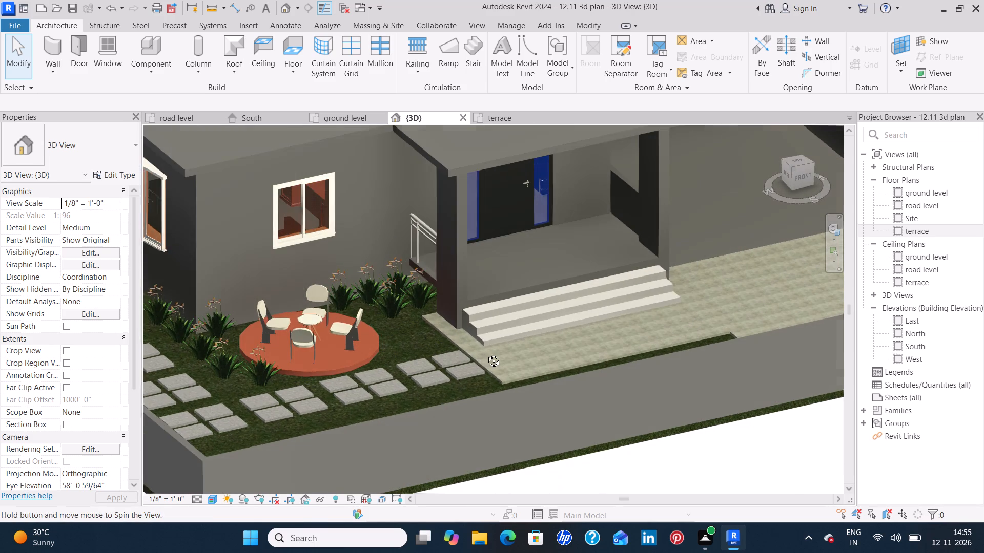
{"action": "middle_click_drag", "start_coordinate": [486, 353], "coordinate": [484, 353]}
{"action": "middle_click_drag", "start_coordinate": [464, 352], "coordinate": [550, 340], "text": "shift"}
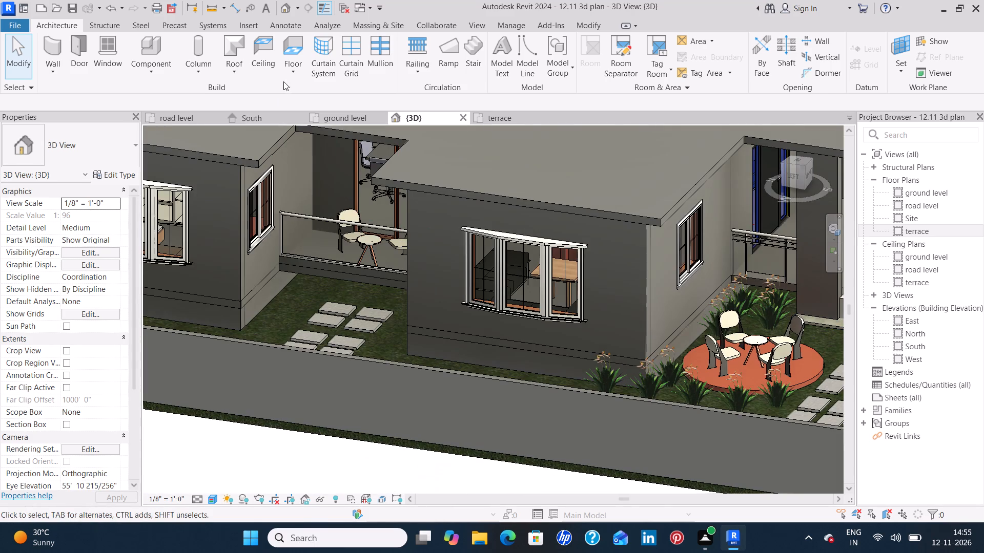
In the road level plan, place six Jungle Flame - 3' plants: three along the sit-out recess's south wall, three about 4' apart west of the living room.
{"action": "left_click", "coordinate": [185, 113]}
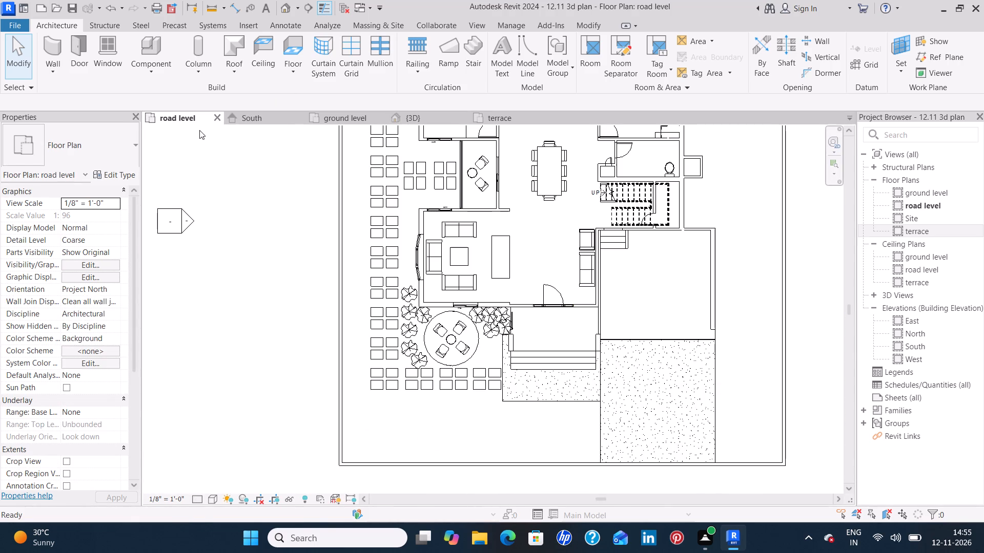
{"action": "middle_click_drag", "start_coordinate": [428, 274], "coordinate": [436, 331]}
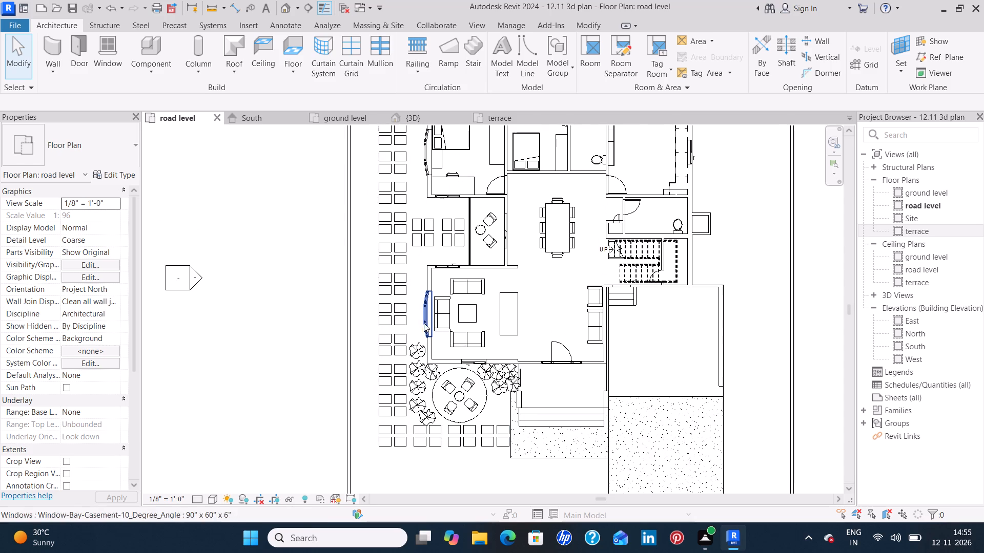
{"action": "left_click", "coordinate": [141, 51]}
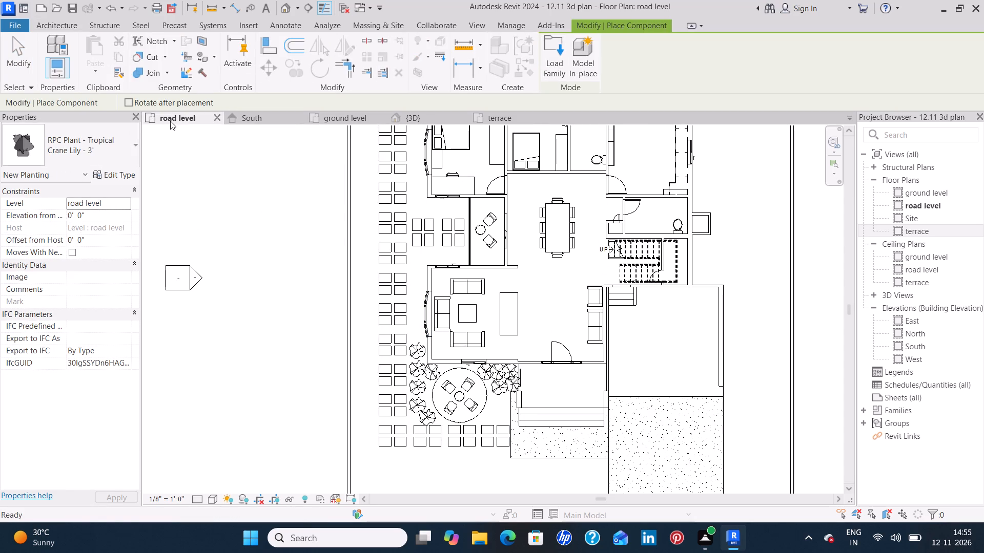
{"action": "left_click", "coordinate": [107, 145]}
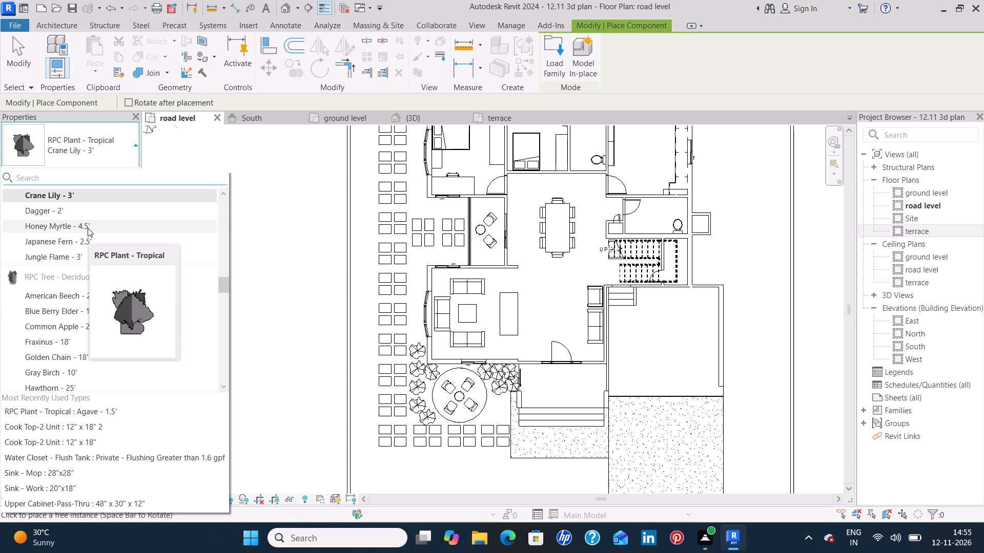
{"action": "left_click", "coordinate": [75, 257]}
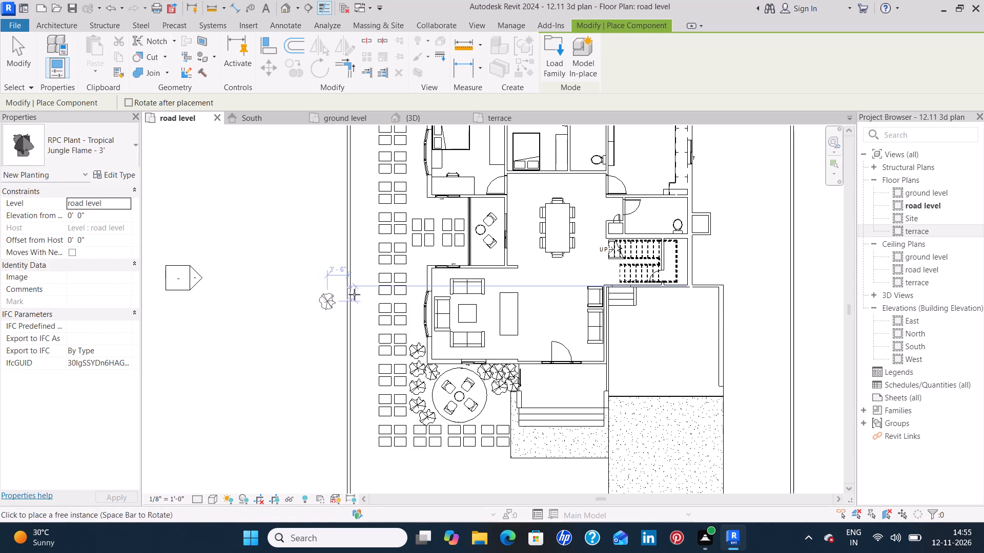
{"action": "scroll", "coordinate": [423, 279], "scroll_direction": "up", "scroll_amount": 7}
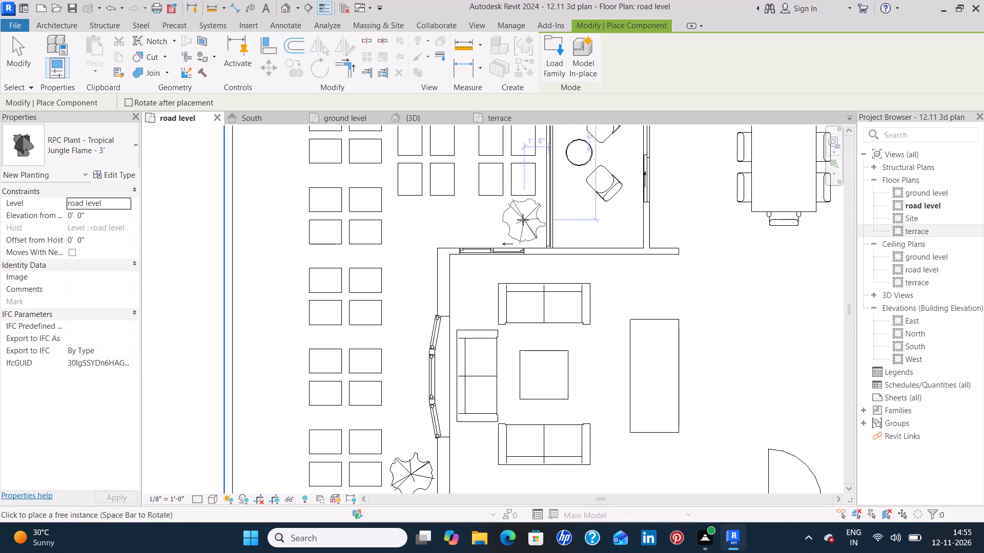
{"action": "left_click", "coordinate": [523, 220]}
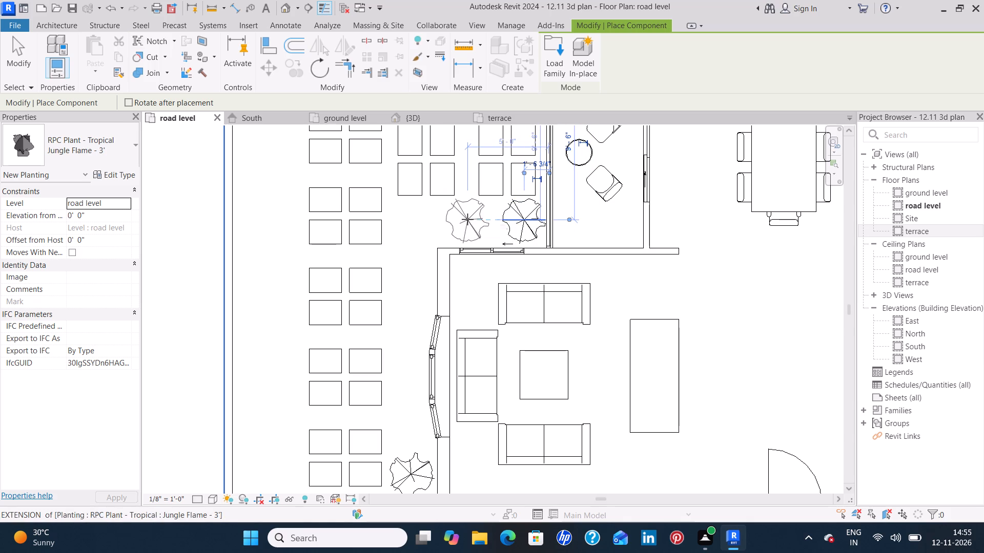
{"action": "left_click", "coordinate": [467, 219]}
{"action": "left_click", "coordinate": [411, 222]}
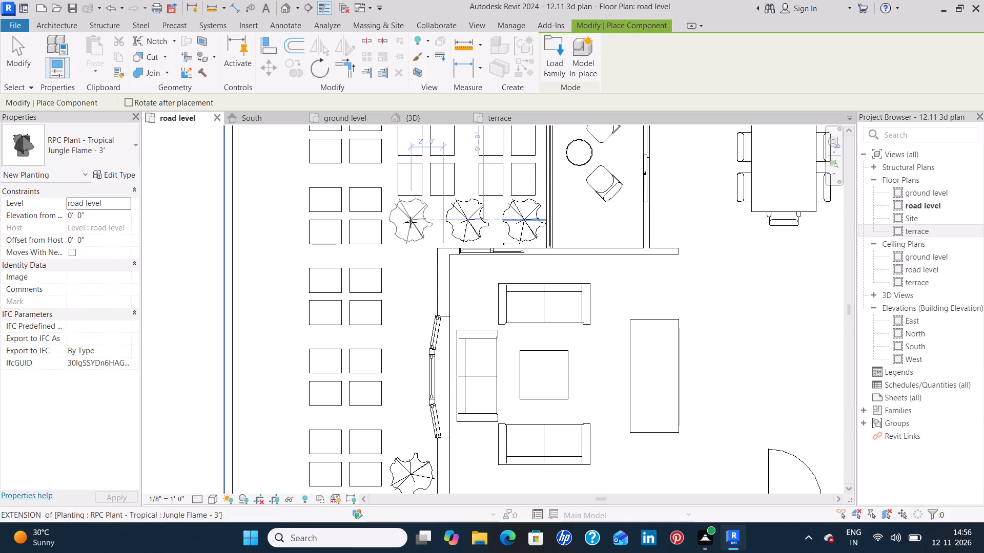
{"action": "left_click", "coordinate": [408, 286]}
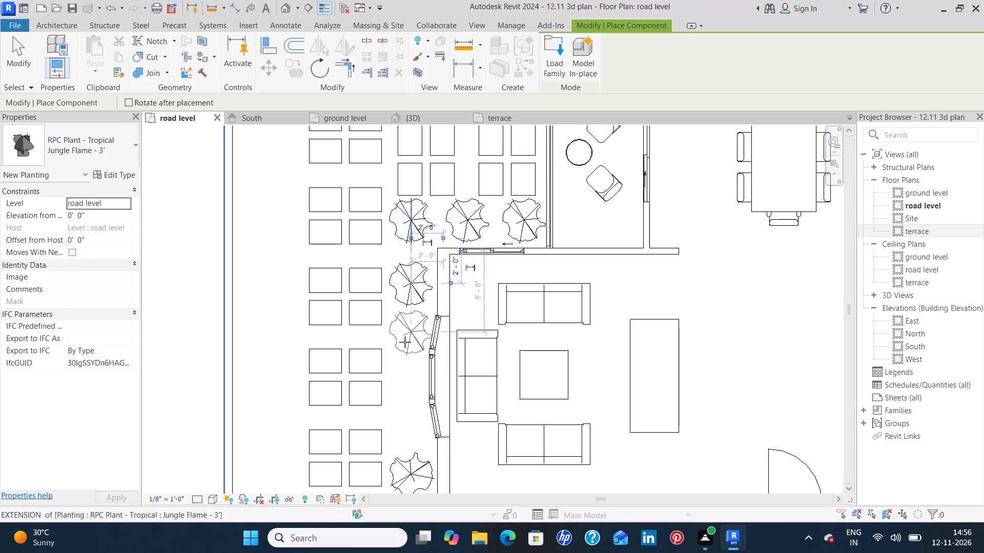
{"action": "left_click", "coordinate": [411, 351]}
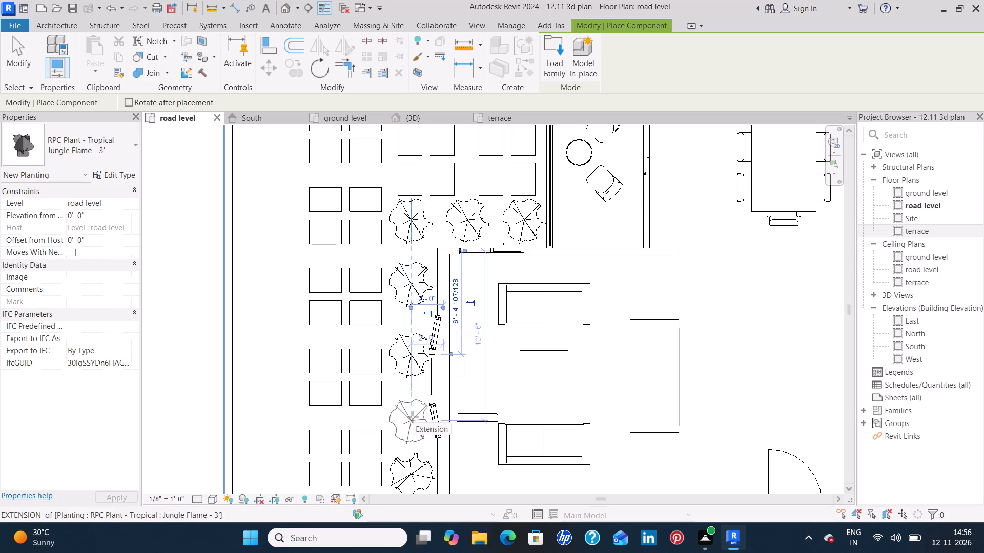
{"action": "left_click", "coordinate": [413, 417]}
Place three Jungle Flame plants about 3' 6" apart along the north wall of the sit-out recess.
{"action": "middle_click_drag", "start_coordinate": [457, 203], "coordinate": [454, 377]}
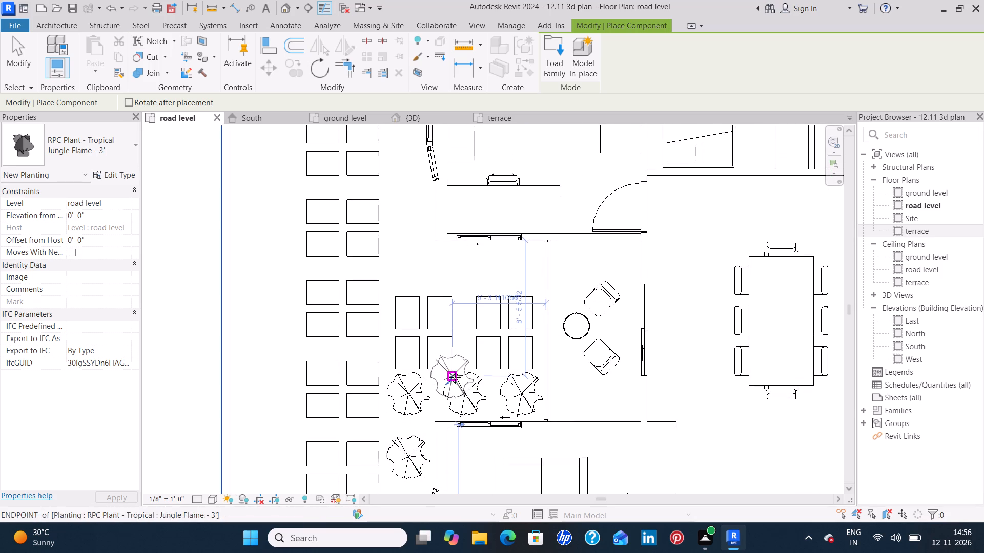
{"action": "left_click", "coordinate": [527, 269]}
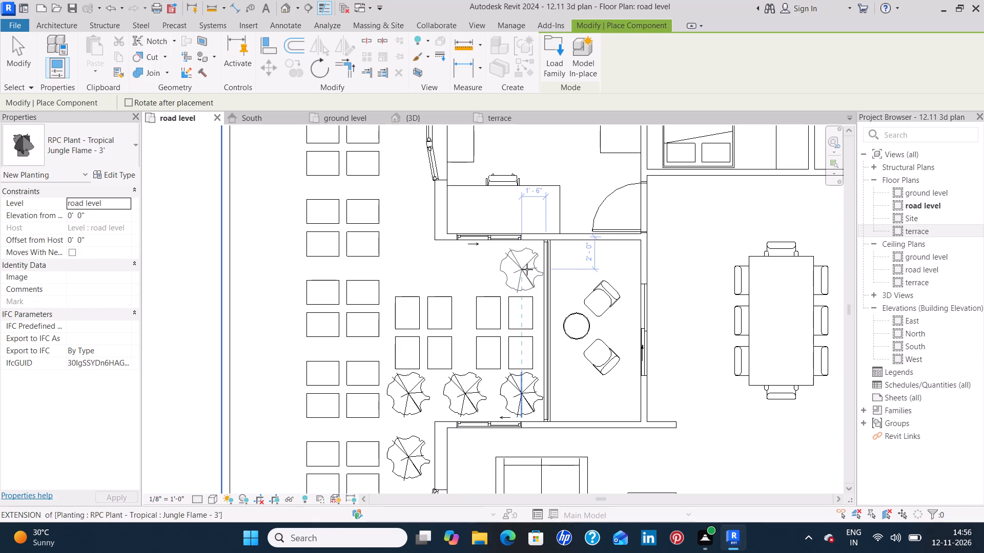
{"action": "left_click", "coordinate": [468, 262]}
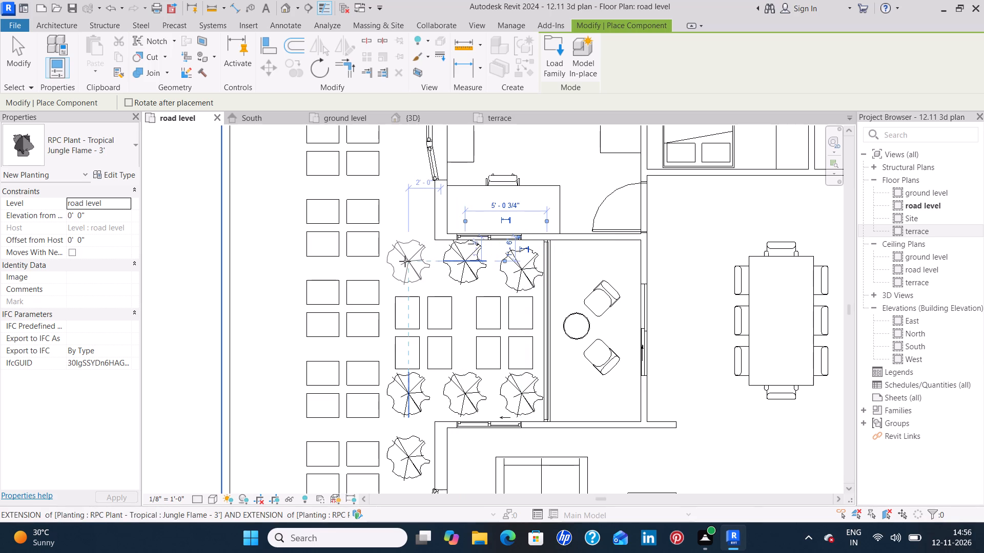
{"action": "left_click", "coordinate": [405, 261]}
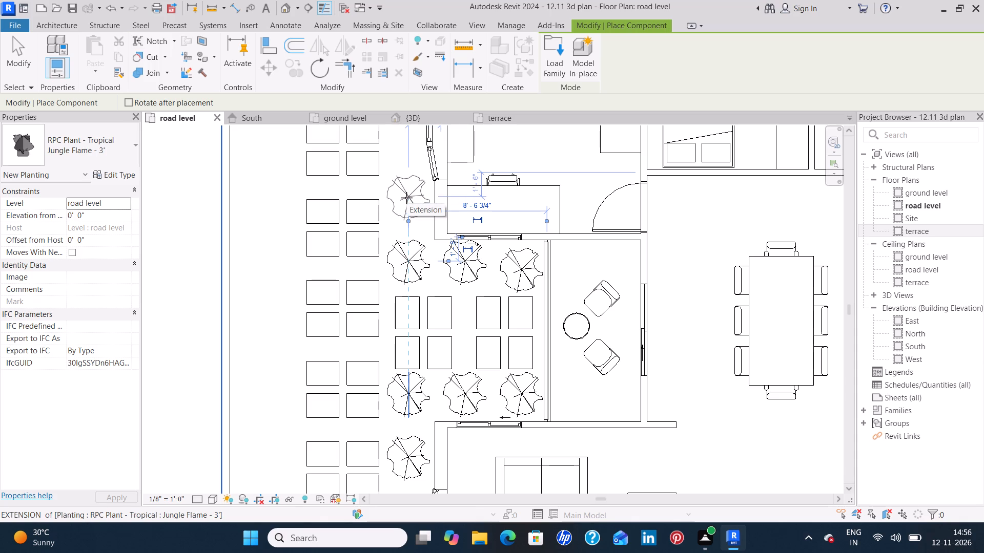
Place four Jungle Flame plants in a column about 2' west of the bedroom's bay-window wall, continuing north to its corner.
{"action": "left_click", "coordinate": [407, 199]}
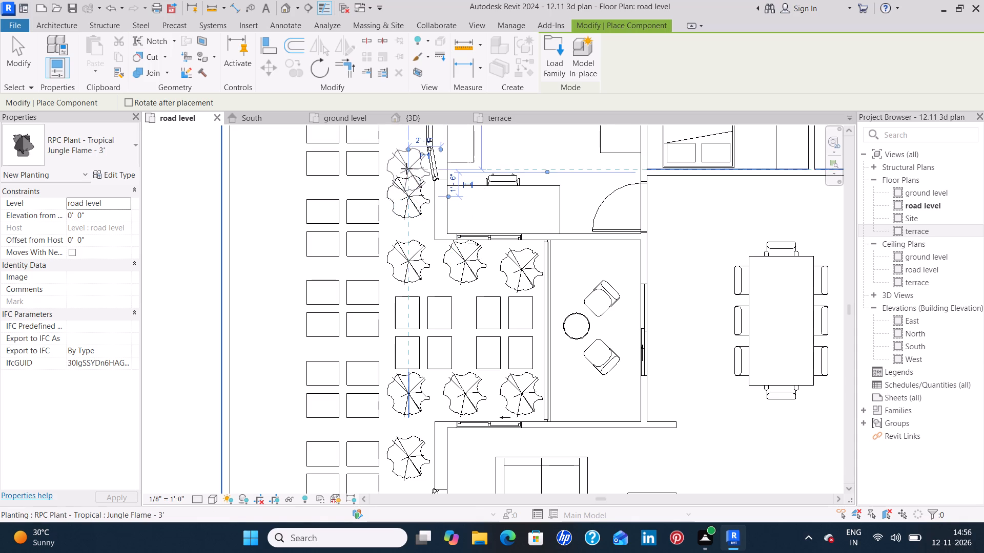
{"action": "middle_click_drag", "start_coordinate": [408, 177], "coordinate": [414, 316]}
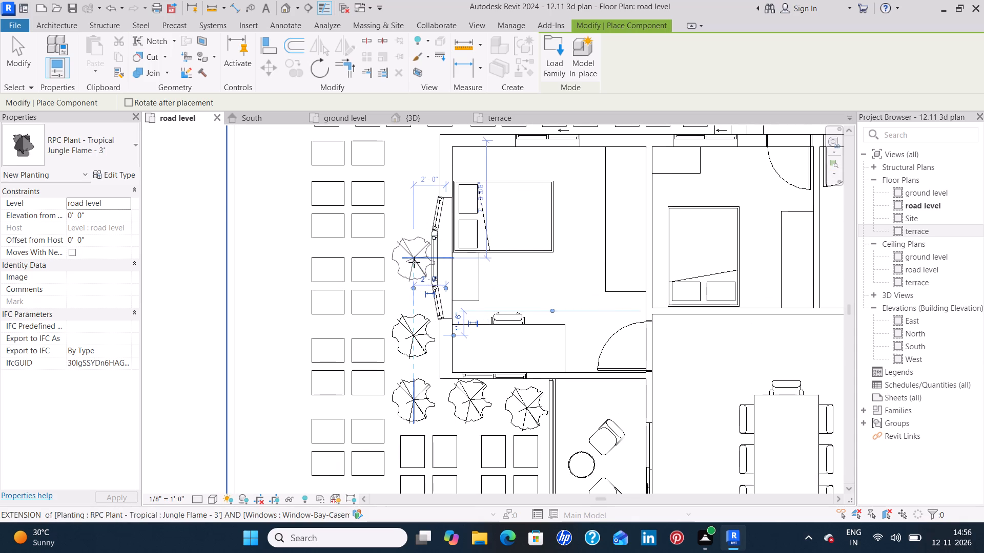
{"action": "left_click", "coordinate": [414, 262]}
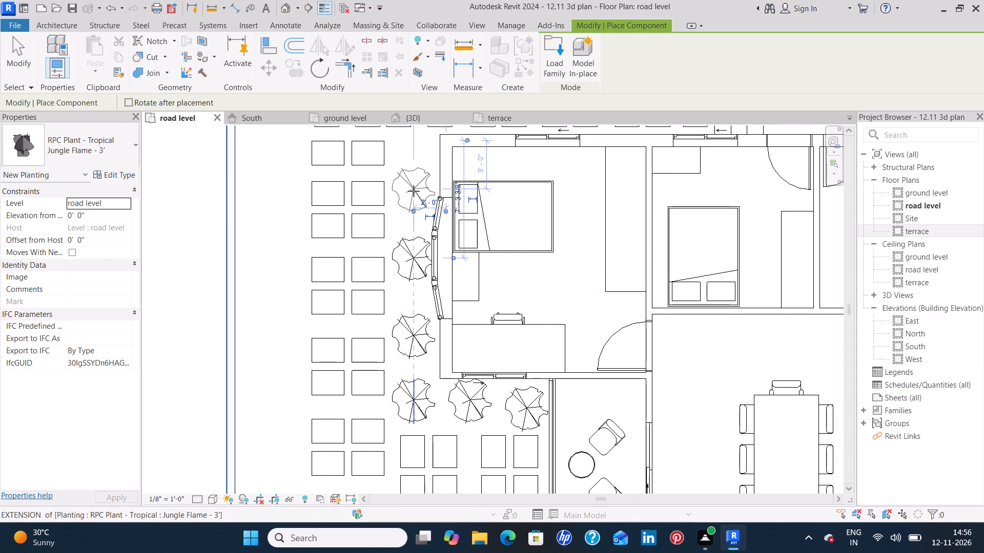
{"action": "left_click", "coordinate": [414, 191]}
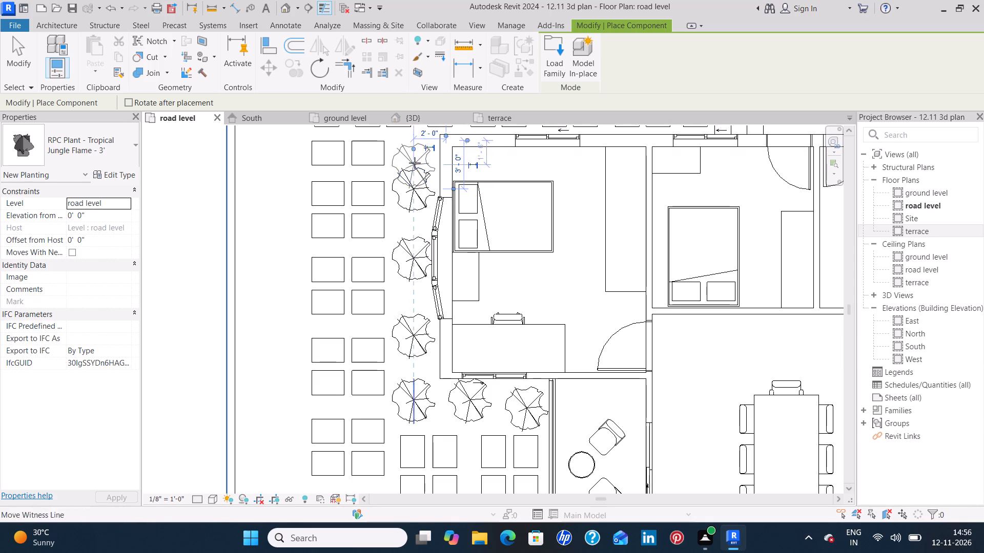
{"action": "left_click", "coordinate": [412, 148]}
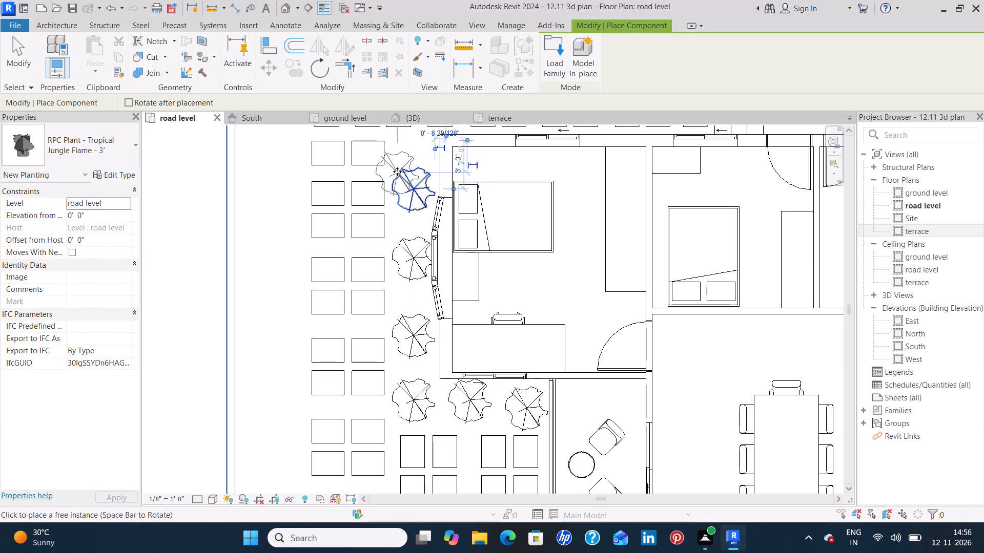
{"action": "key", "text": "Escape"}
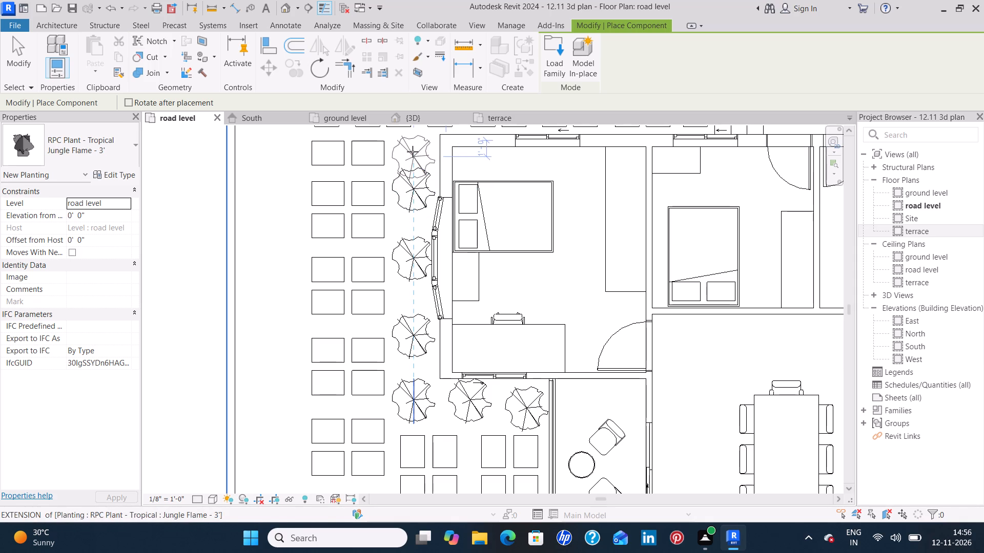
{"action": "left_click", "coordinate": [413, 152]}
{"action": "key", "text": "Escape"}
{"action": "key", "text": "Escape"}
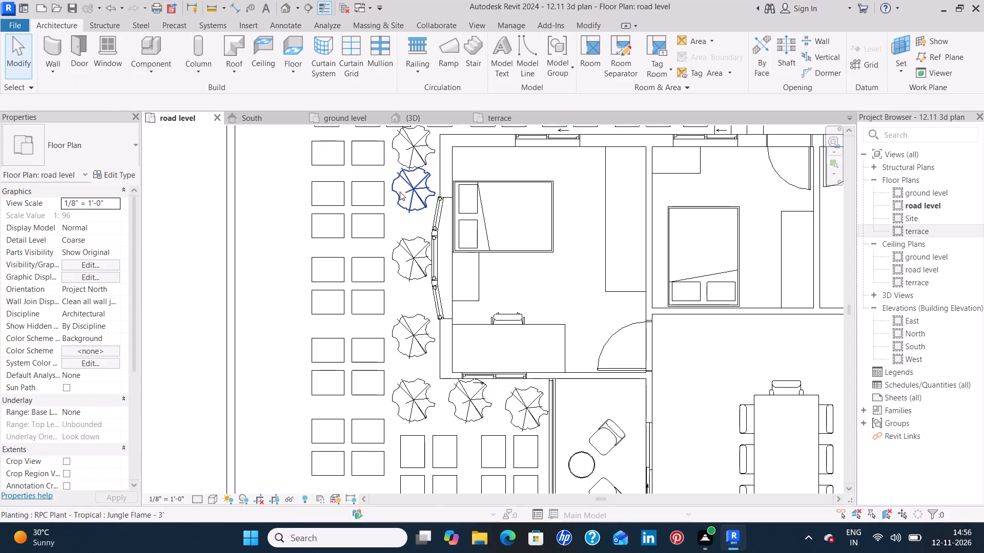
Nudge the second Jungle Flame from the north in the bedroom-side column about 1' south.
{"action": "left_click", "coordinate": [400, 192]}
{"action": "key", "text": "Down"}
{"action": "key", "text": "Down"}
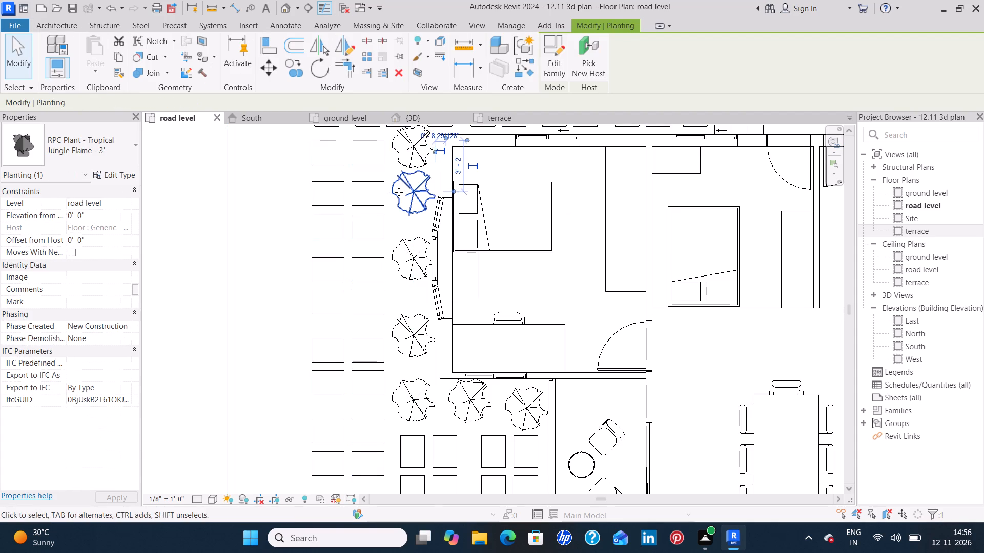
{"action": "key", "text": "Down"}
{"action": "key", "text": "Down"}
{"action": "key", "text": "Down"}
{"action": "key", "text": "Down"}
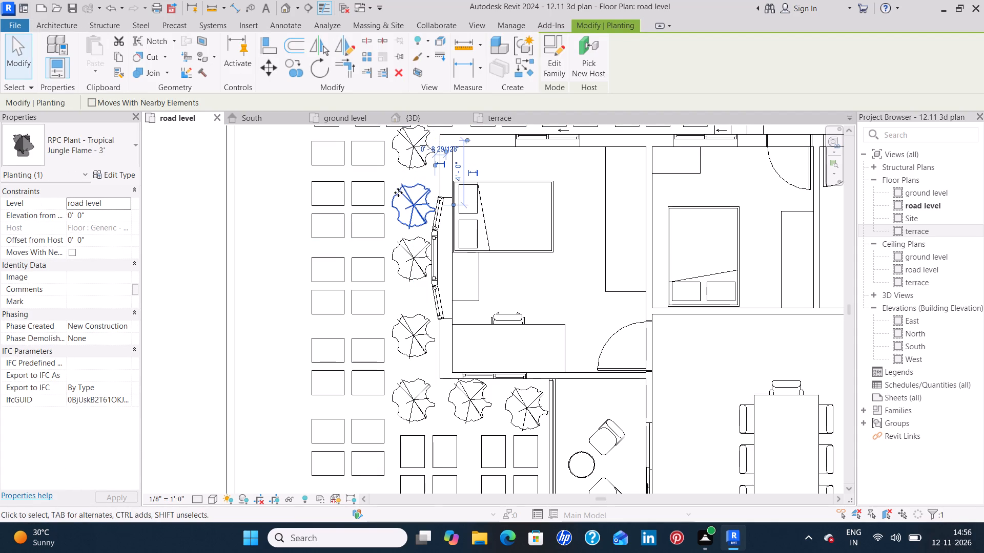
Nudge the bay window in the bedroom's west wall about 4" south.
{"action": "left_click", "coordinate": [407, 275]}
{"action": "key", "text": "Down"}
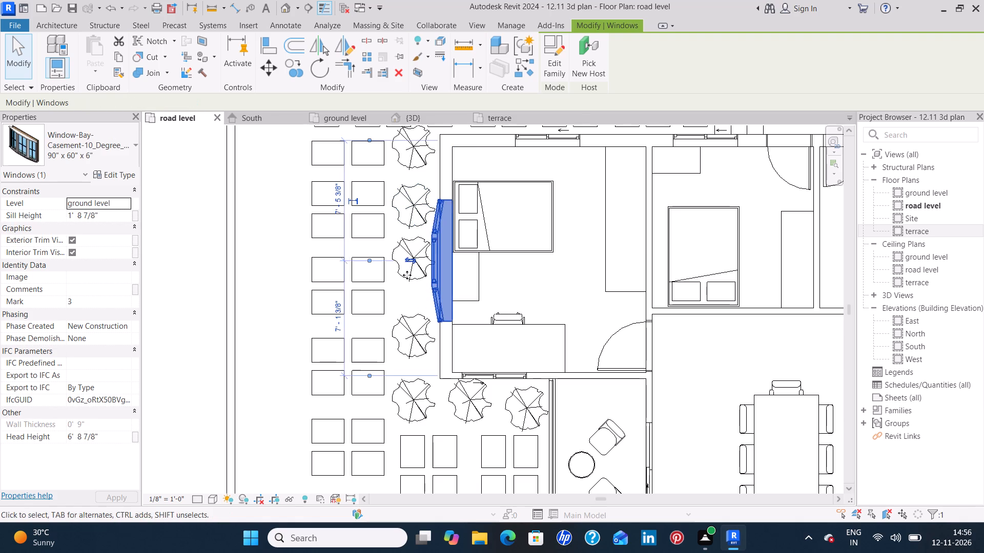
{"action": "key", "text": "Down"}
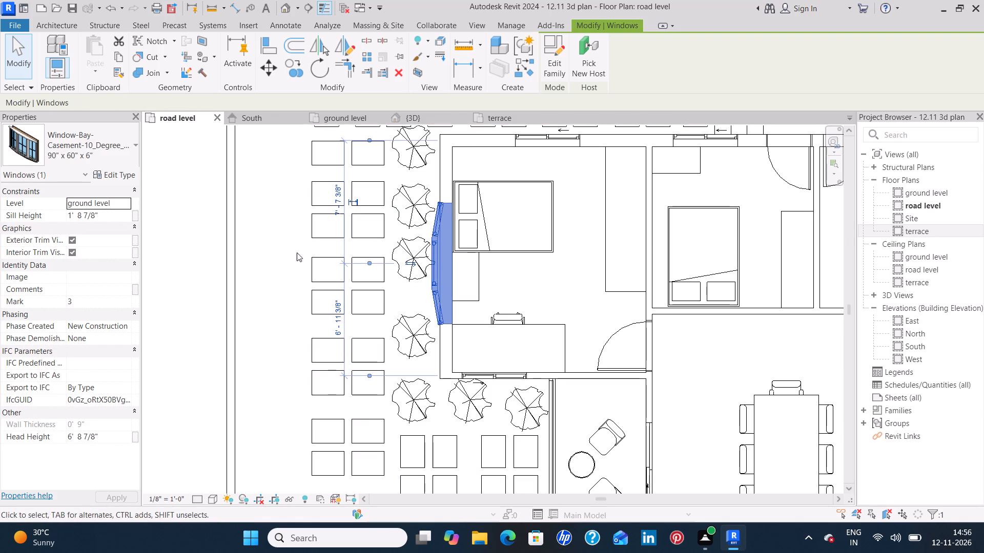
{"action": "left_click", "coordinate": [263, 256]}
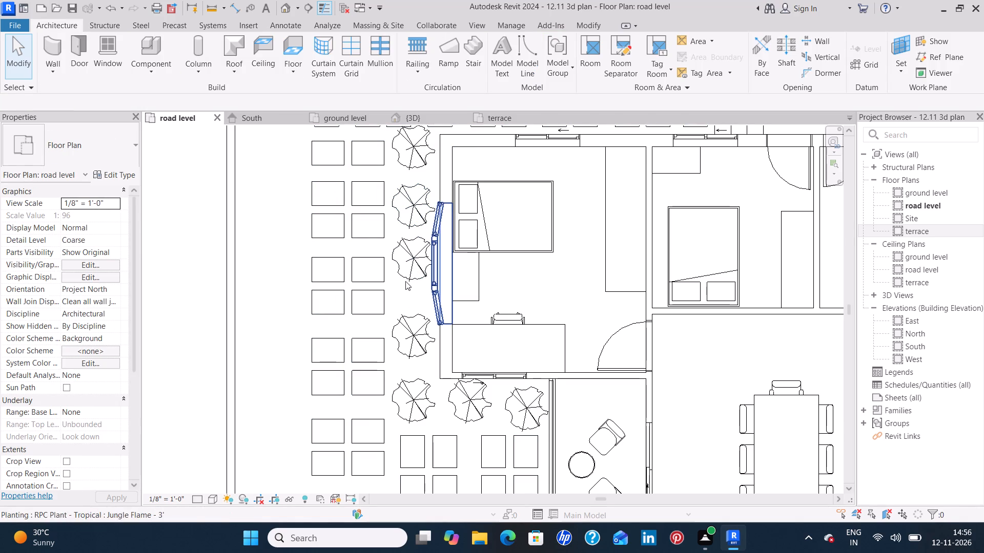
{"action": "left_click", "coordinate": [406, 276]}
{"action": "left_click", "coordinate": [239, 273]}
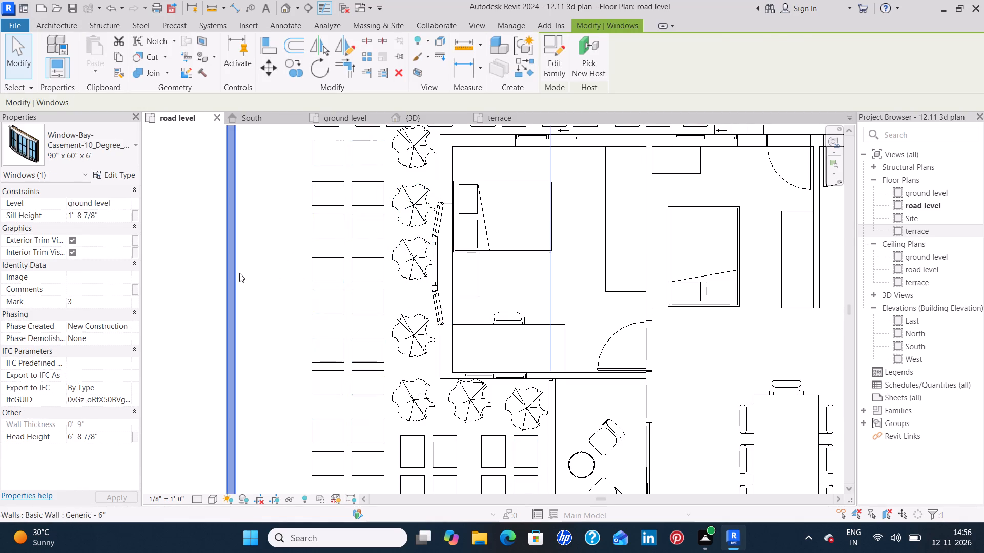
Nudge the third Jungle Flame from the north in the bedroom-side column about 7" south.
{"action": "scroll", "coordinate": [378, 271], "scroll_direction": "up", "scroll_amount": 4}
{"action": "left_click", "coordinate": [434, 275]}
{"action": "key", "text": "Down"}
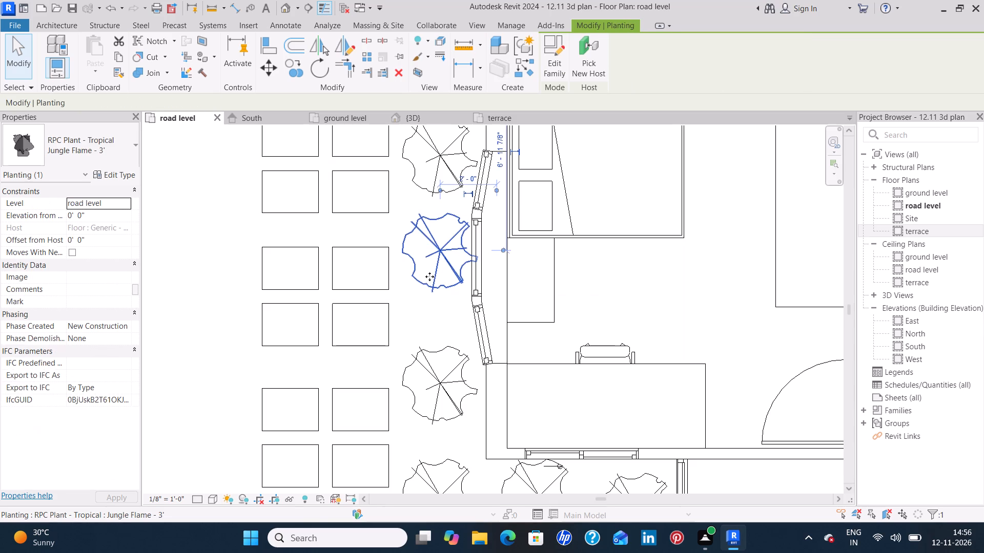
{"action": "key", "text": "Down"}
{"action": "key", "text": "Down"}
{"action": "key", "text": "Down"}
{"action": "key", "text": "Down"}
{"action": "key", "text": "Down"}
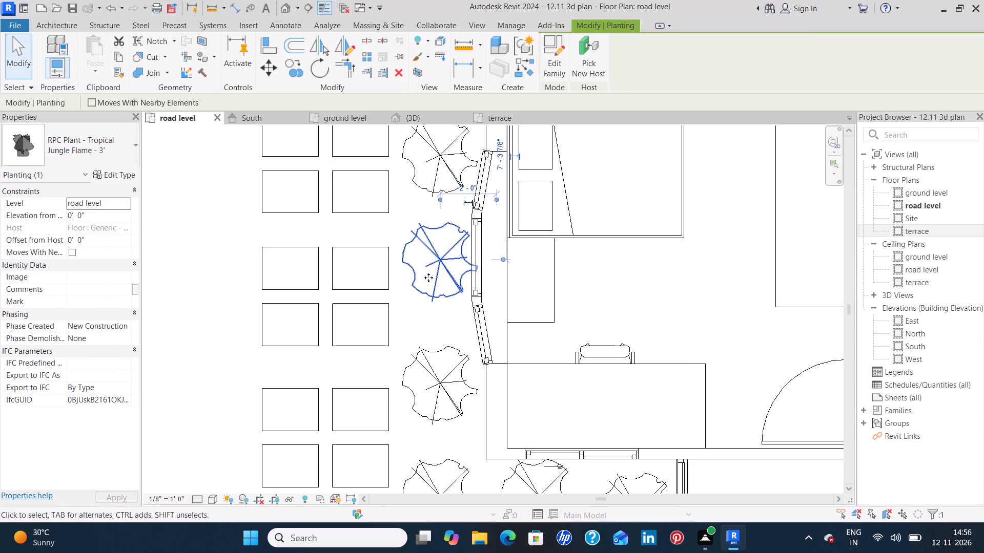
{"action": "key", "text": "Down"}
{"action": "scroll", "coordinate": [428, 278], "scroll_direction": "down", "scroll_amount": 4}
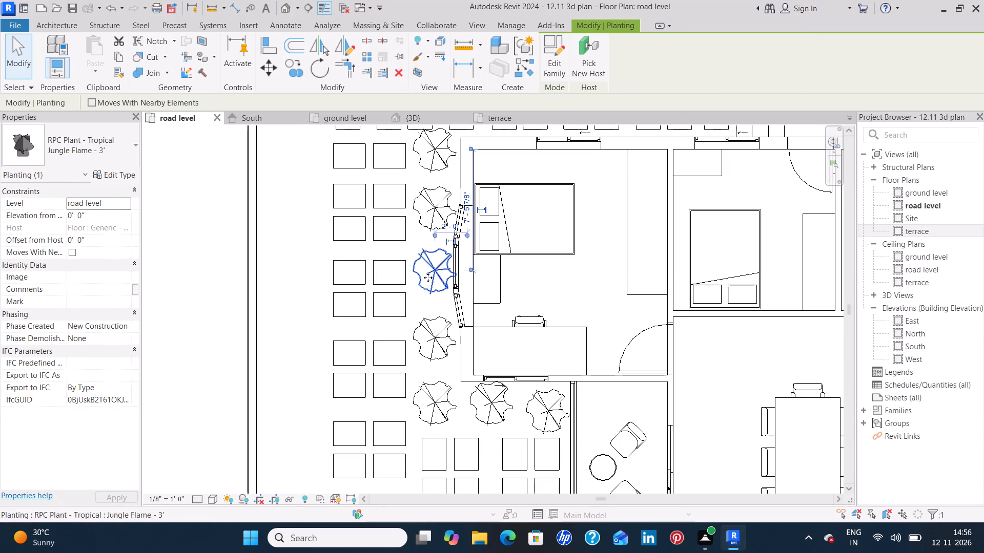
{"action": "left_click", "coordinate": [286, 260]}
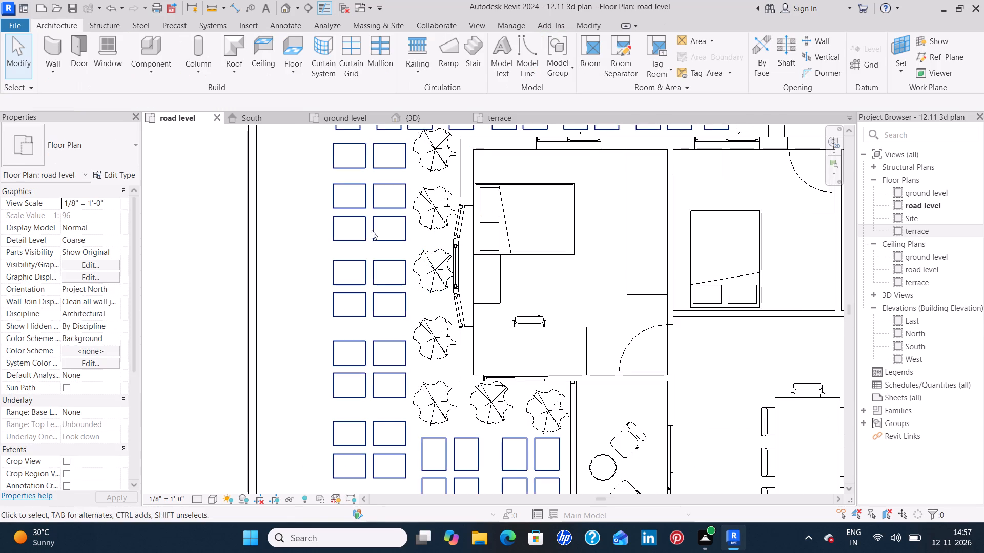
Nudge the second and third Jungle Flames from the north in the bedroom-side column about 4" further south each.
{"action": "left_click", "coordinate": [420, 214]}
{"action": "key", "text": "Down"}
{"action": "key", "text": "Down"}
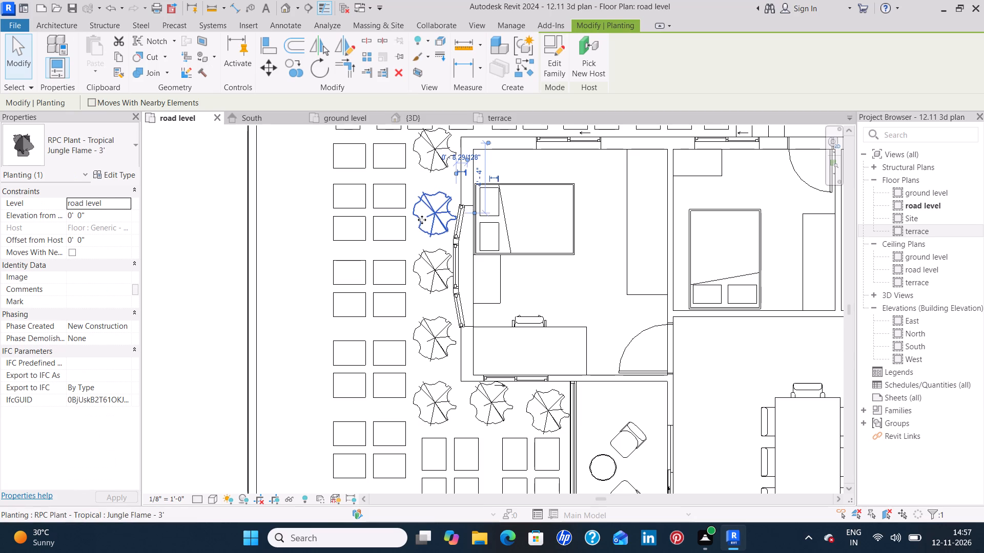
{"action": "left_click", "coordinate": [418, 280]}
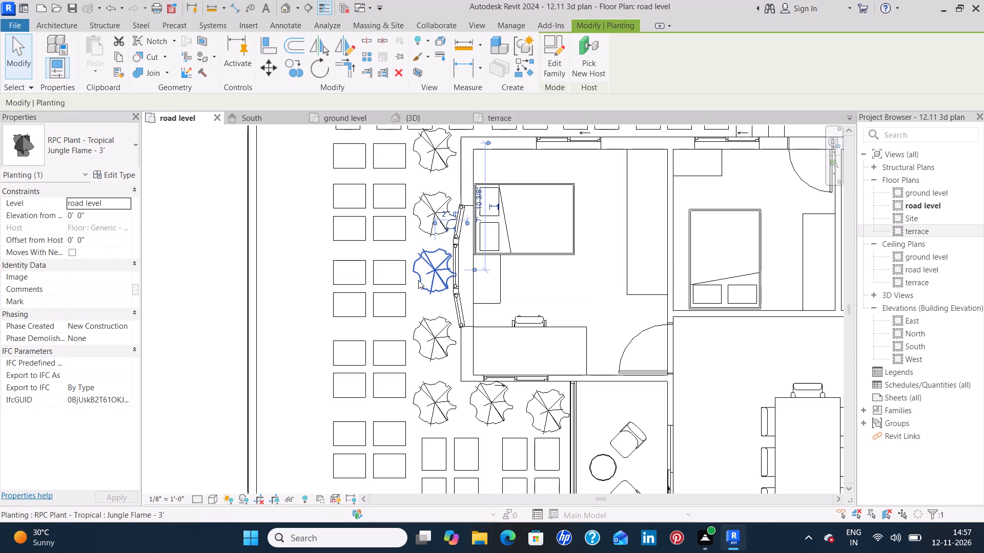
{"action": "key", "text": "Down"}
{"action": "key", "text": "Down"}
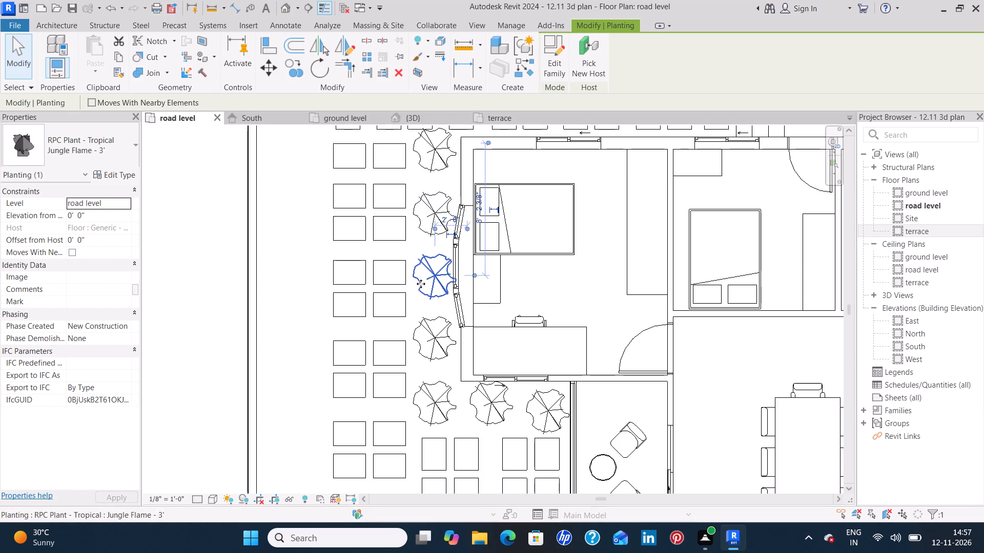
{"action": "key", "text": "Down"}
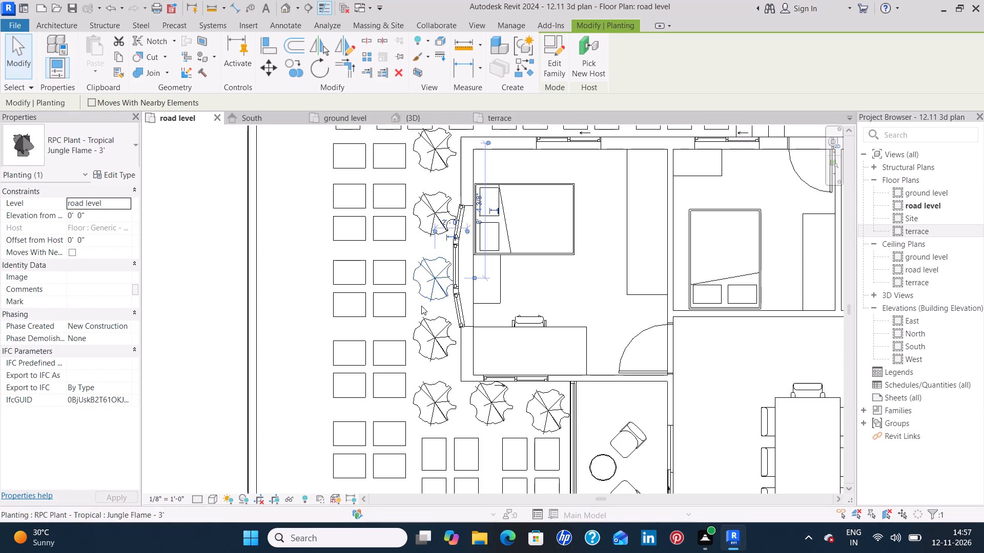
{"action": "key", "text": "Up"}
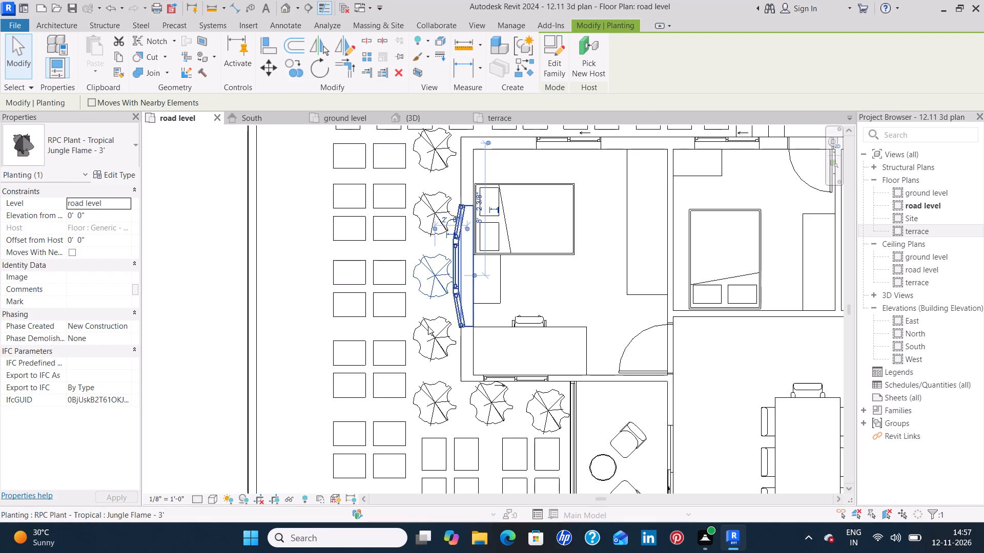
Nudge the middle Jungle Flame along the sit-out recess's north wall about 3" south.
{"action": "left_click", "coordinate": [481, 409]}
{"action": "scroll", "coordinate": [484, 408], "scroll_direction": "up", "scroll_amount": 3}
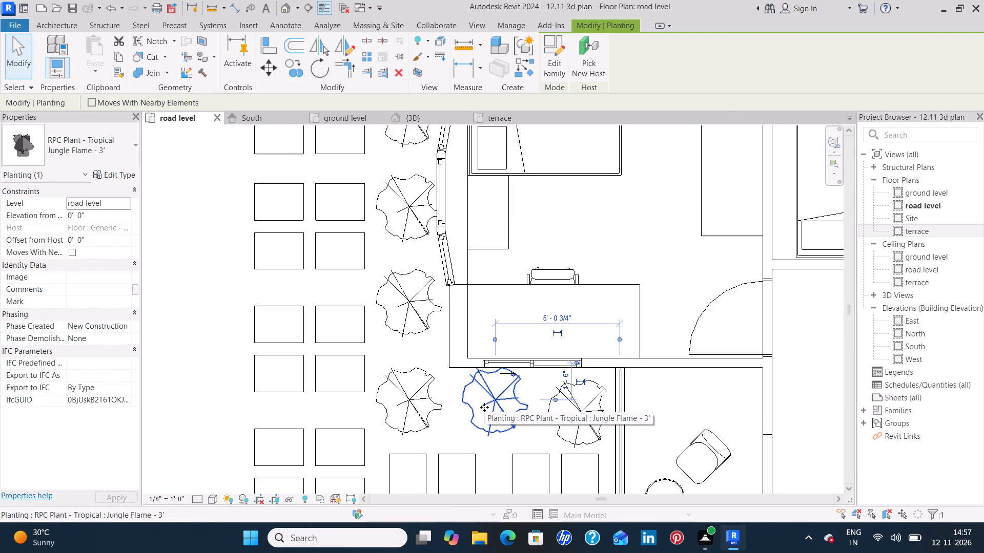
{"action": "key", "text": "Down"}
{"action": "key", "text": "Down"}
{"action": "key", "text": "Down"}
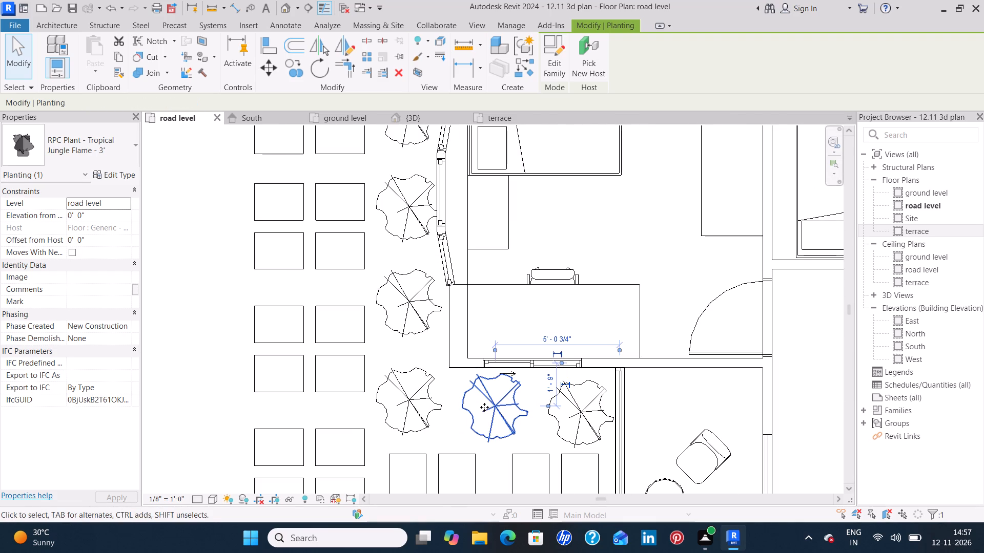
{"action": "left_click", "coordinate": [426, 413]}
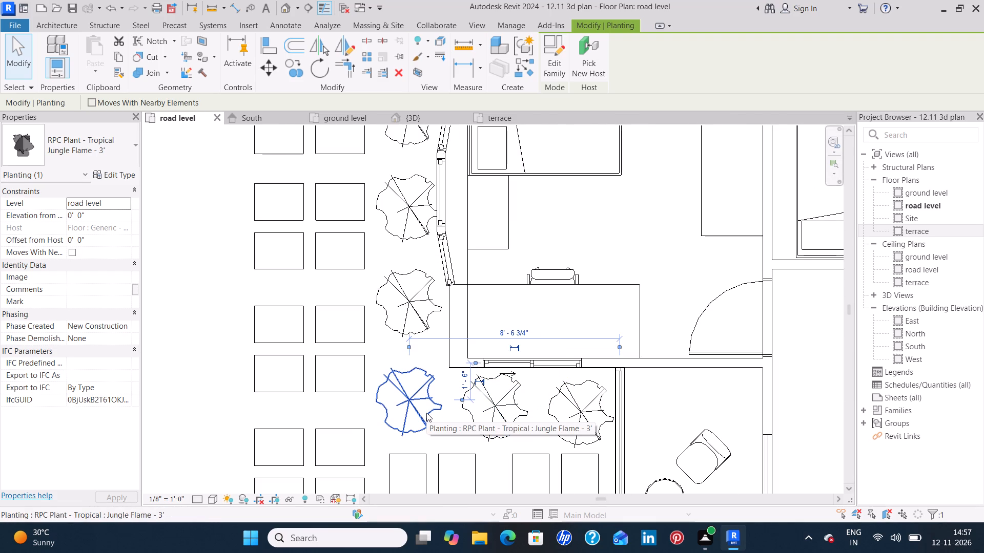
{"action": "left_click", "coordinate": [320, 407]}
Nudge the westernmost Jungle Flame along the sit-out recess's south wall about 1" south.
{"action": "scroll", "coordinate": [329, 405], "scroll_direction": "down", "scroll_amount": 5}
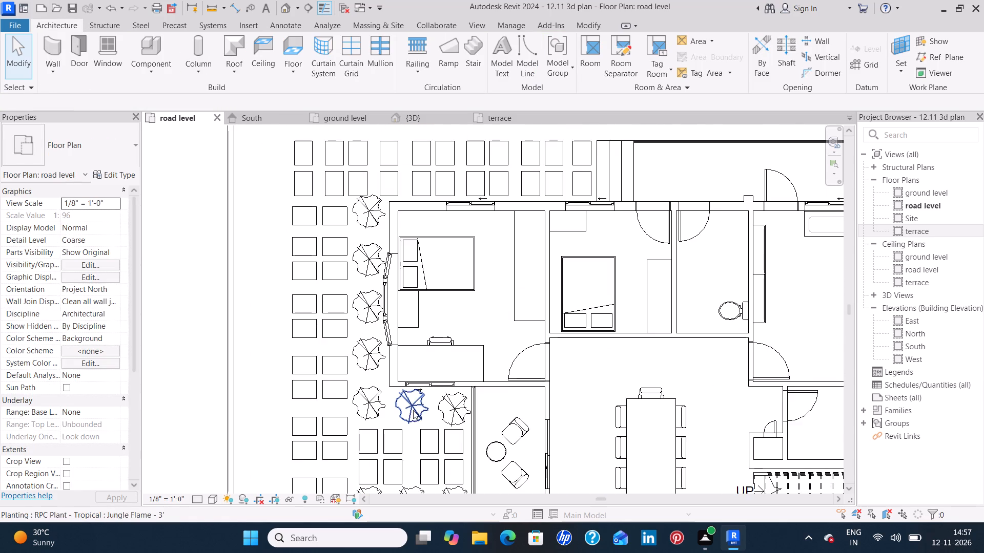
{"action": "middle_click_drag", "start_coordinate": [413, 410], "coordinate": [427, 286]}
{"action": "middle_click_drag", "start_coordinate": [427, 370], "coordinate": [432, 279]}
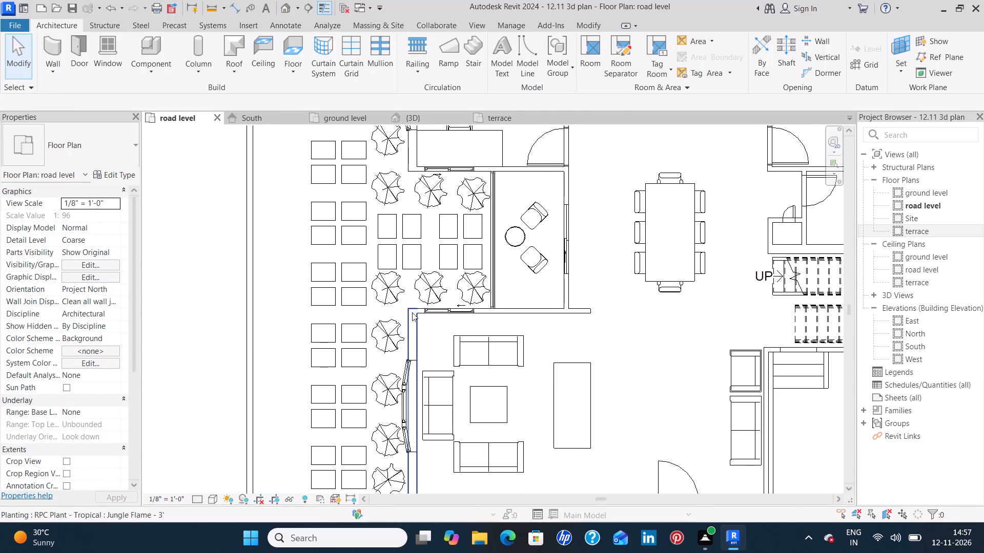
{"action": "middle_click_drag", "start_coordinate": [385, 370], "coordinate": [385, 309]}
{"action": "left_click", "coordinate": [376, 239]}
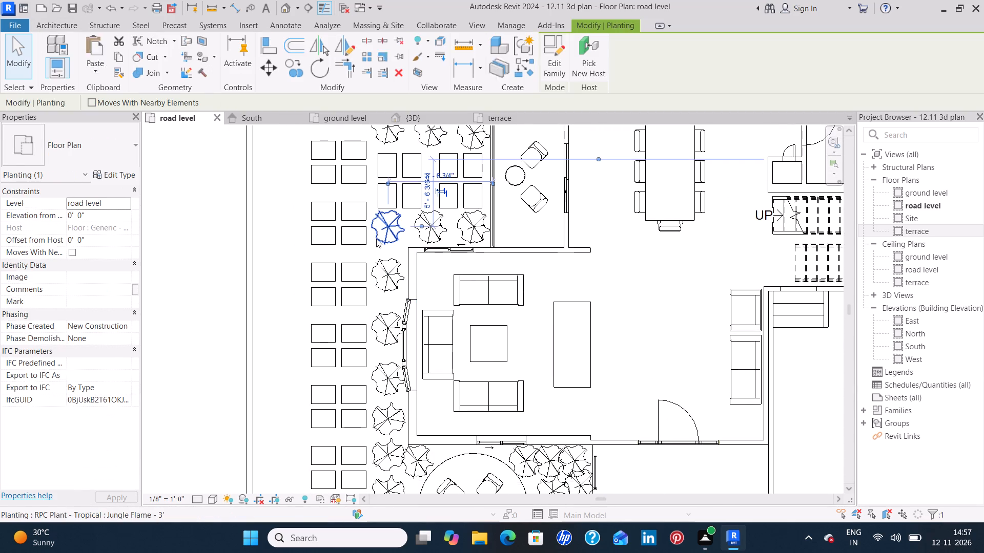
{"action": "scroll", "coordinate": [376, 239], "scroll_direction": "up", "scroll_amount": 6}
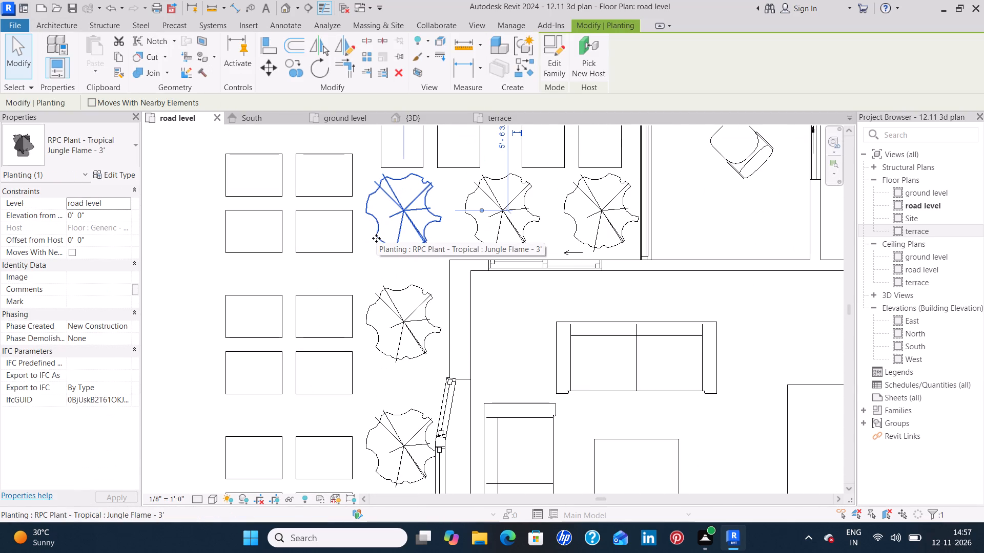
{"action": "key", "text": "Down"}
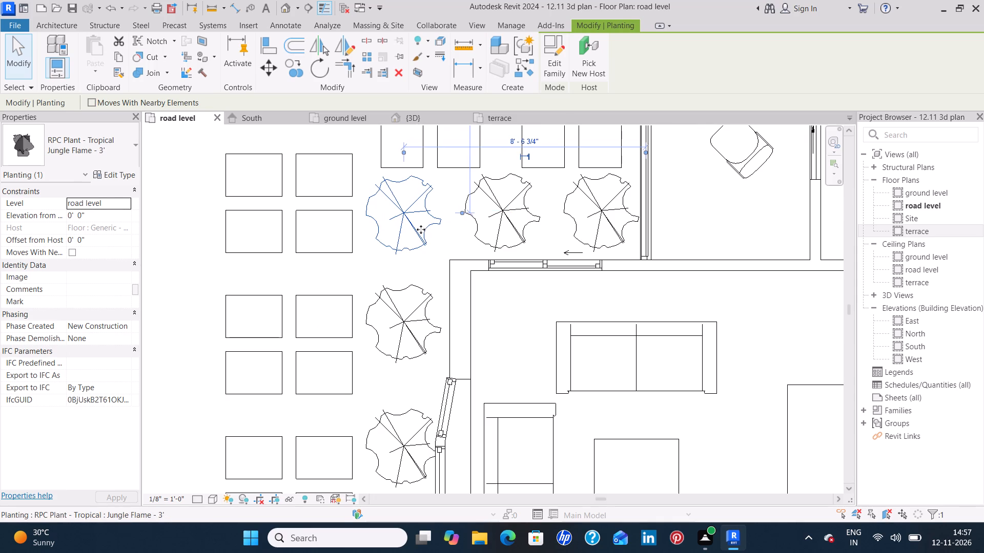
{"action": "left_click", "coordinate": [432, 259]}
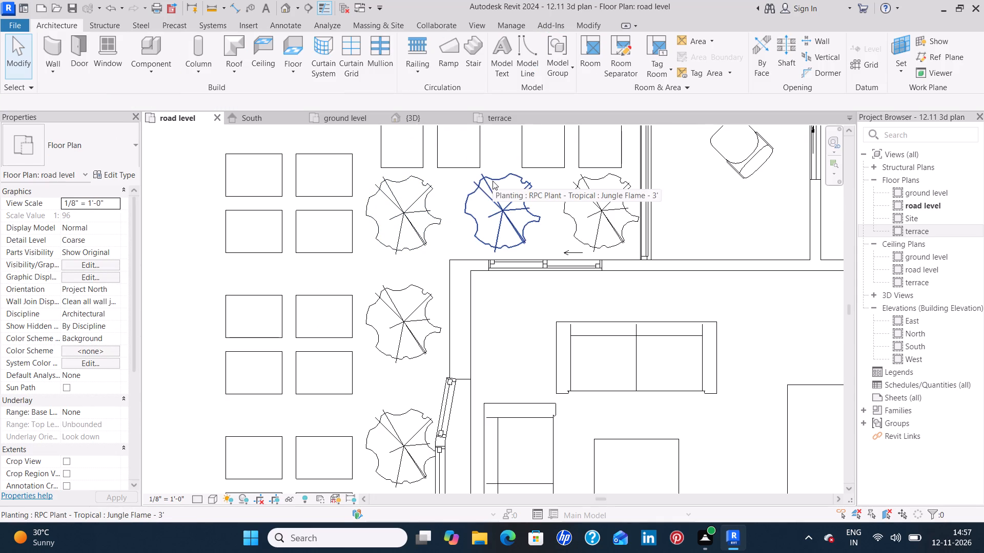
Examine the planting layout along the house's west side, the circular seating floor and the wider compound in the road level plan.
{"action": "scroll", "coordinate": [405, 306], "scroll_direction": "down", "scroll_amount": 5}
{"action": "middle_click_drag", "start_coordinate": [384, 381], "coordinate": [411, 234]}
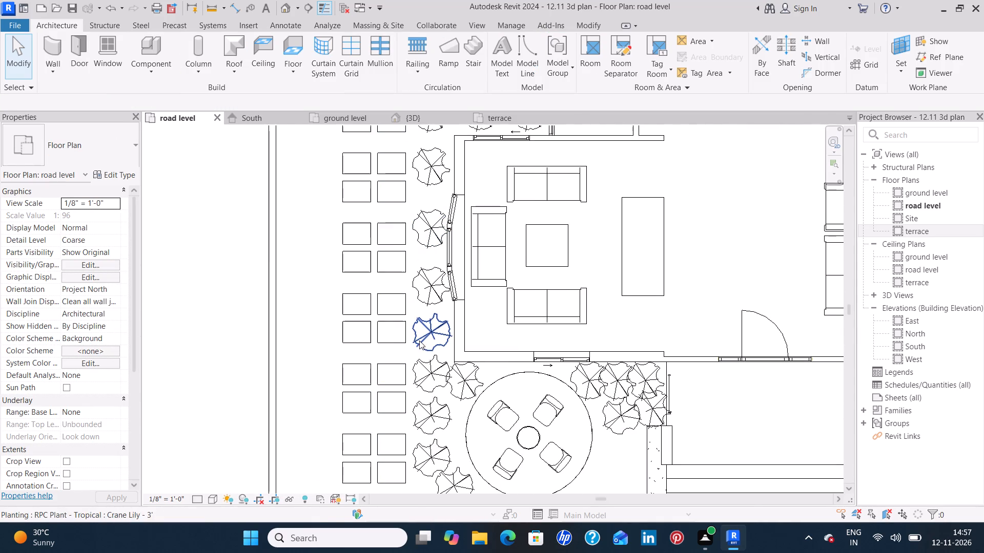
{"action": "middle_click_drag", "start_coordinate": [419, 348], "coordinate": [424, 261]}
{"action": "middle_click_drag", "start_coordinate": [423, 360], "coordinate": [413, 294]}
{"action": "scroll", "coordinate": [413, 294], "scroll_direction": "down", "scroll_amount": 4}
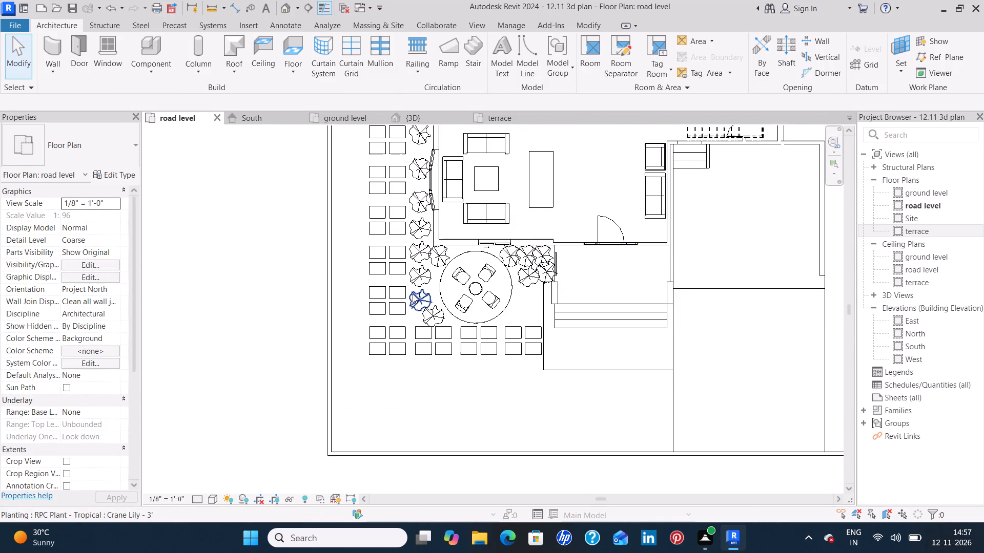
{"action": "middle_click_drag", "start_coordinate": [512, 283], "coordinate": [494, 412]}
{"action": "scroll", "coordinate": [502, 350], "scroll_direction": "down", "scroll_amount": 5}
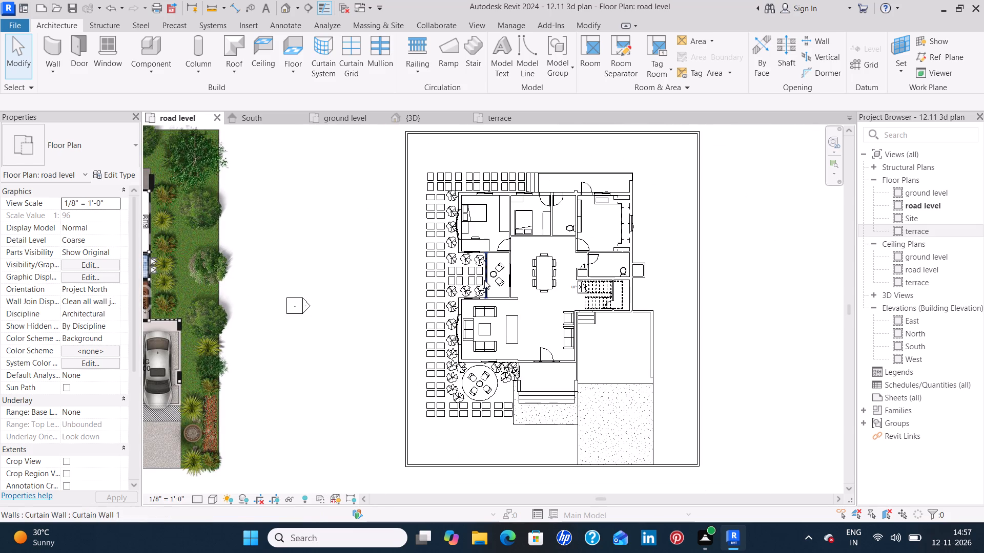
{"action": "middle_click_drag", "start_coordinate": [484, 281], "coordinate": [477, 332]}
{"action": "scroll", "coordinate": [534, 362], "scroll_direction": "up", "scroll_amount": 3}
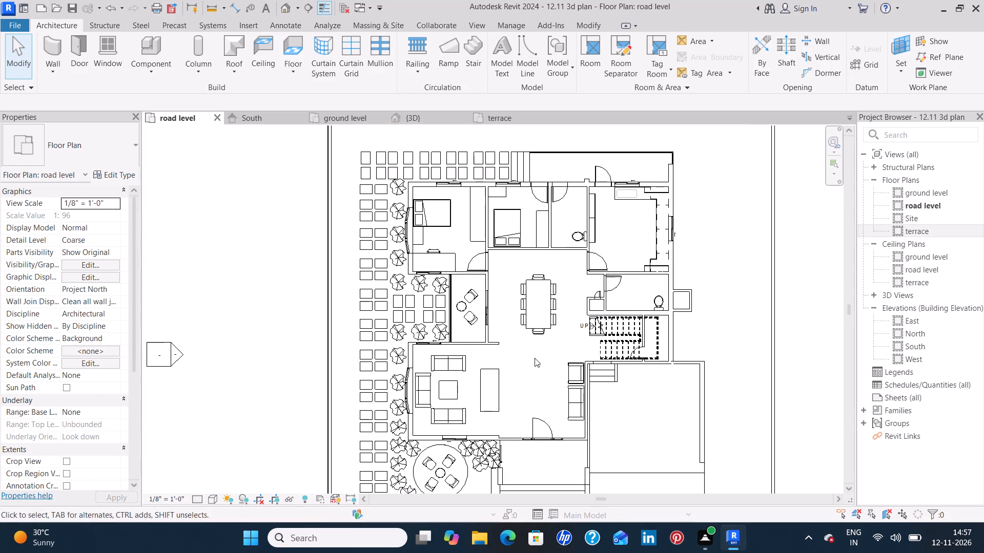
{"action": "middle_click_drag", "start_coordinate": [523, 368], "coordinate": [552, 255]}
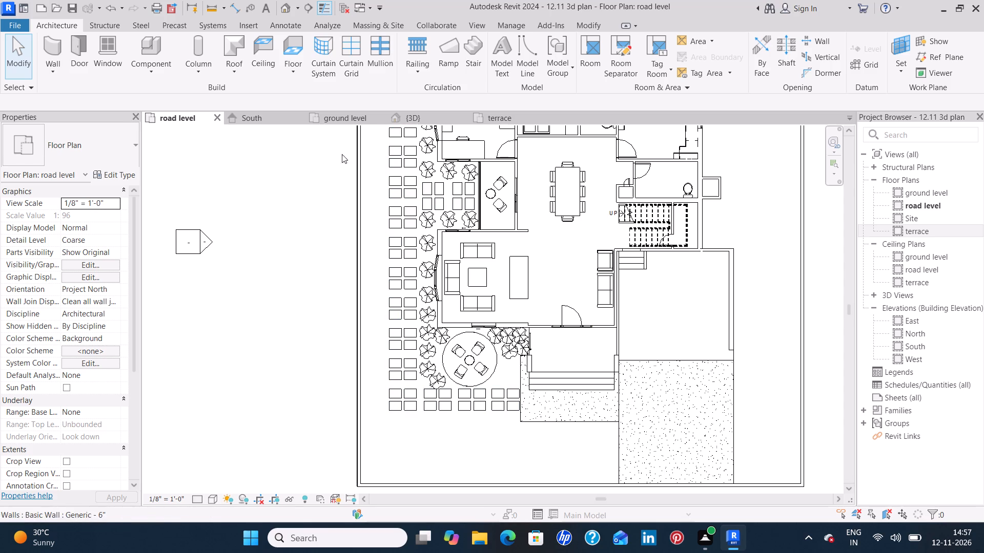
Inspect the planting along the west walls, circular seating floor and front entrance in the 3D view, and return to the road level plan.
{"action": "left_click", "coordinate": [434, 118]}
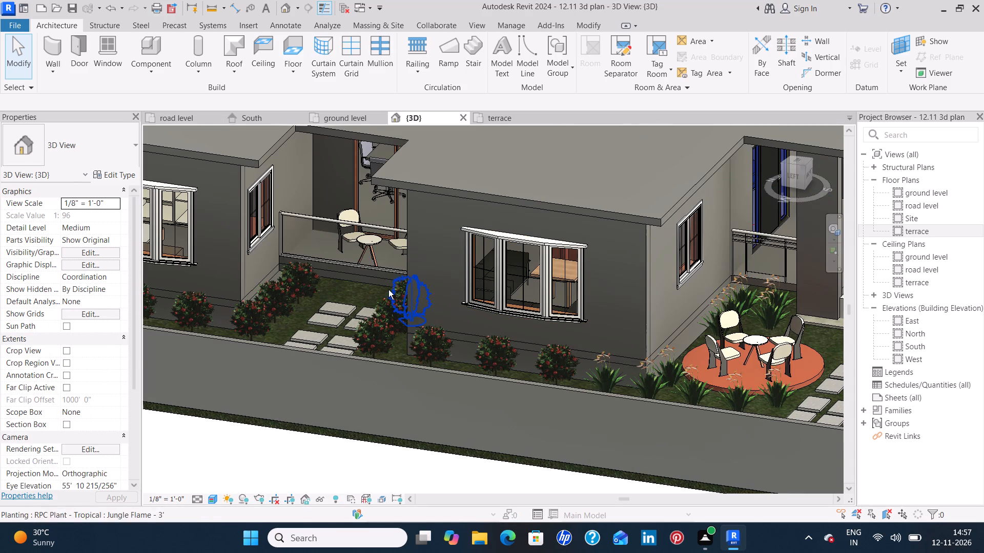
{"action": "middle_click_drag", "start_coordinate": [388, 290], "coordinate": [463, 302], "text": "shift"}
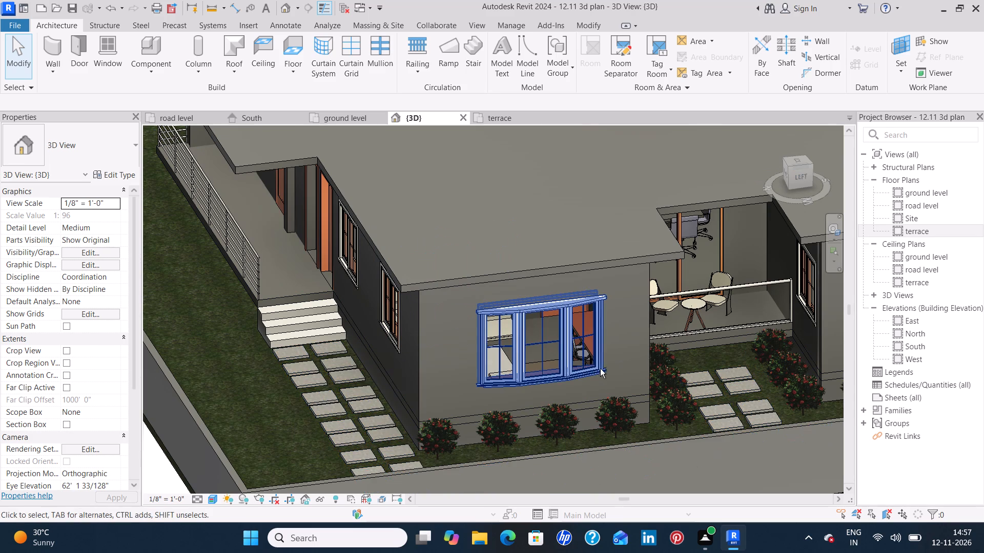
{"action": "middle_click_drag", "start_coordinate": [603, 368], "coordinate": [508, 363], "text": "shift"}
{"action": "middle_click_drag", "start_coordinate": [580, 343], "coordinate": [507, 353], "text": "shift"}
{"action": "middle_click_drag", "start_coordinate": [575, 328], "coordinate": [495, 344], "text": "shift"}
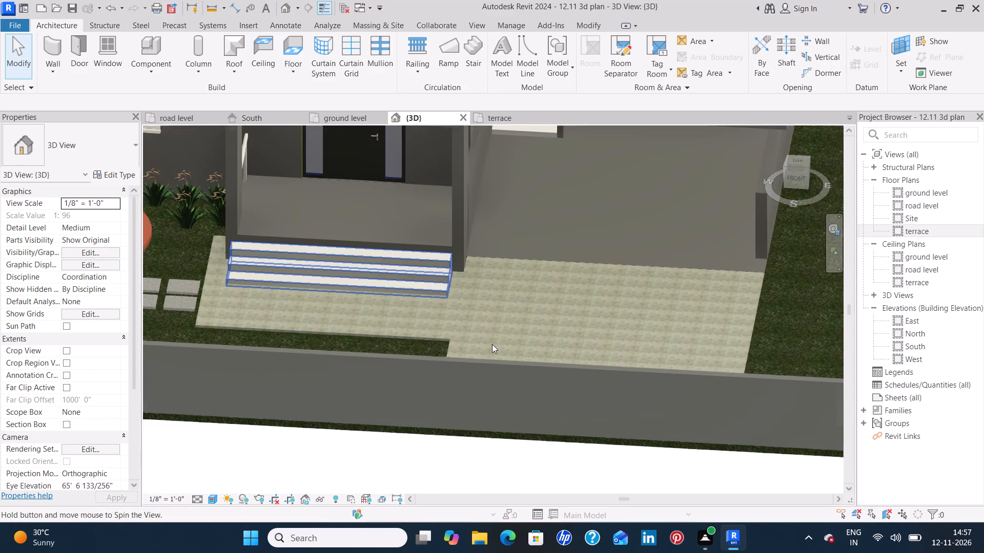
{"action": "middle_click_drag", "start_coordinate": [222, 269], "coordinate": [549, 289]}
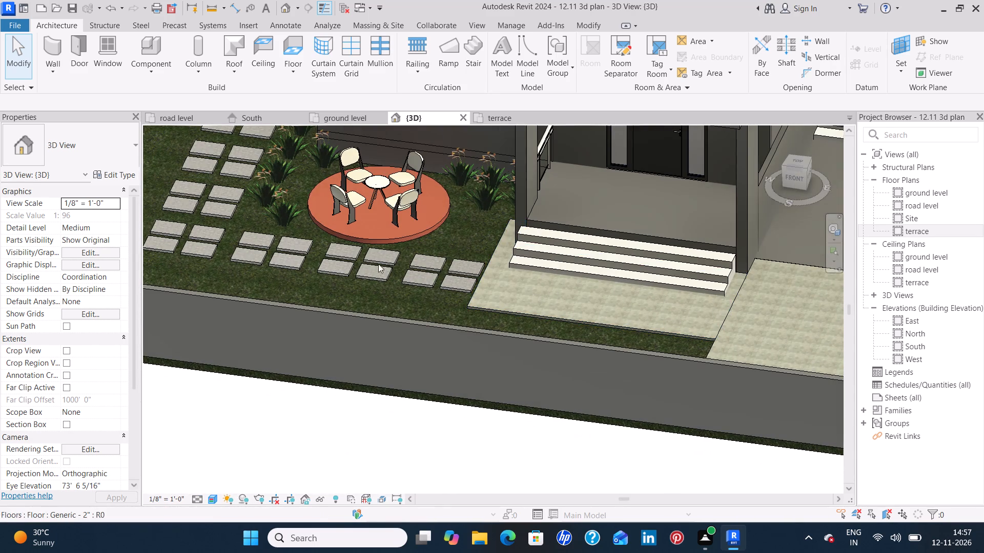
{"action": "middle_click_drag", "start_coordinate": [367, 225], "coordinate": [362, 185]}
{"action": "middle_click_drag", "start_coordinate": [362, 185], "coordinate": [388, 344]}
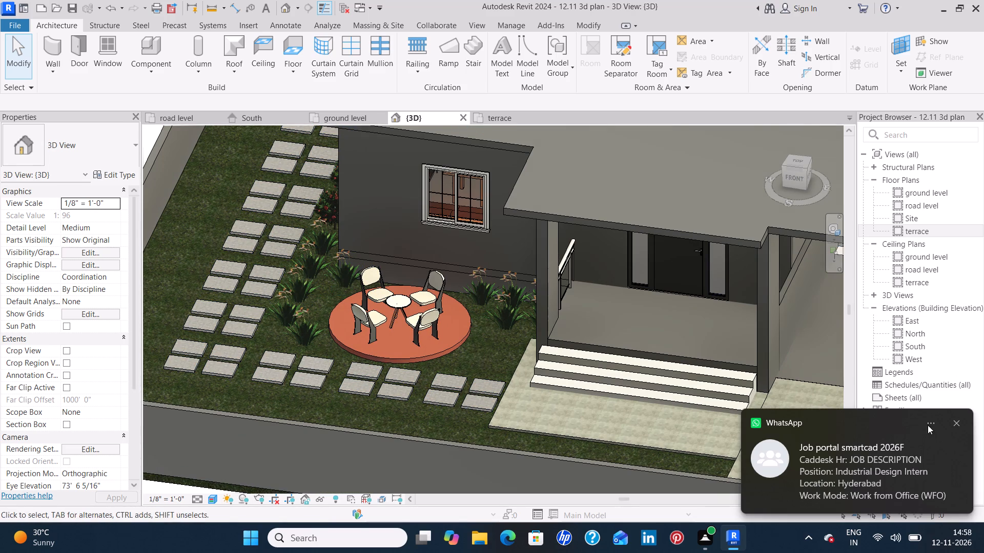
{"action": "left_click", "coordinate": [958, 422]}
{"action": "scroll", "coordinate": [607, 394], "scroll_direction": "down", "scroll_amount": 4}
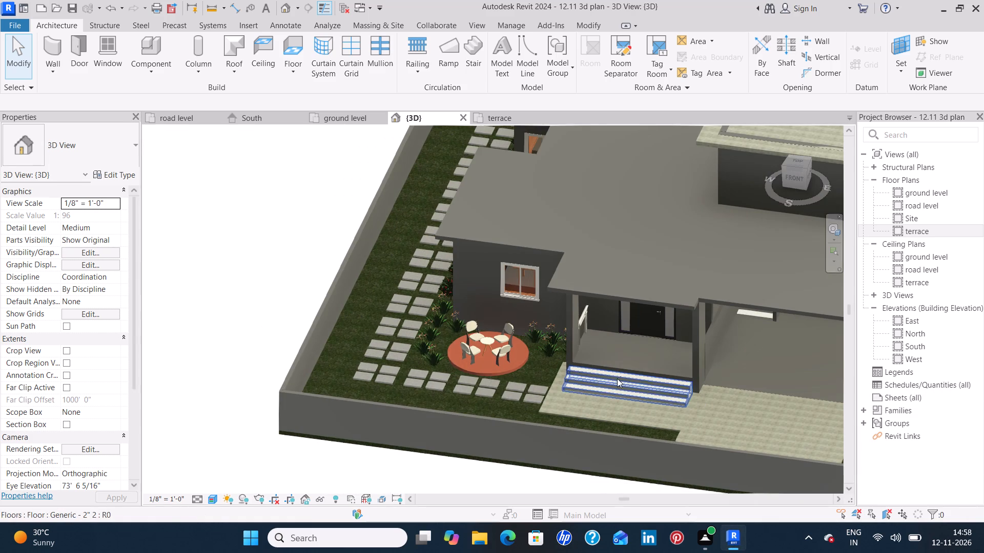
{"action": "left_click", "coordinate": [194, 120]}
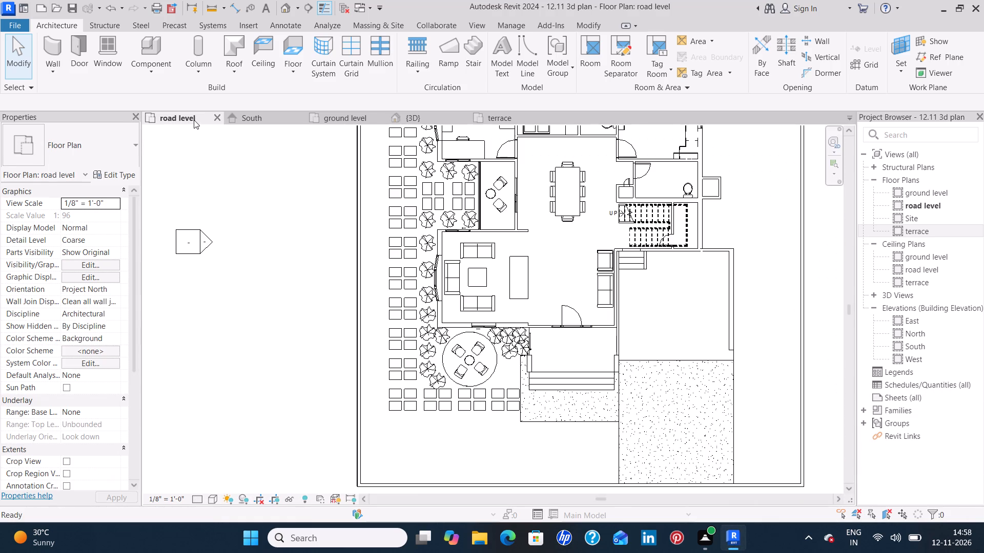
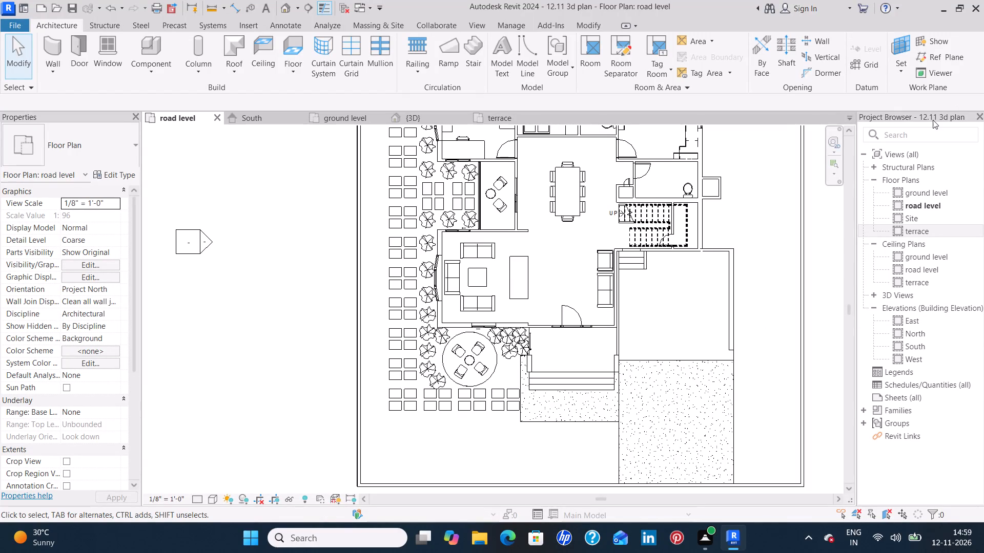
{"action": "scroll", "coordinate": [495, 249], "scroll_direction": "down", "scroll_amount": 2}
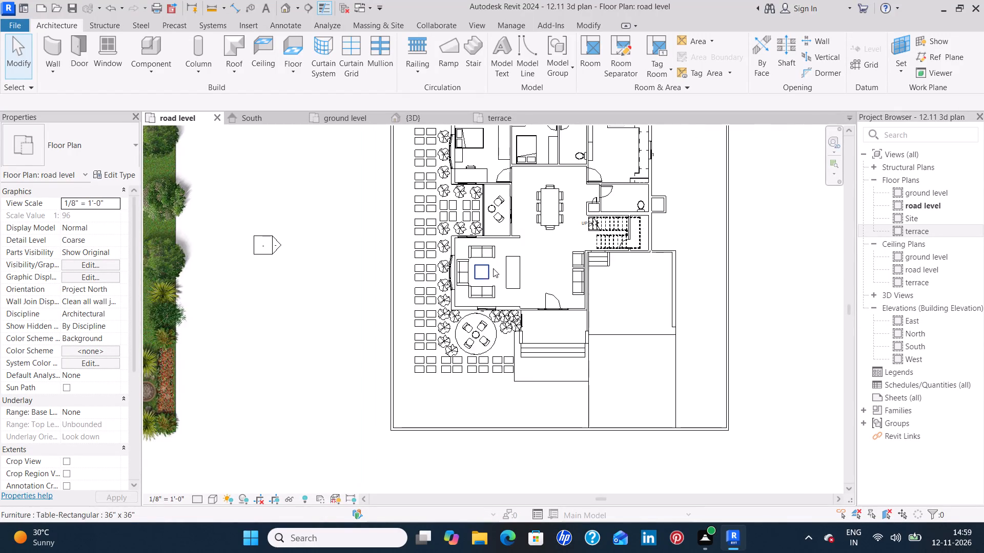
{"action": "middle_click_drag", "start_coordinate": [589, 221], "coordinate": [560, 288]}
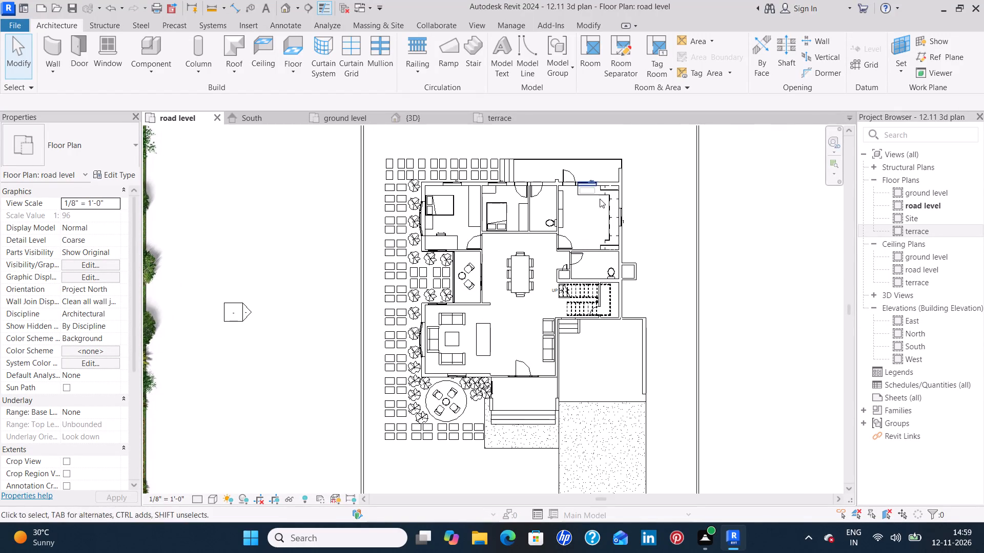
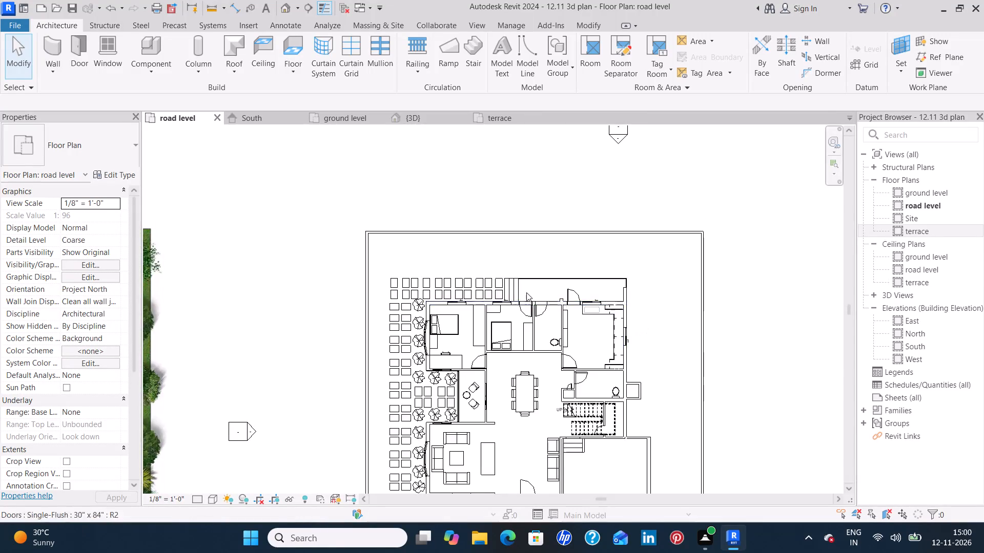
Examine the road level plan from the north boundary to the south boundary, checking the open compound areas around the house.
{"action": "scroll", "coordinate": [520, 291], "scroll_direction": "up", "scroll_amount": 4}
{"action": "middle_click_drag", "start_coordinate": [499, 231], "coordinate": [515, 313]}
{"action": "scroll", "coordinate": [515, 314], "scroll_direction": "up", "scroll_amount": 2}
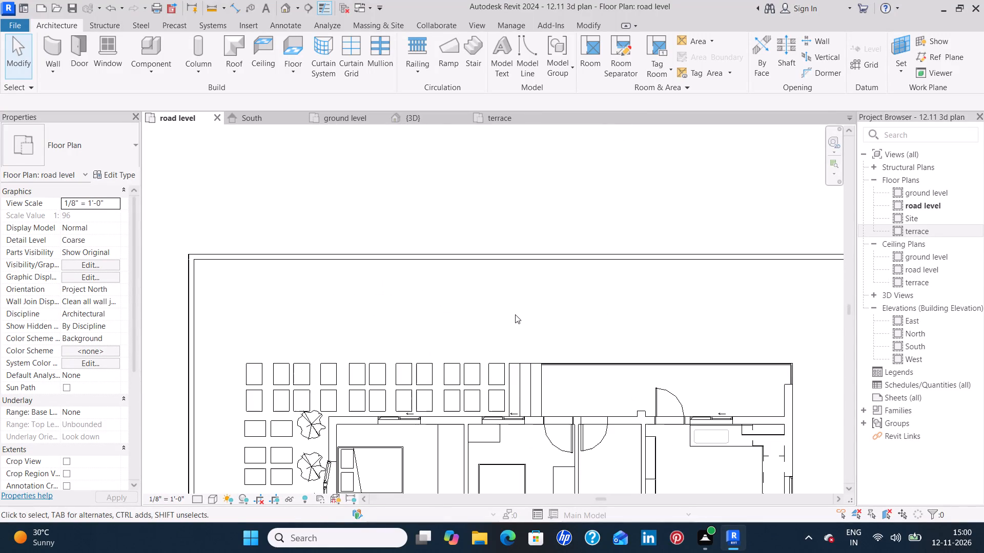
{"action": "middle_click_drag", "start_coordinate": [516, 314], "coordinate": [570, 316]}
{"action": "scroll", "coordinate": [570, 316], "scroll_direction": "down", "scroll_amount": 1}
{"action": "middle_click_drag", "start_coordinate": [600, 313], "coordinate": [483, 282]}
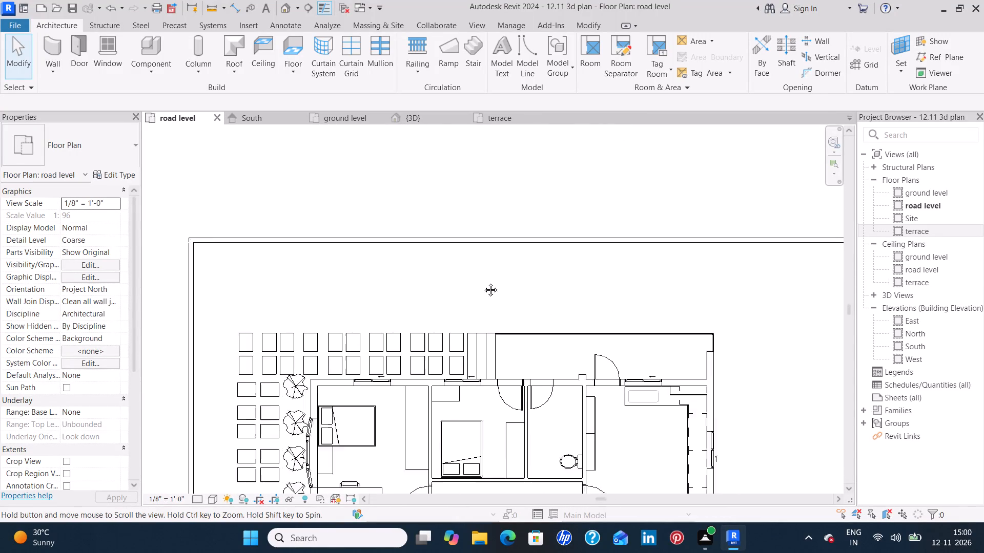
{"action": "middle_click_drag", "start_coordinate": [483, 282], "coordinate": [464, 280]}
{"action": "scroll", "coordinate": [503, 292], "scroll_direction": "down", "scroll_amount": 1}
{"action": "middle_click_drag", "start_coordinate": [707, 338], "coordinate": [686, 231]}
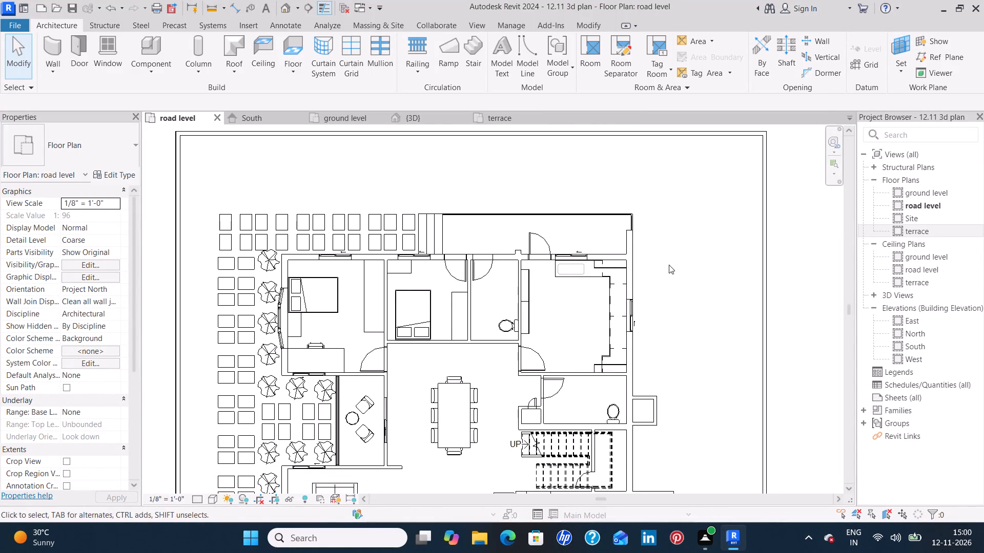
{"action": "middle_click_drag", "start_coordinate": [693, 334], "coordinate": [675, 247]}
{"action": "middle_click_drag", "start_coordinate": [664, 339], "coordinate": [644, 224]}
{"action": "middle_click_drag", "start_coordinate": [640, 295], "coordinate": [629, 219]}
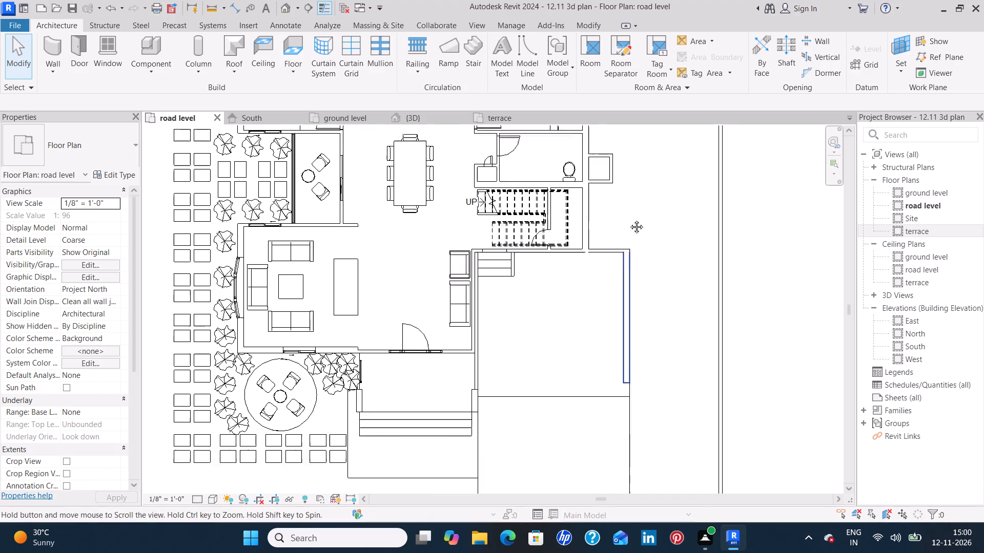
{"action": "middle_click_drag", "start_coordinate": [629, 219], "coordinate": [628, 200]}
{"action": "middle_click_drag", "start_coordinate": [678, 348], "coordinate": [670, 249]}
{"action": "middle_click_drag", "start_coordinate": [647, 351], "coordinate": [646, 317]}
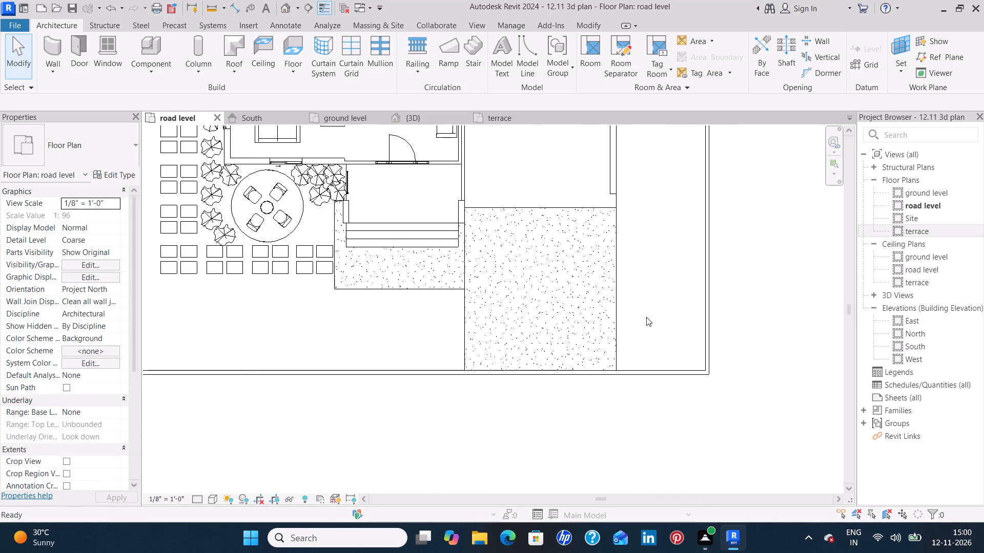
{"action": "scroll", "coordinate": [646, 317], "scroll_direction": "down", "scroll_amount": 2}
{"action": "middle_click_drag", "start_coordinate": [646, 317], "coordinate": [669, 347]}
{"action": "middle_click_drag", "start_coordinate": [666, 325], "coordinate": [653, 380]}
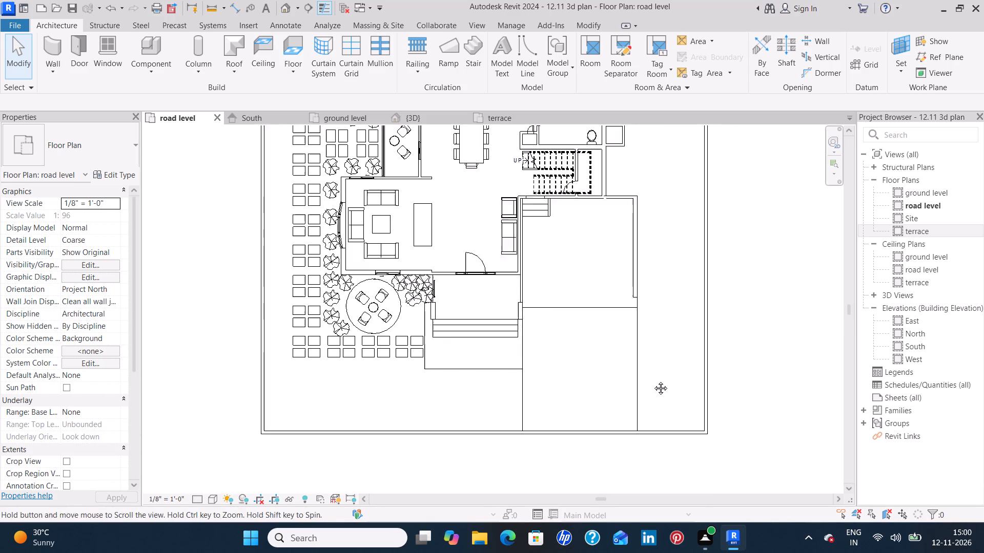
{"action": "middle_click_drag", "start_coordinate": [653, 380], "coordinate": [652, 381]}
{"action": "middle_click_drag", "start_coordinate": [648, 309], "coordinate": [669, 384]}
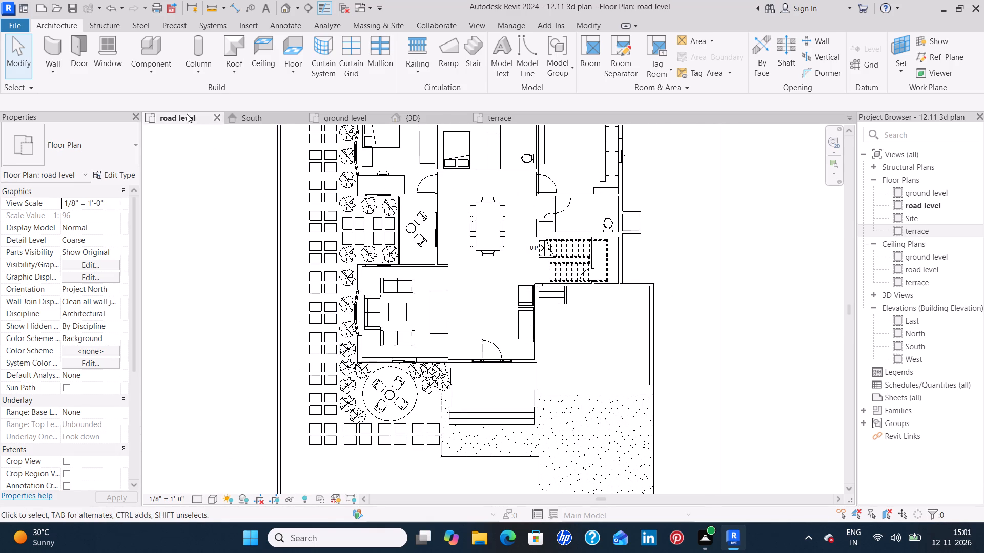
Load the RPC Shrub family from the Planting library for component placement.
{"action": "left_click", "coordinate": [153, 40]}
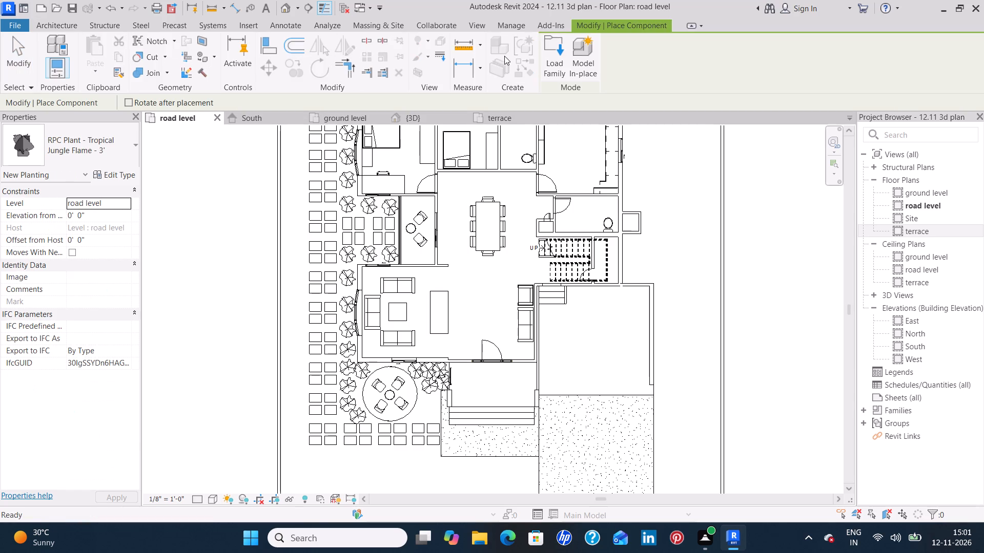
{"action": "left_click", "coordinate": [542, 68]}
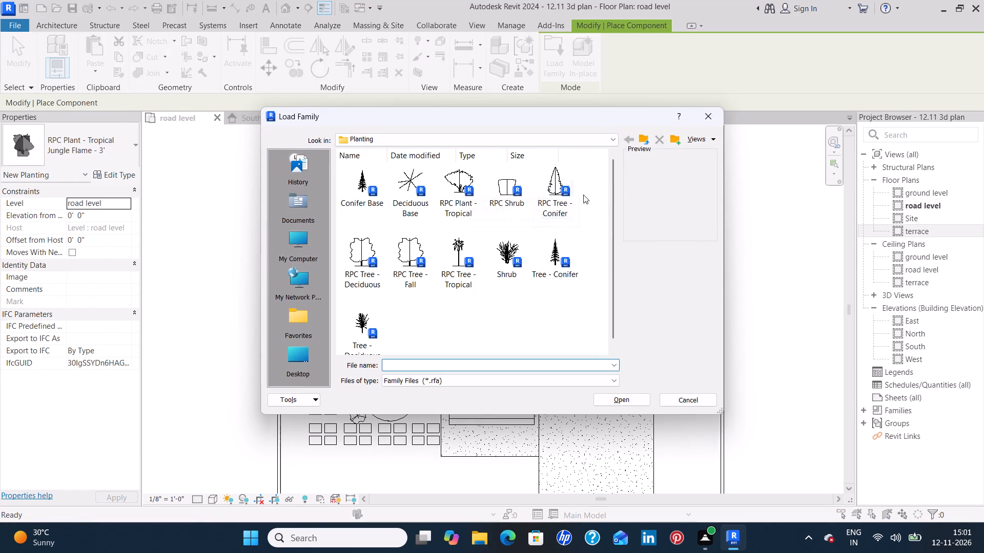
{"action": "left_click", "coordinate": [494, 196]}
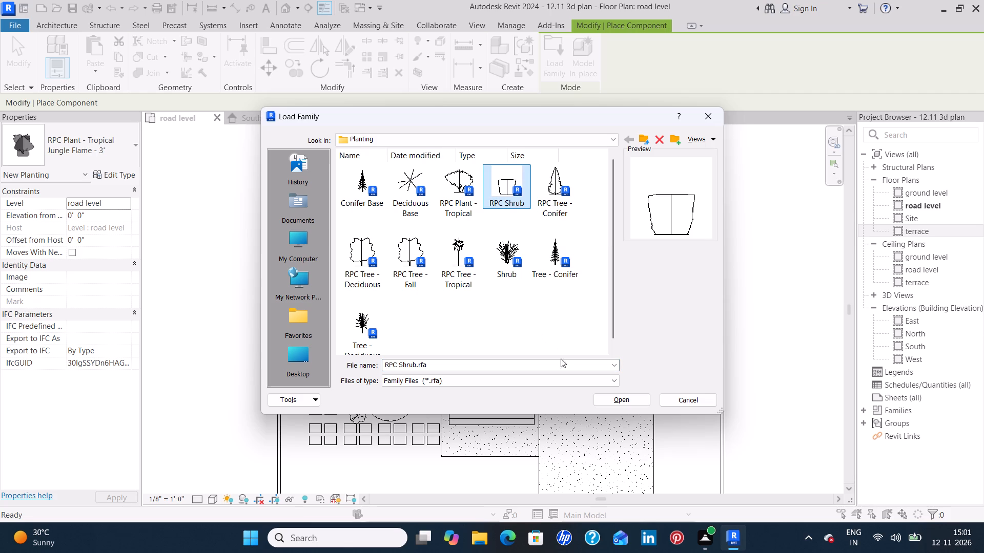
{"action": "left_click", "coordinate": [620, 401]}
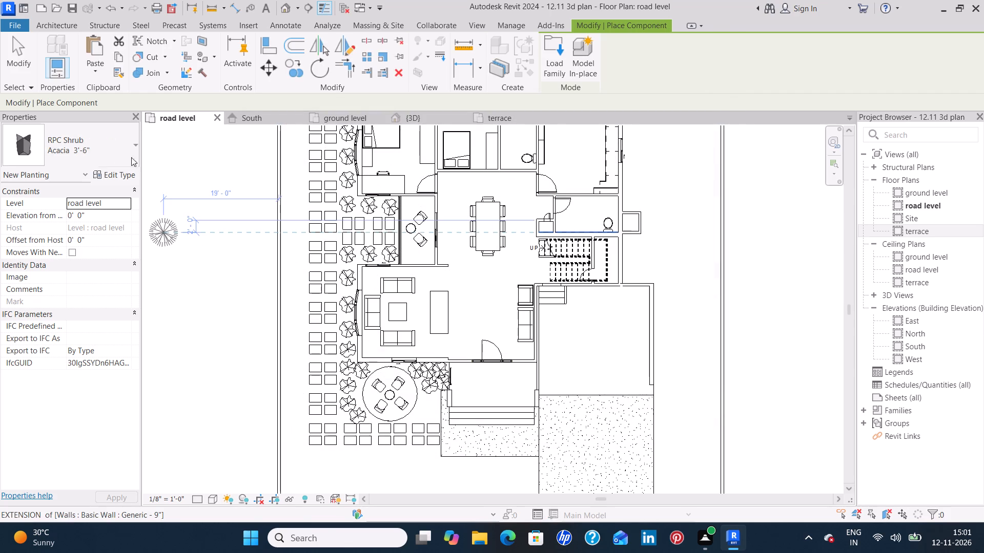
{"action": "left_click", "coordinate": [120, 156]}
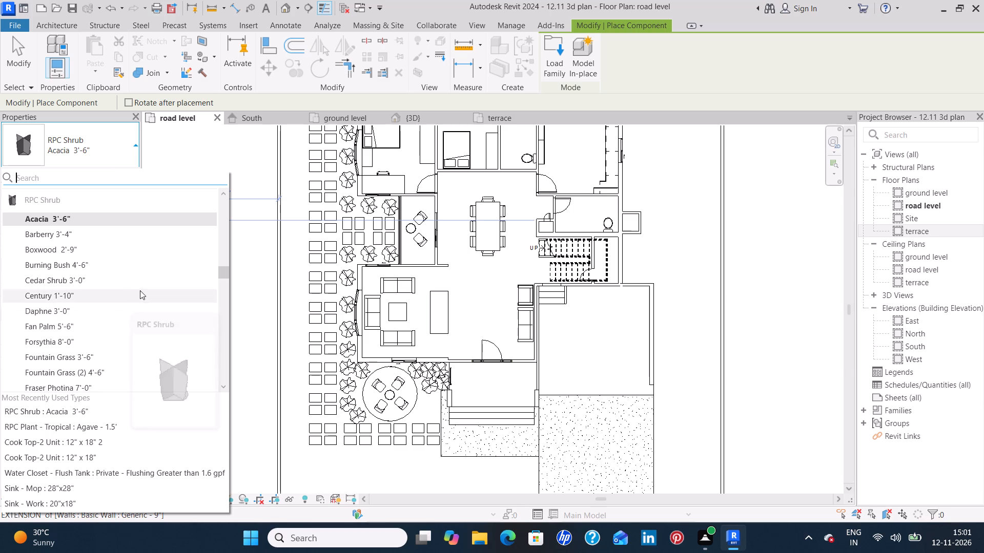
{"action": "left_click", "coordinate": [107, 157]}
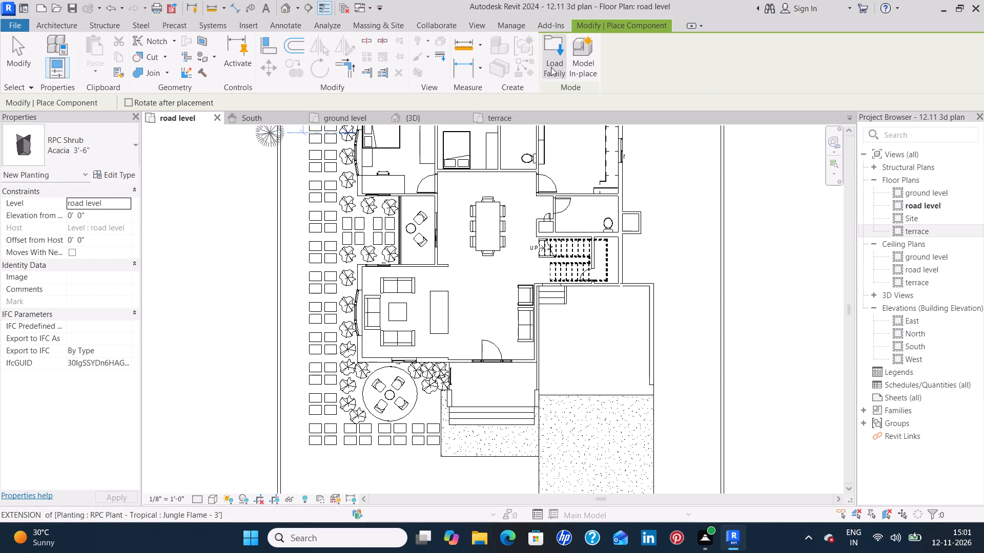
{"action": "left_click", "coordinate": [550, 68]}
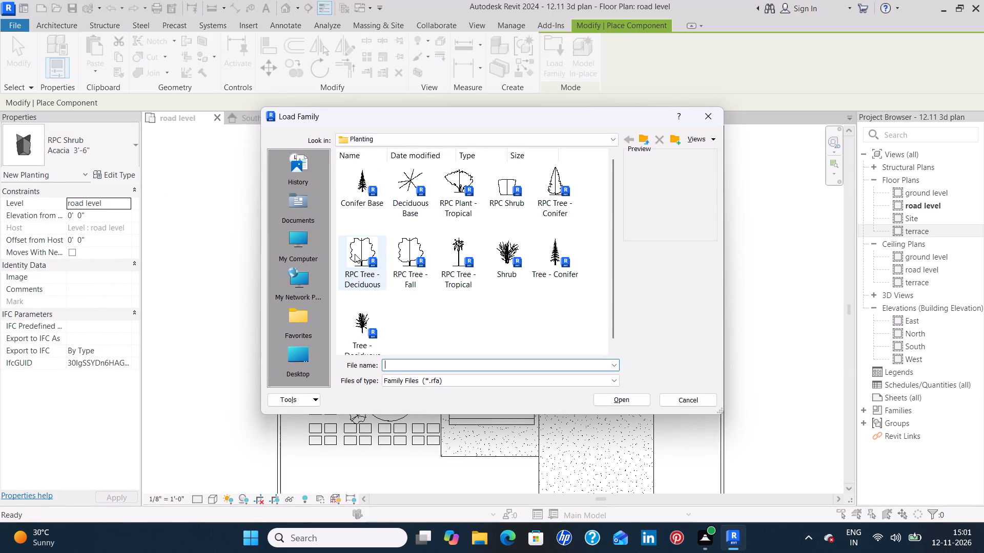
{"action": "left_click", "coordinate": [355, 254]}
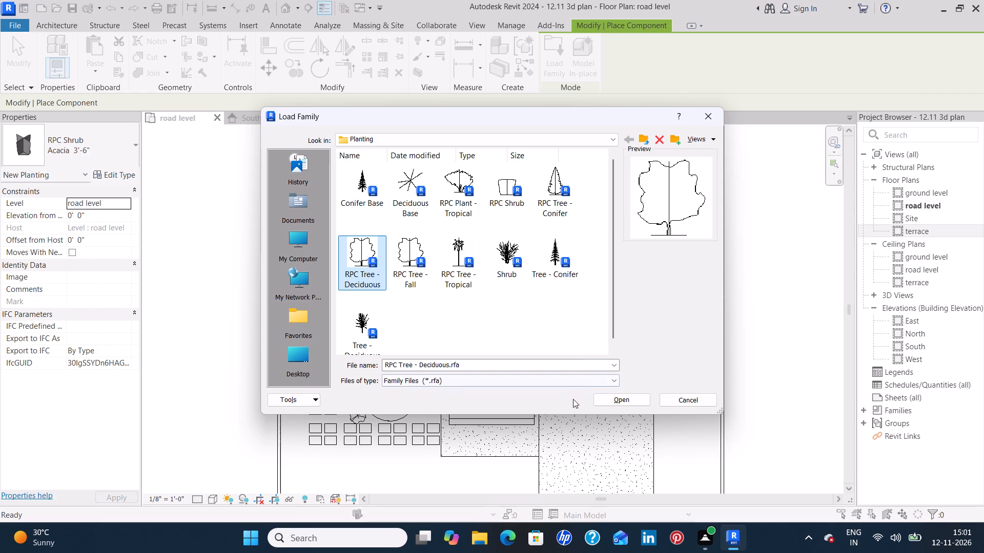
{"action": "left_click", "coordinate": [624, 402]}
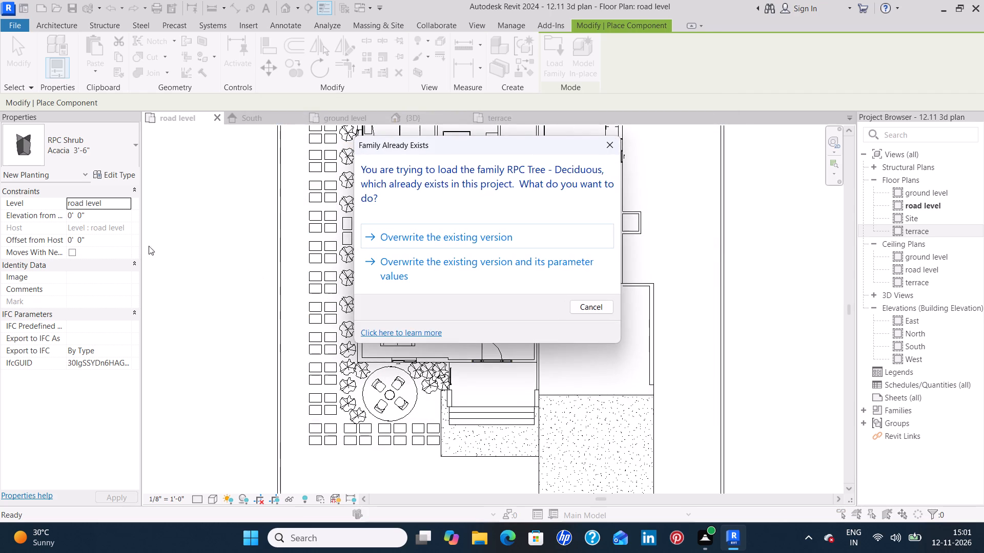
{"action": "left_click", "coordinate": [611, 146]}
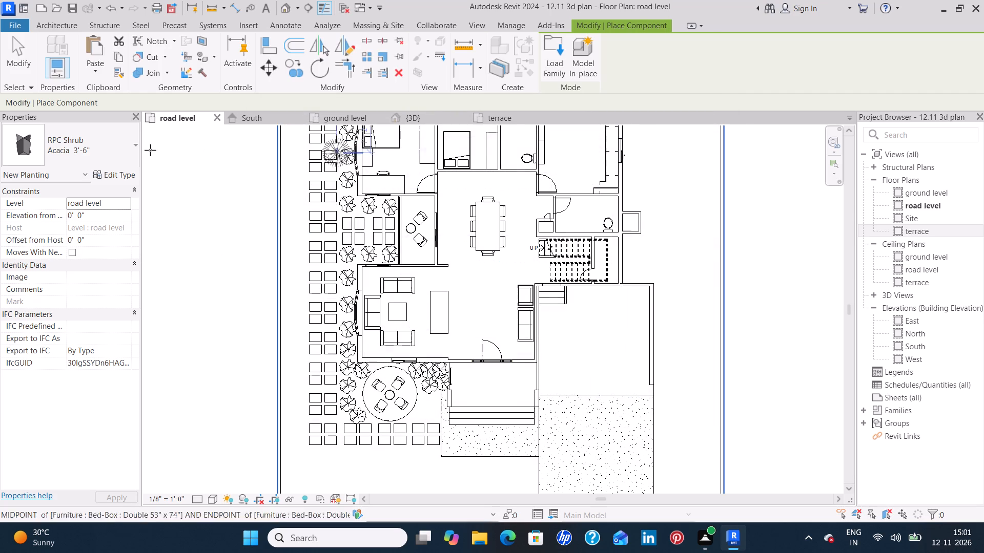
Place three RPC Shrub Oleander 5'-4" plants: outside the staircase wall, along the east boundary wall, and in the compound's south-east corner.
{"action": "left_click", "coordinate": [81, 145]}
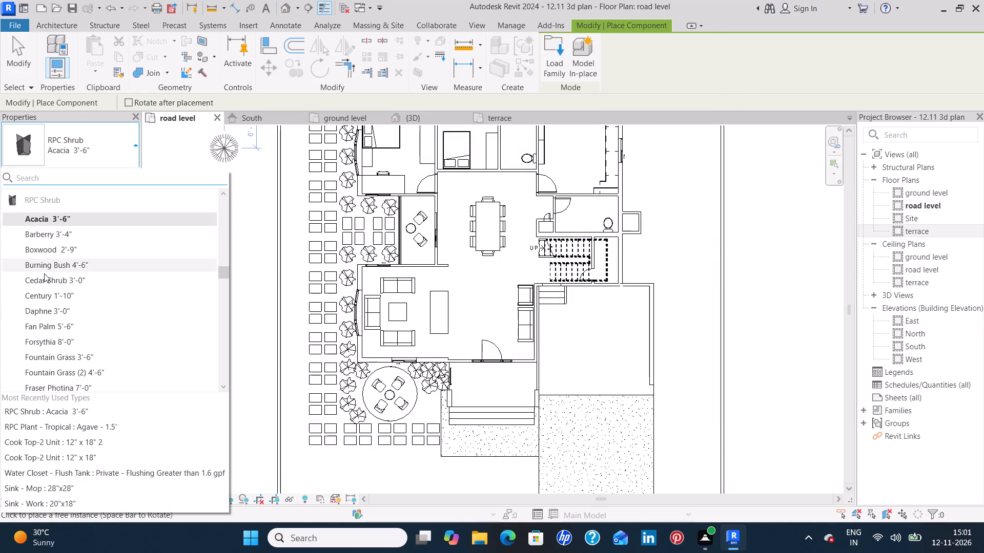
{"action": "scroll", "coordinate": [44, 273], "scroll_direction": "down", "scroll_amount": 5}
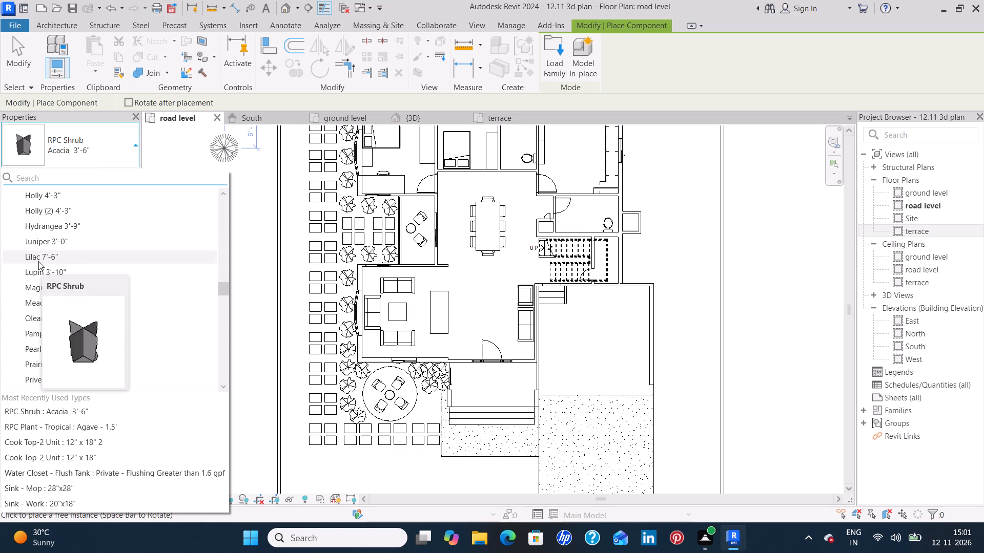
{"action": "scroll", "coordinate": [37, 259], "scroll_direction": "down", "scroll_amount": 2}
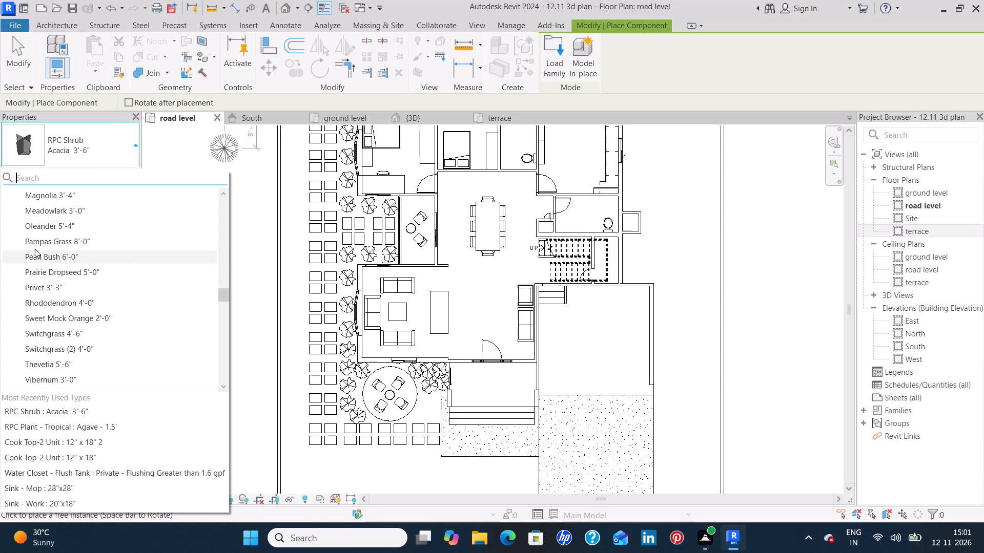
{"action": "left_click", "coordinate": [64, 232]}
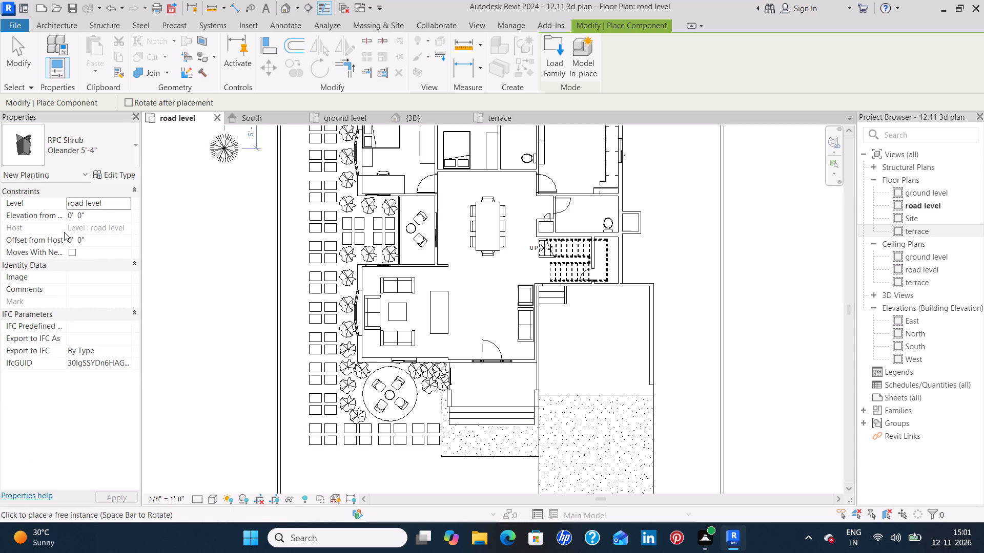
{"action": "left_click", "coordinate": [642, 267]}
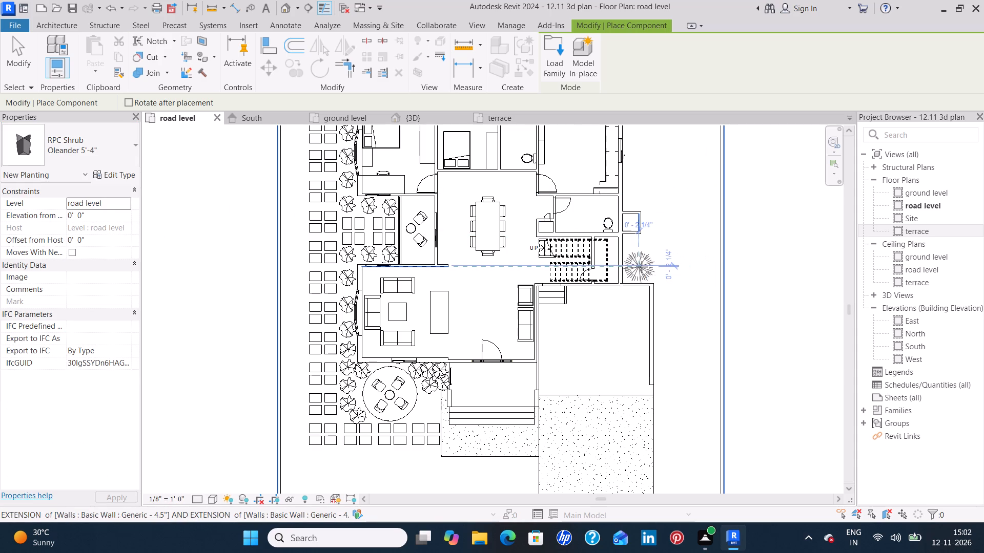
{"action": "middle_click_drag", "start_coordinate": [662, 181], "coordinate": [660, 287]}
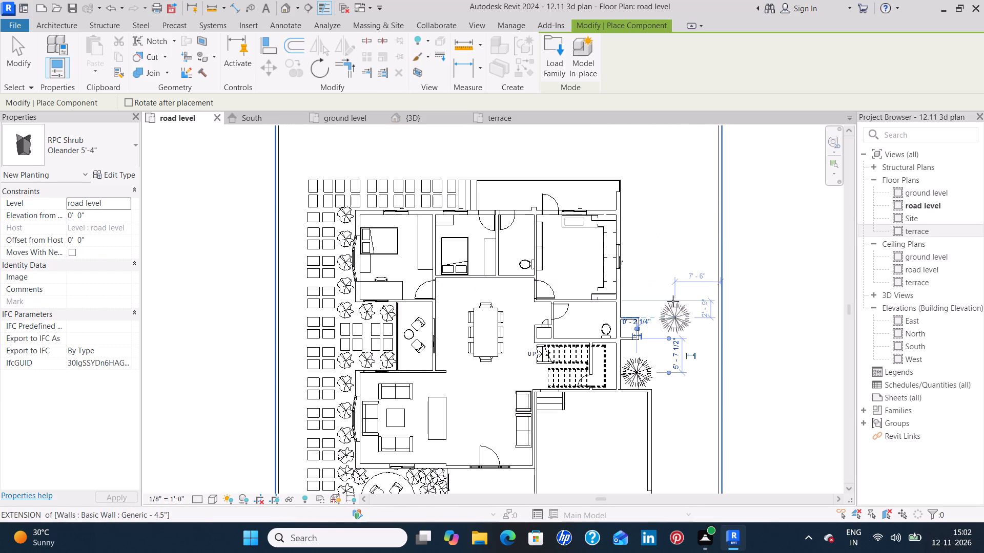
{"action": "middle_click_drag", "start_coordinate": [672, 293], "coordinate": [663, 220]}
{"action": "middle_click_drag", "start_coordinate": [659, 359], "coordinate": [659, 338]}
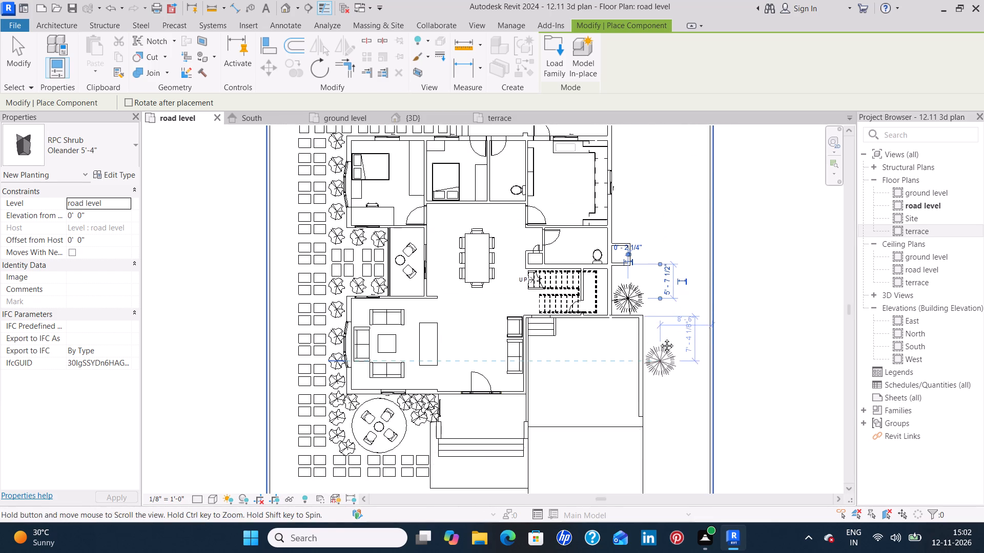
{"action": "middle_click_drag", "start_coordinate": [659, 338], "coordinate": [659, 291]}
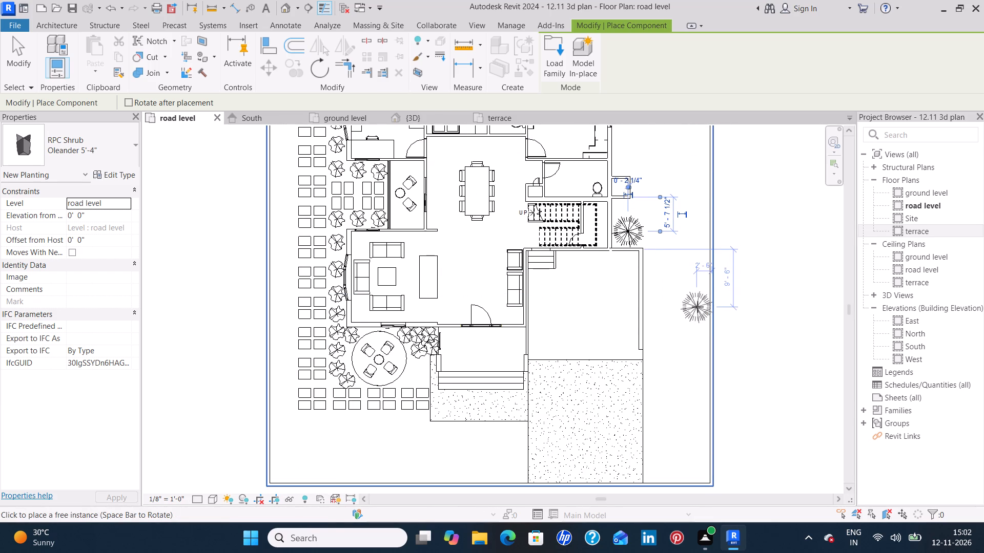
{"action": "left_click", "coordinate": [699, 306]}
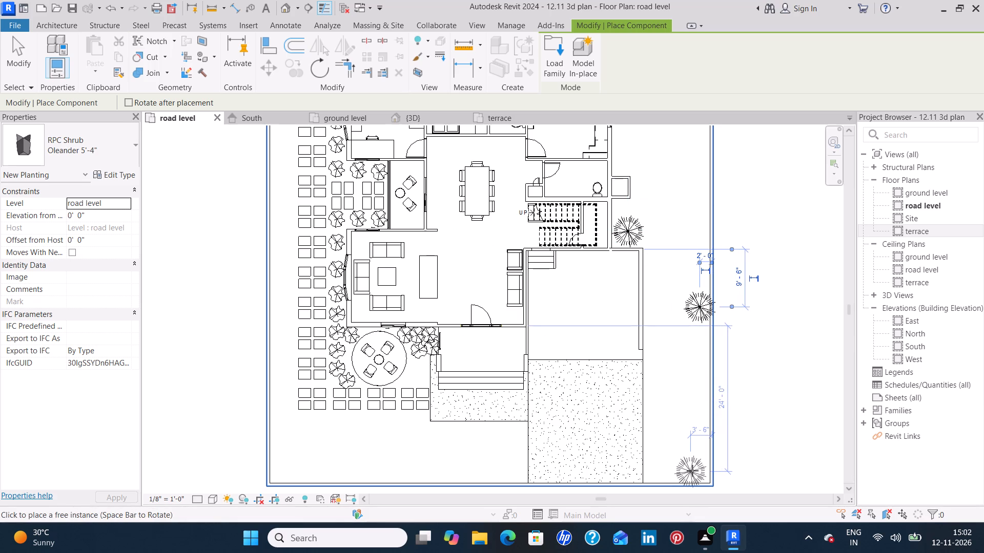
{"action": "left_click", "coordinate": [693, 467]}
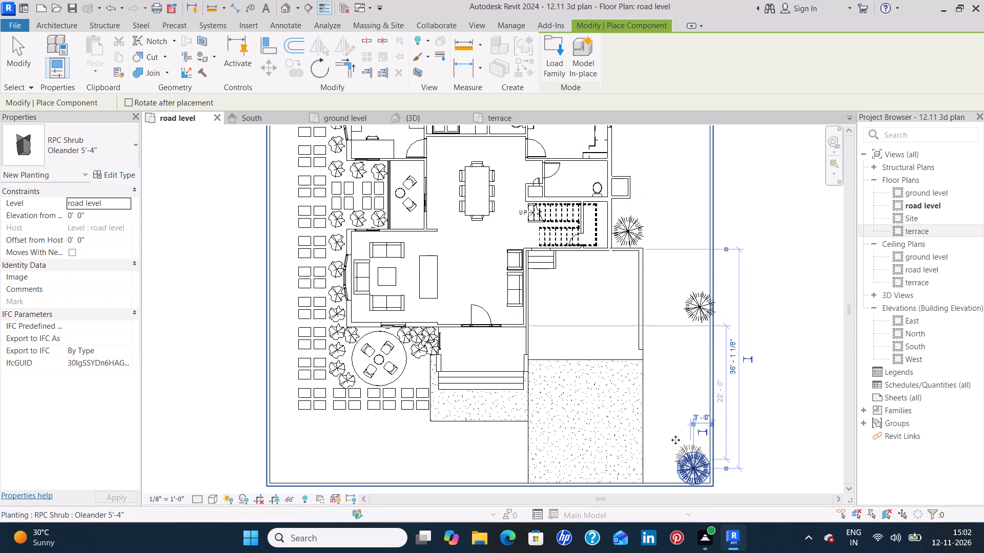
Inspect the oleander shrubs along the east side of the compound in the 3D view, including a close-up of one shrub.
{"action": "left_click", "coordinate": [440, 113]}
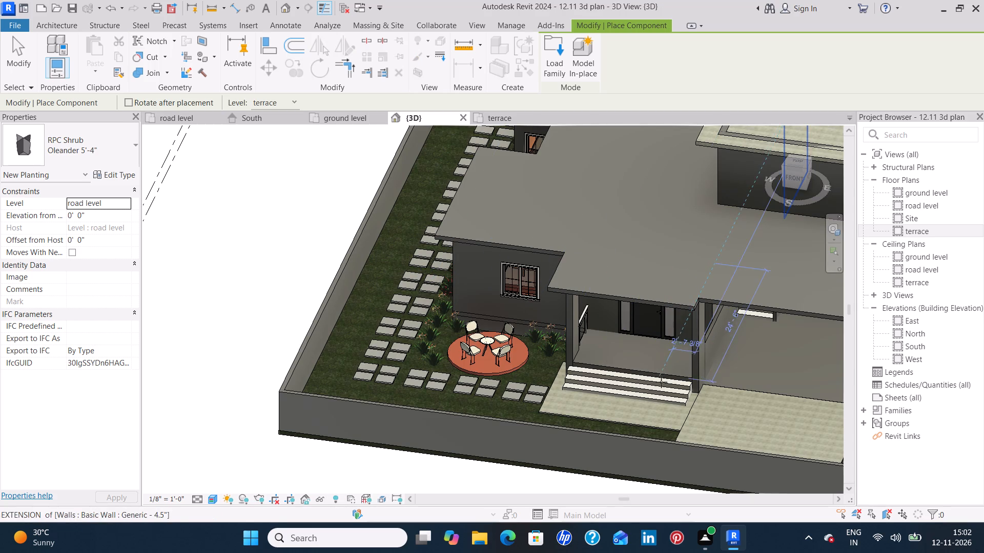
{"action": "key", "text": "Escape"}
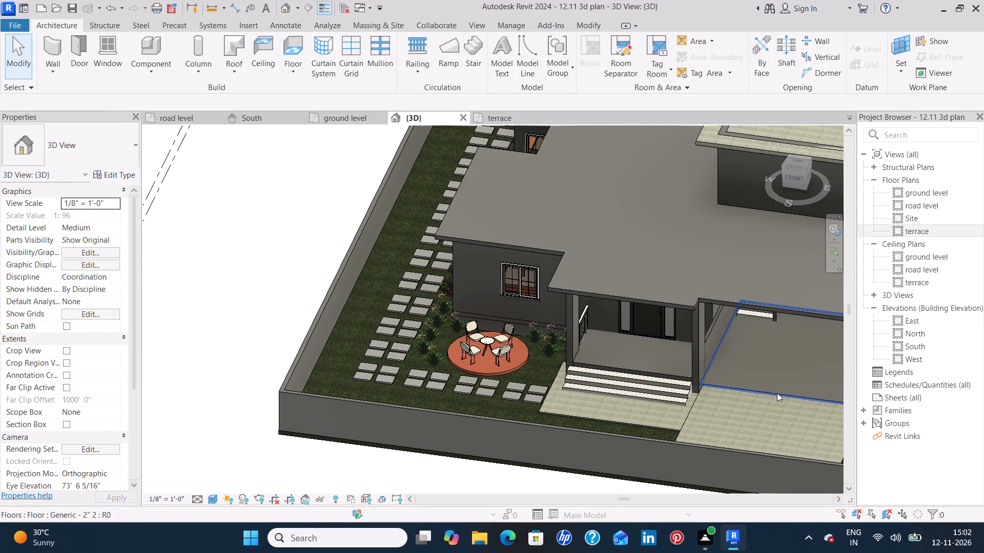
{"action": "middle_click_drag", "start_coordinate": [777, 393], "coordinate": [678, 381], "text": "shift"}
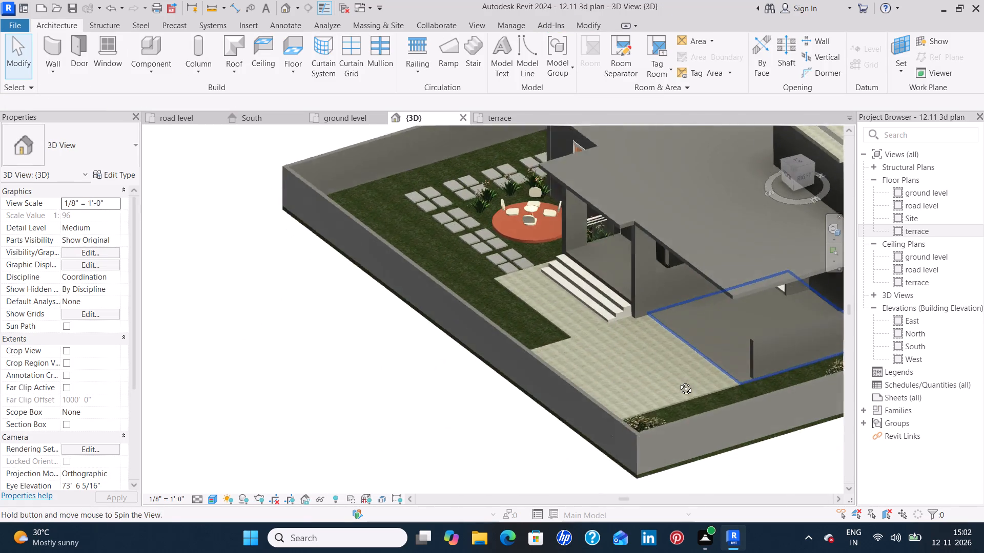
{"action": "middle_click_drag", "start_coordinate": [678, 381], "coordinate": [671, 431], "text": "shift"}
{"action": "middle_click_drag", "start_coordinate": [658, 433], "coordinate": [705, 444], "text": "shift"}
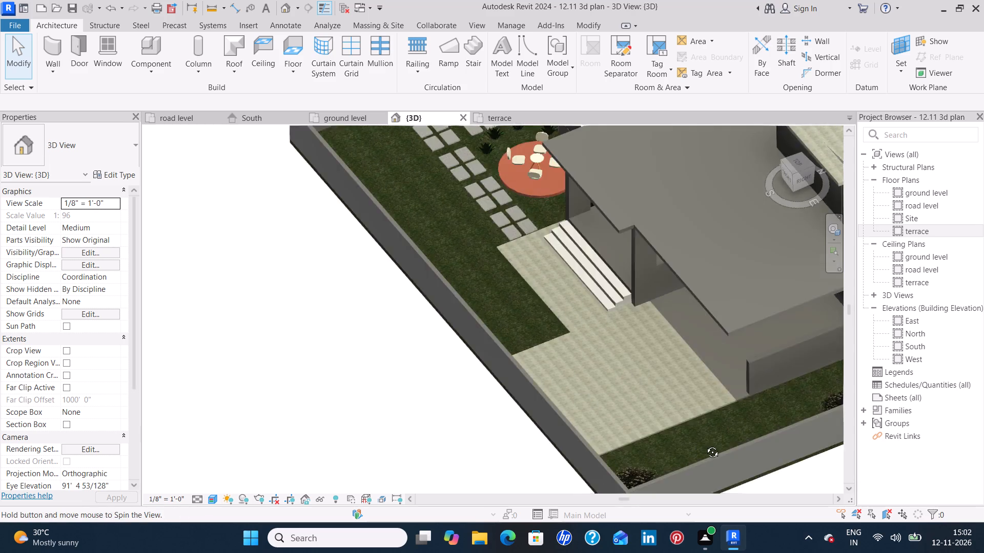
{"action": "middle_click_drag", "start_coordinate": [705, 444], "coordinate": [719, 444], "text": "shift"}
{"action": "middle_click_drag", "start_coordinate": [712, 439], "coordinate": [458, 377]}
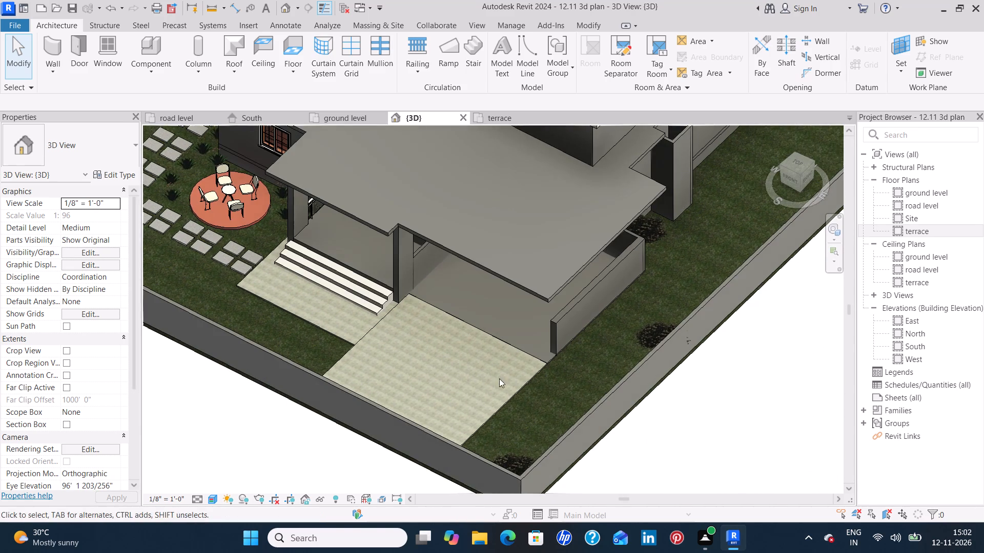
{"action": "middle_click_drag", "start_coordinate": [487, 380], "coordinate": [622, 404], "text": "shift"}
{"action": "scroll", "coordinate": [762, 339], "scroll_direction": "up", "scroll_amount": 2}
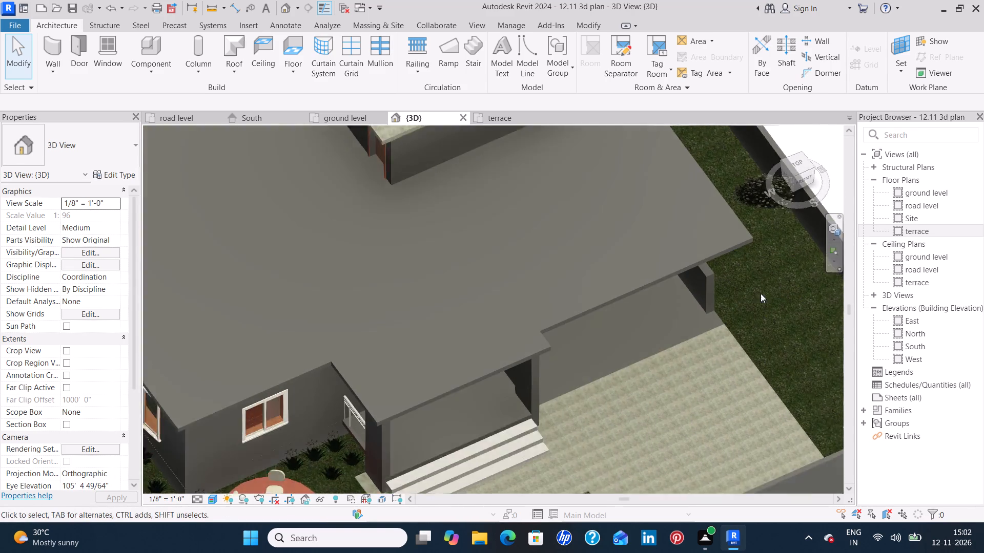
{"action": "scroll", "coordinate": [761, 293], "scroll_direction": "up", "scroll_amount": 2}
{"action": "middle_click_drag", "start_coordinate": [727, 347], "coordinate": [664, 446]}
{"action": "scroll", "coordinate": [699, 295], "scroll_direction": "up", "scroll_amount": 5}
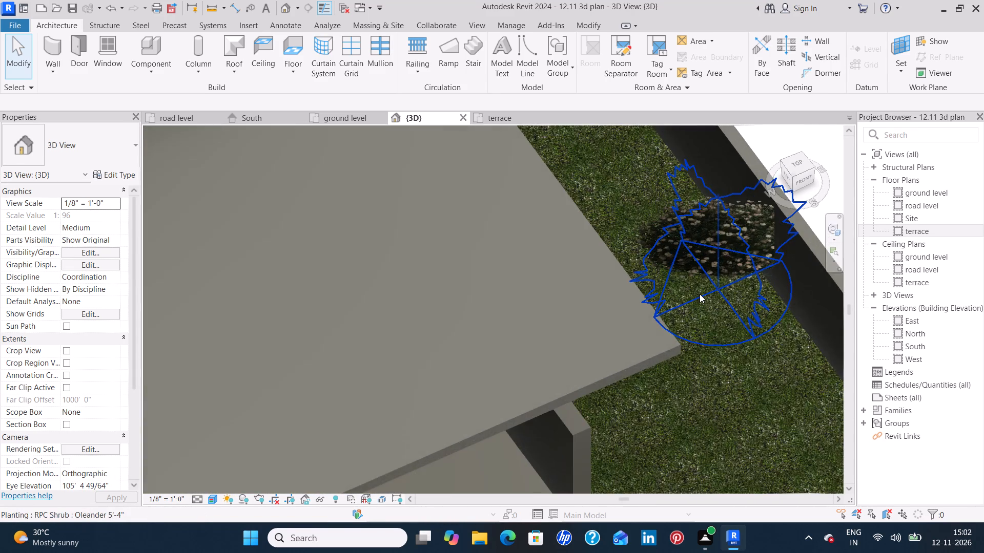
{"action": "scroll", "coordinate": [700, 294], "scroll_direction": "up", "scroll_amount": 4}
{"action": "middle_click_drag", "start_coordinate": [769, 256], "coordinate": [718, 393]}
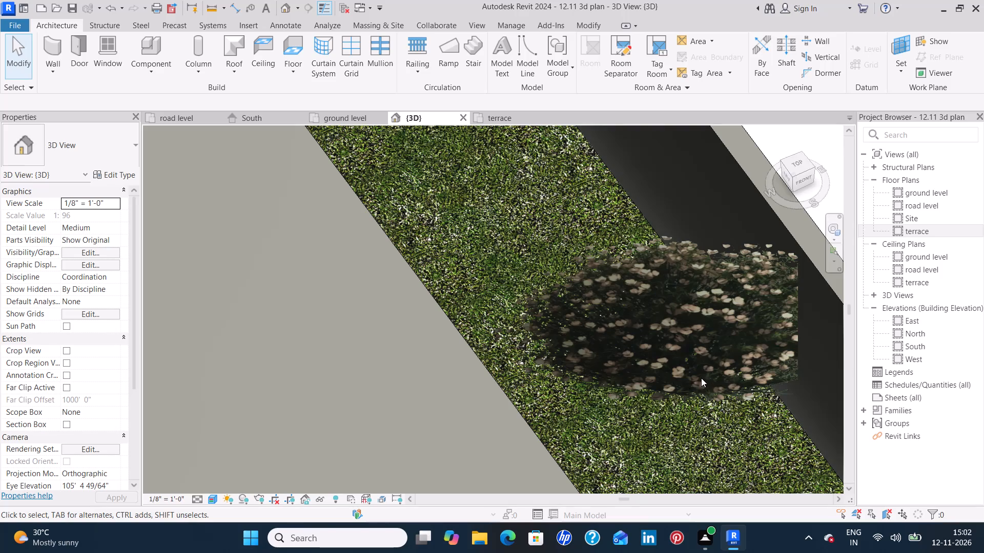
In the 3D view, nudge the oleander shrub beside the east boundary wall slightly away from the wall and toward the south.
{"action": "scroll", "coordinate": [700, 375], "scroll_direction": "up", "scroll_amount": 3}
{"action": "scroll", "coordinate": [689, 354], "scroll_direction": "down", "scroll_amount": 5}
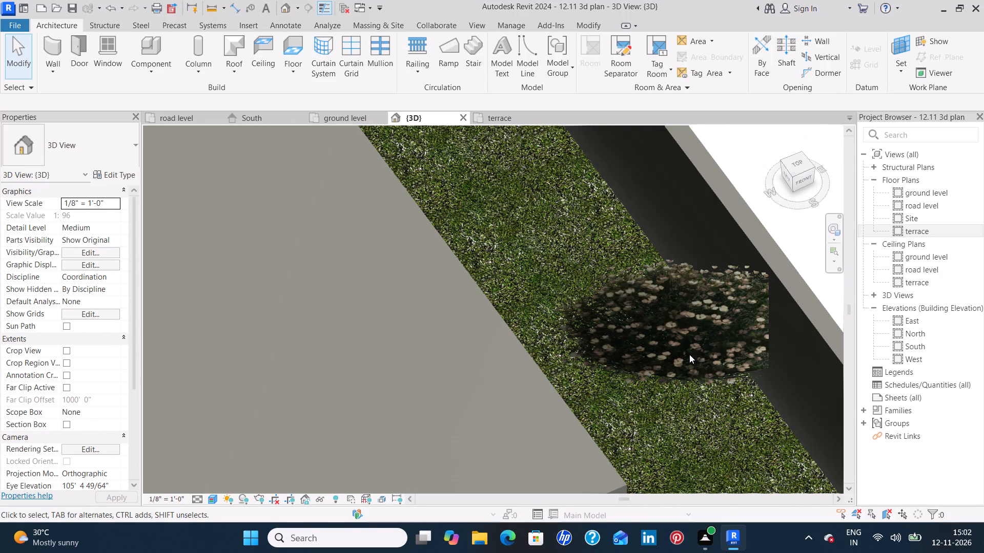
{"action": "left_click", "coordinate": [683, 338]}
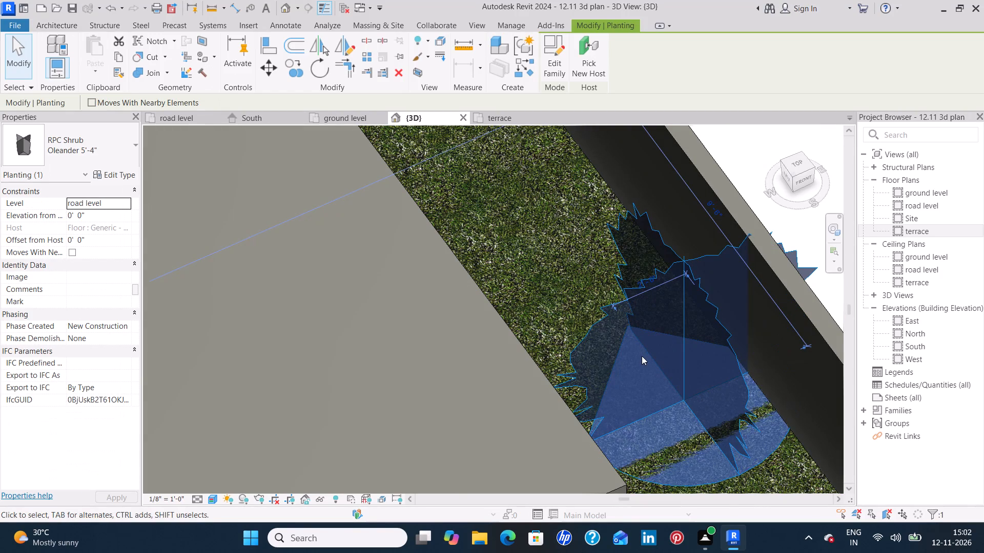
{"action": "key", "text": "Left"}
{"action": "key", "text": "Left"}
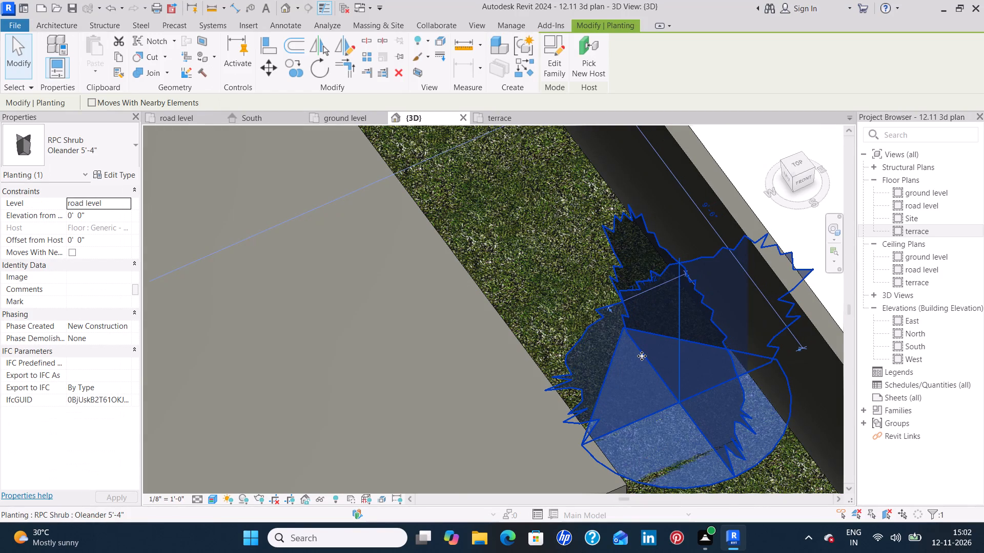
{"action": "key", "text": "Left"}
{"action": "key", "text": "Left"}
{"action": "key", "text": "Down"}
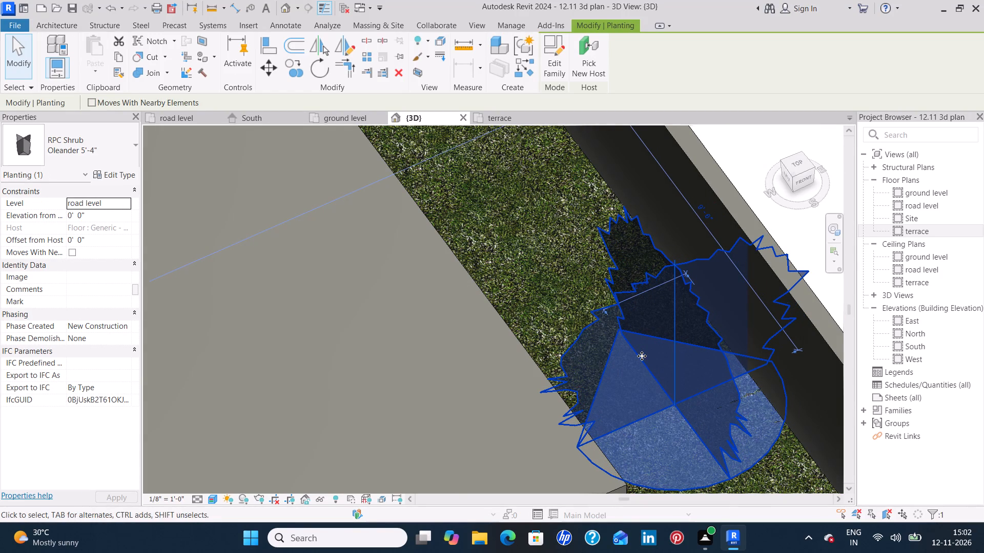
{"action": "key", "text": "Down"}
{"action": "key", "text": "Left"}
{"action": "key", "text": "Left"}
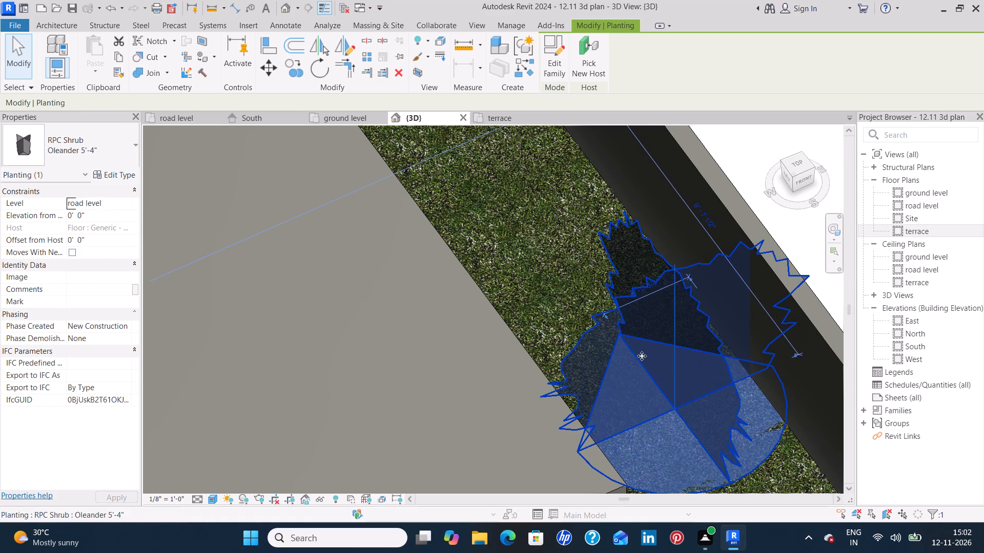
{"action": "key", "text": "Down"}
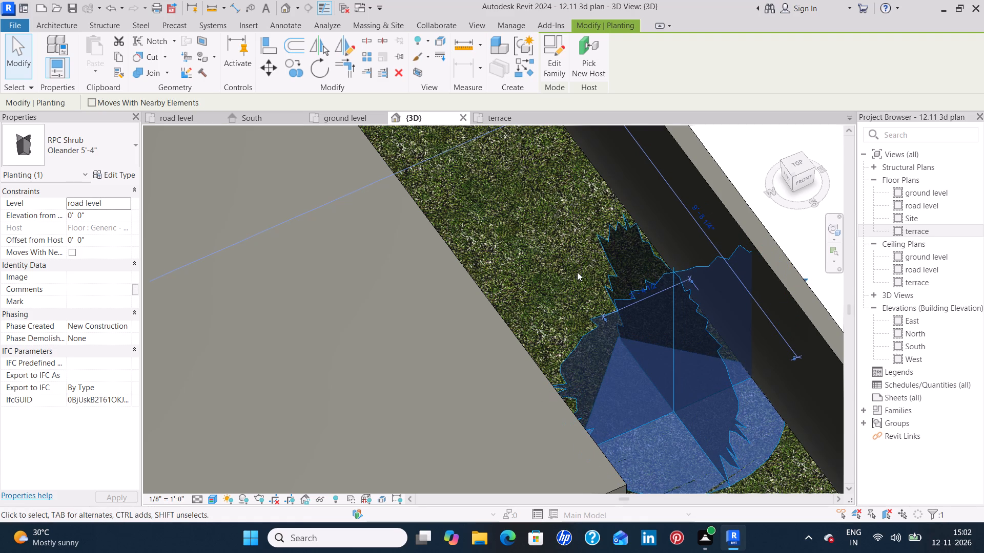
{"action": "left_click", "coordinate": [577, 272]}
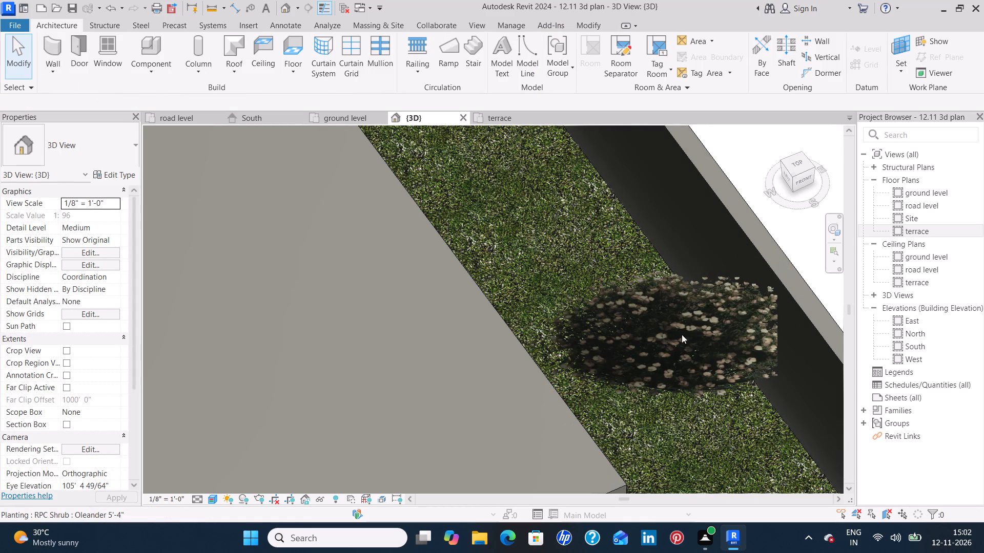
Inspect the oleander shrub outside the staircase wall from the east side of the house in 3D.
{"action": "scroll", "coordinate": [687, 403], "scroll_direction": "up", "scroll_amount": 1, "text": "shift"}
{"action": "middle_click_drag", "start_coordinate": [687, 403], "coordinate": [665, 353], "text": "shift"}
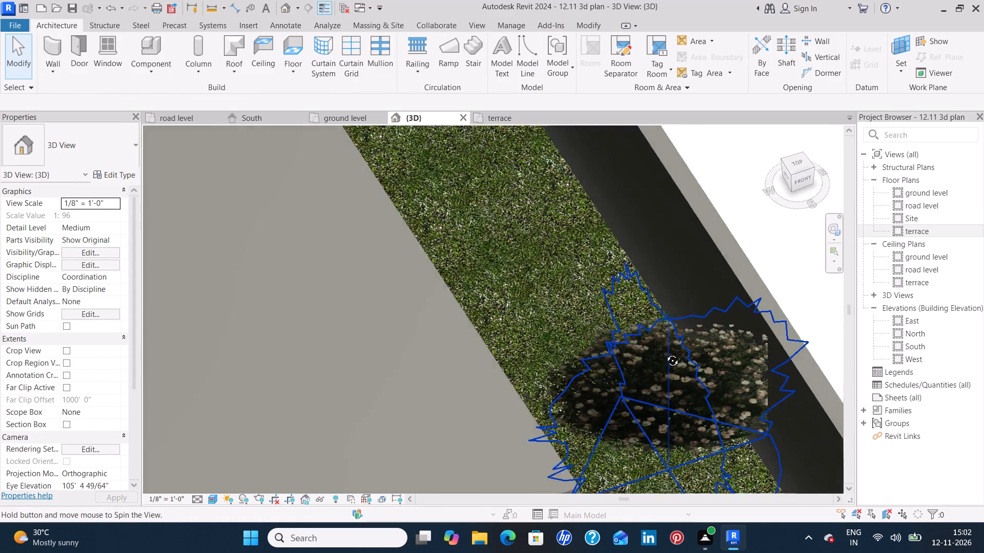
{"action": "middle_click_drag", "start_coordinate": [665, 353], "coordinate": [560, 238], "text": "shift"}
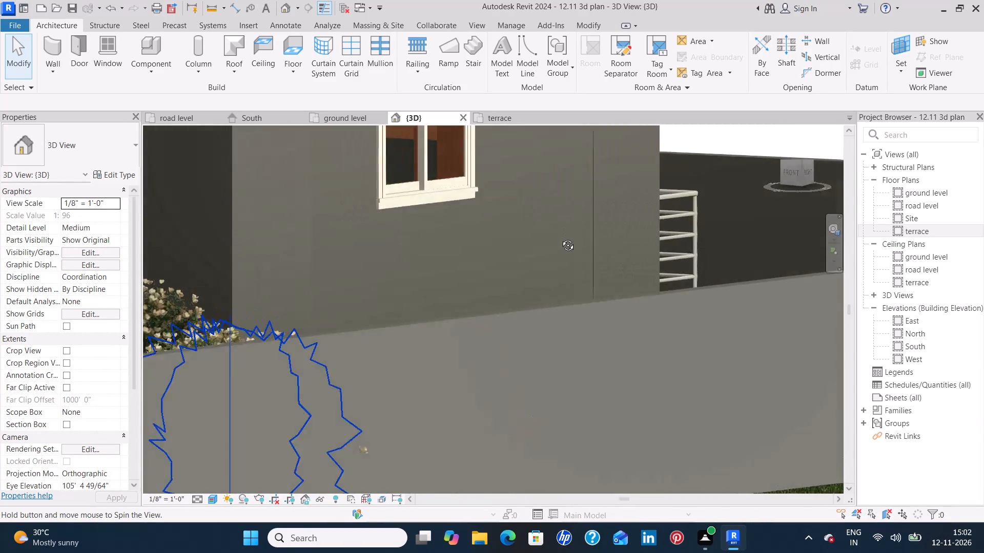
{"action": "middle_click_drag", "start_coordinate": [560, 238], "coordinate": [488, 309], "text": "shift"}
{"action": "middle_click_drag", "start_coordinate": [403, 332], "coordinate": [712, 290]}
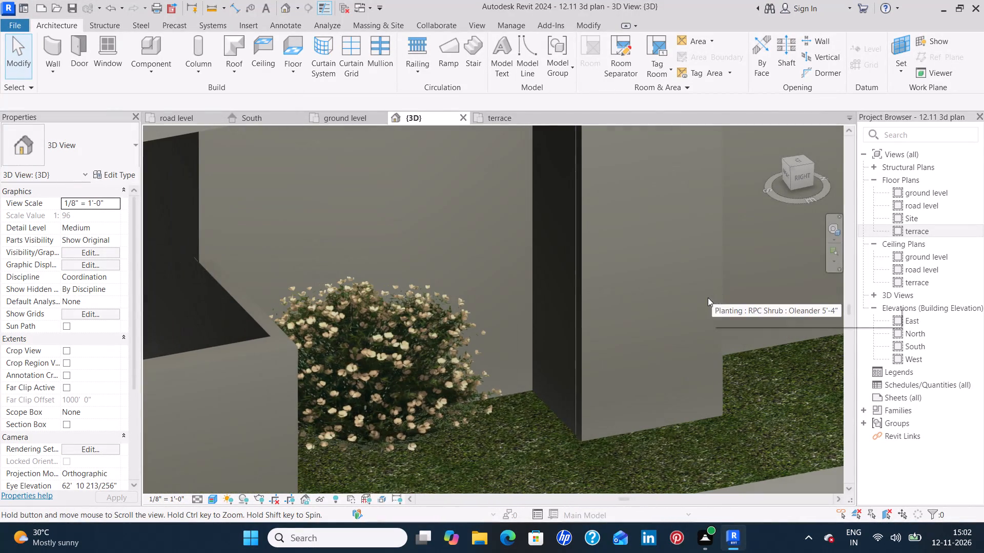
{"action": "middle_click_drag", "start_coordinate": [473, 444], "coordinate": [439, 439], "text": "shift"}
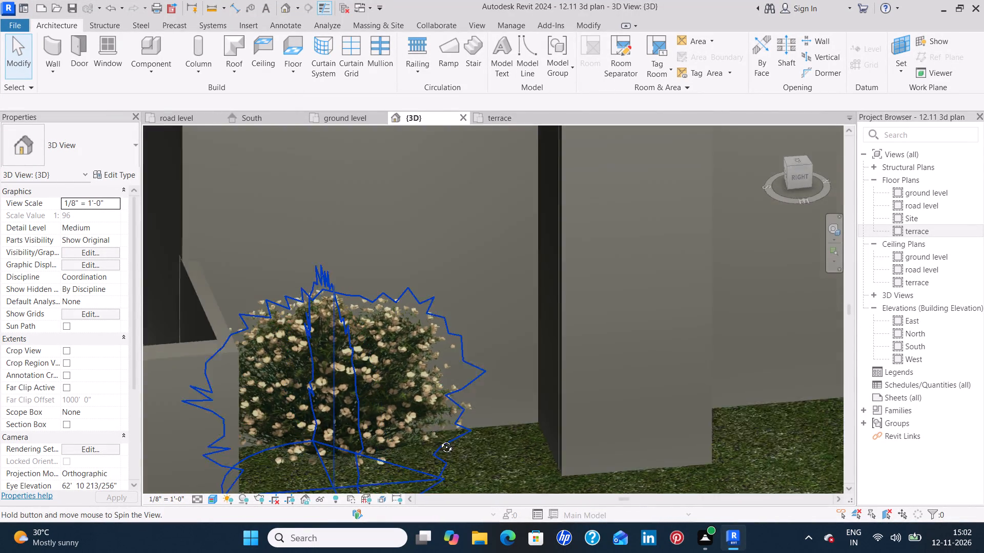
{"action": "middle_click_drag", "start_coordinate": [439, 439], "coordinate": [430, 437], "text": "shift"}
{"action": "scroll", "coordinate": [415, 436], "scroll_direction": "down", "scroll_amount": 4}
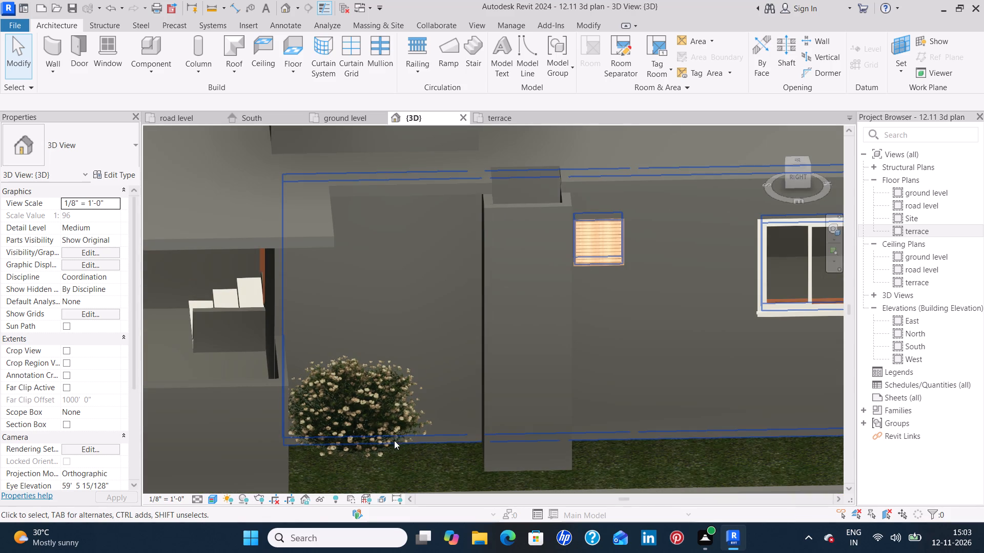
{"action": "middle_click_drag", "start_coordinate": [394, 440], "coordinate": [508, 359]}
Examine the roof edge, front paving, south lawn and south-east corner shrub in 3D, checking how the shrubs sit against the boundary walls.
{"action": "middle_click_drag", "start_coordinate": [451, 379], "coordinate": [605, 423], "text": "shift"}
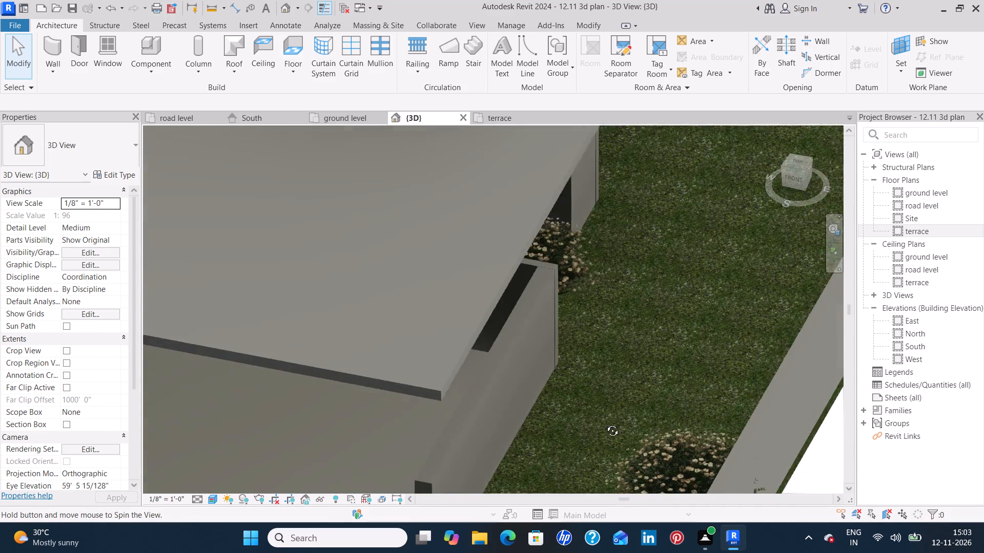
{"action": "middle_click_drag", "start_coordinate": [605, 423], "coordinate": [655, 417], "text": "shift"}
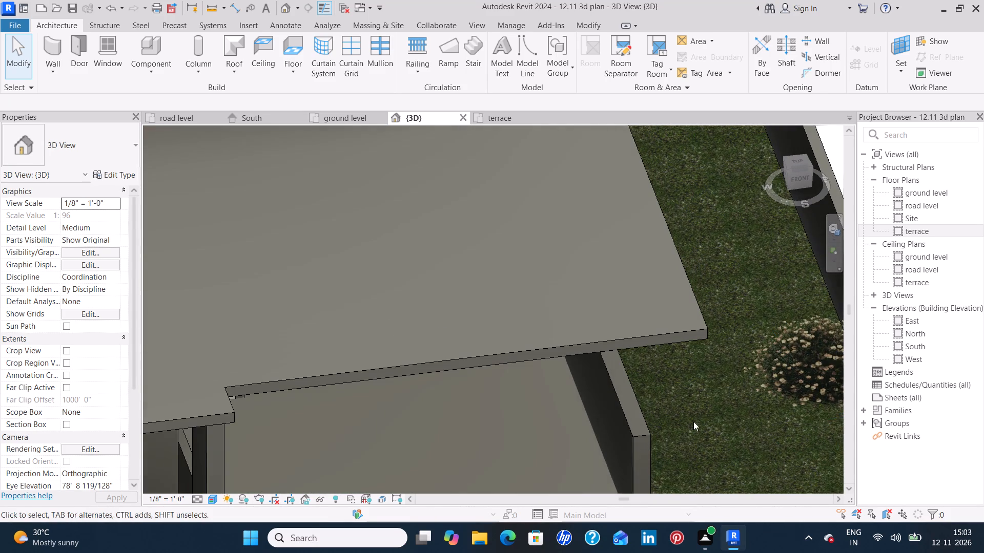
{"action": "middle_click_drag", "start_coordinate": [761, 424], "coordinate": [707, 180]}
{"action": "middle_click_drag", "start_coordinate": [766, 372], "coordinate": [685, 223]}
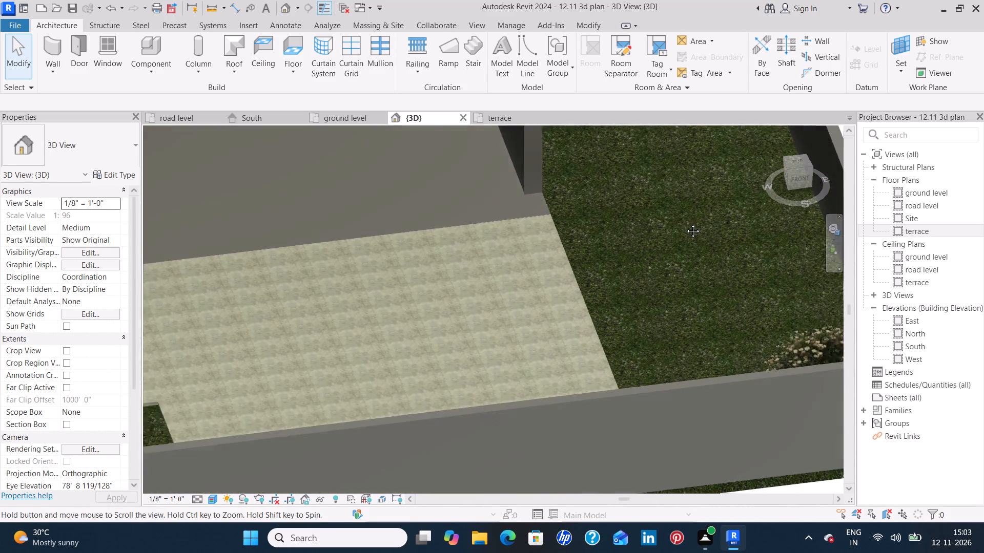
{"action": "middle_click_drag", "start_coordinate": [685, 223], "coordinate": [663, 189]}
{"action": "middle_click_drag", "start_coordinate": [659, 196], "coordinate": [659, 205]}
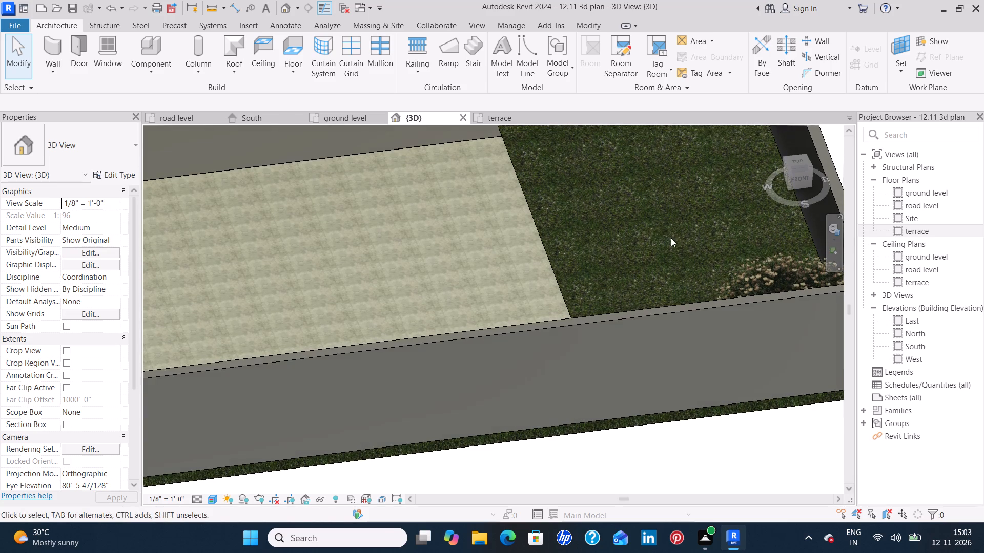
{"action": "middle_click_drag", "start_coordinate": [704, 254], "coordinate": [543, 260]}
{"action": "middle_click_drag", "start_coordinate": [540, 260], "coordinate": [607, 358], "text": "shift"}
{"action": "middle_click_drag", "start_coordinate": [606, 292], "coordinate": [362, 339]}
{"action": "middle_click_drag", "start_coordinate": [497, 314], "coordinate": [550, 314], "text": "shift"}
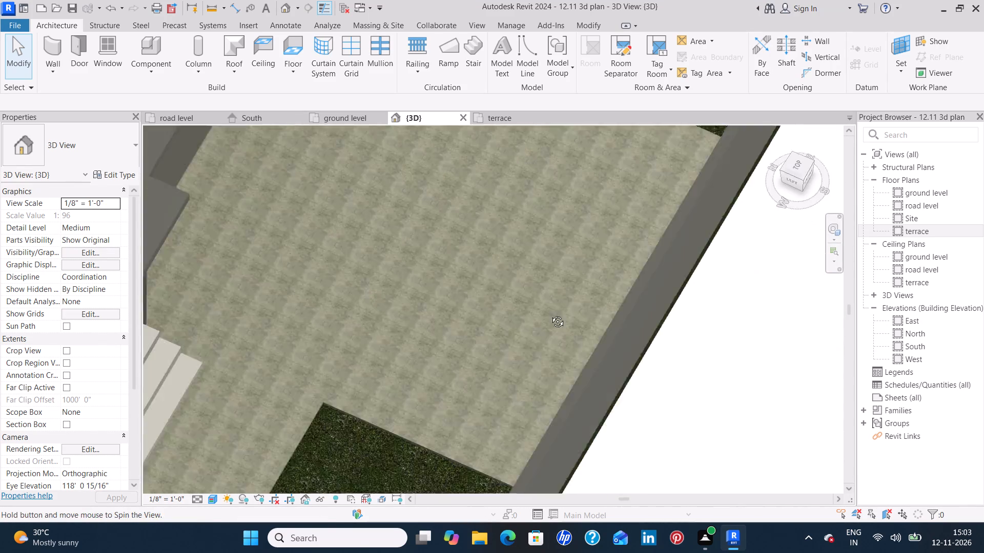
{"action": "middle_click_drag", "start_coordinate": [550, 314], "coordinate": [566, 313], "text": "shift"}
{"action": "middle_click_drag", "start_coordinate": [566, 313], "coordinate": [603, 137]}
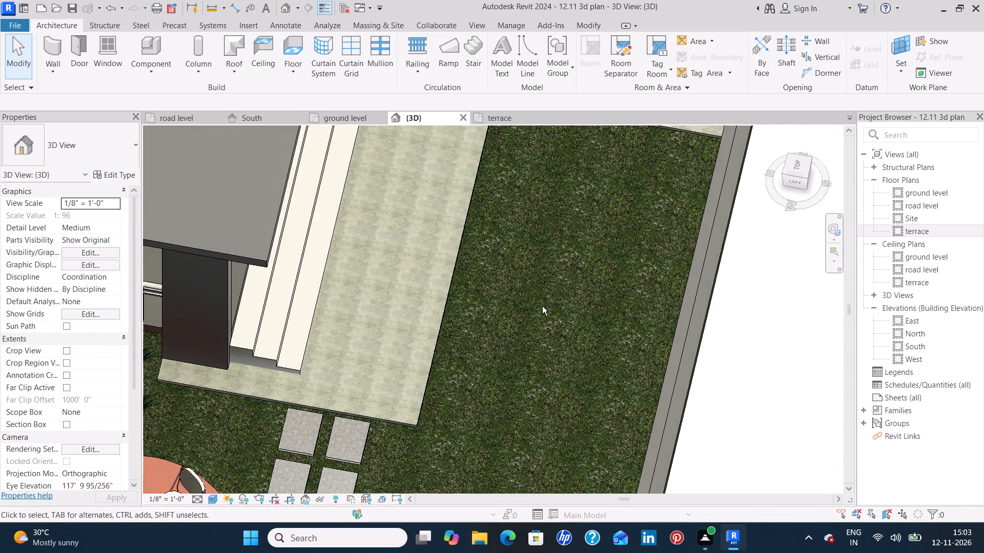
{"action": "middle_click_drag", "start_coordinate": [542, 306], "coordinate": [564, 192], "text": "shift"}
{"action": "middle_click_drag", "start_coordinate": [564, 205], "coordinate": [524, 483]}
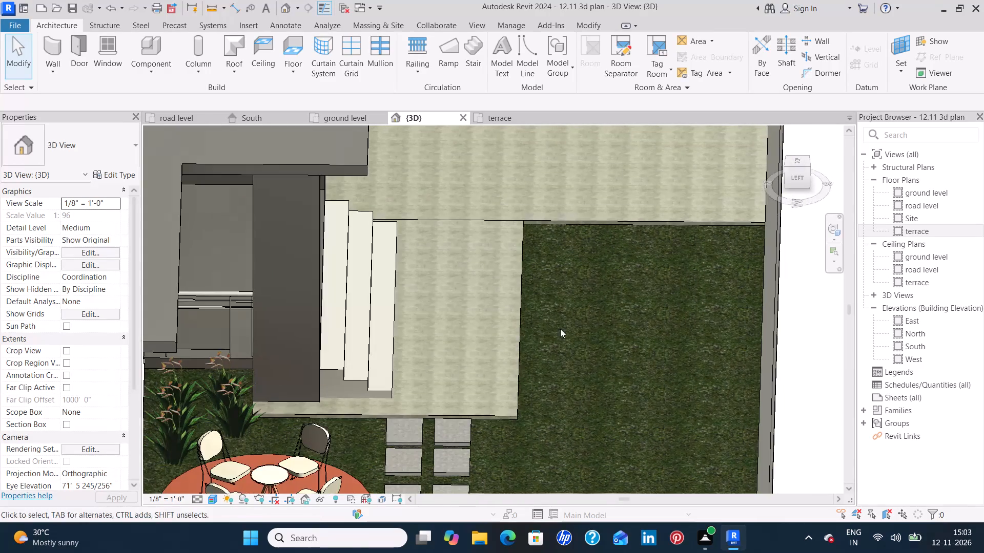
{"action": "middle_click_drag", "start_coordinate": [561, 324], "coordinate": [521, 487]}
{"action": "middle_click_drag", "start_coordinate": [549, 297], "coordinate": [482, 453]}
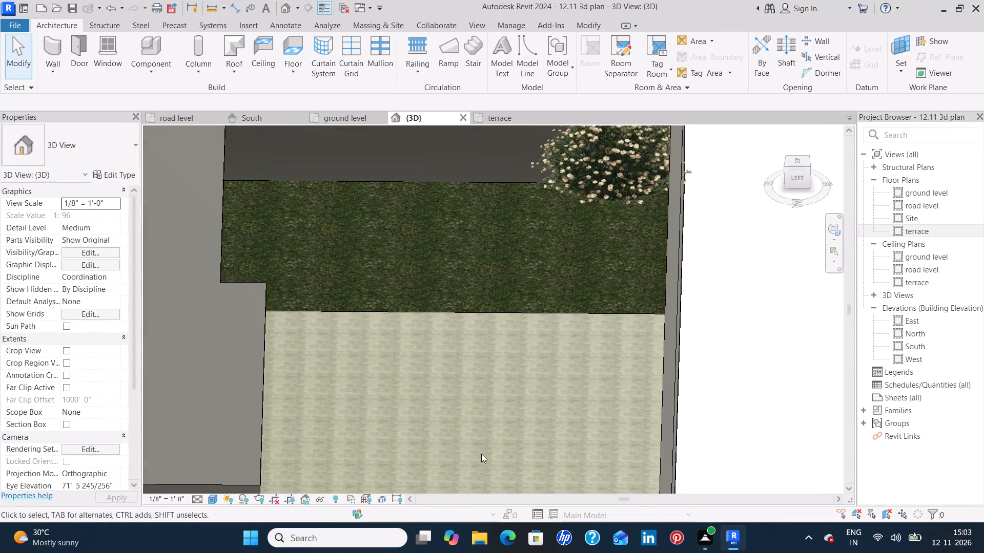
{"action": "middle_click_drag", "start_coordinate": [557, 334], "coordinate": [527, 382]}
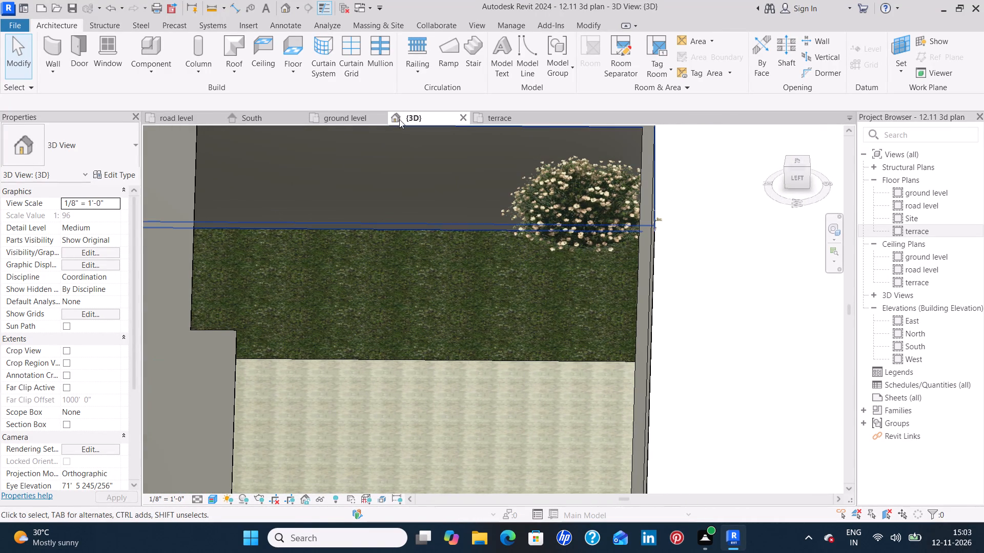
In the road level plan, nudge the south-east corner oleander about 4" north, clear of the south boundary wall.
{"action": "left_click", "coordinate": [169, 114]}
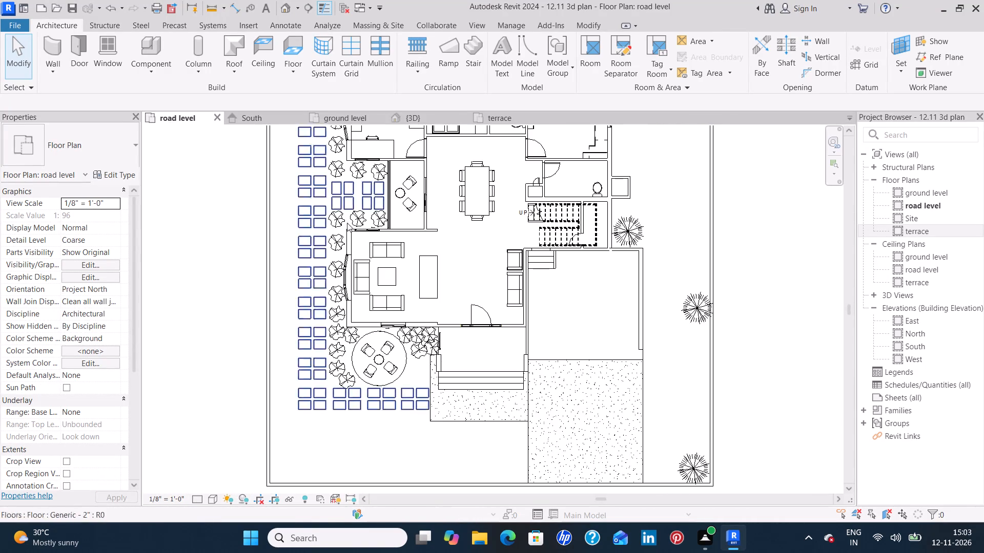
{"action": "middle_click_drag", "start_coordinate": [694, 437], "coordinate": [662, 284]}
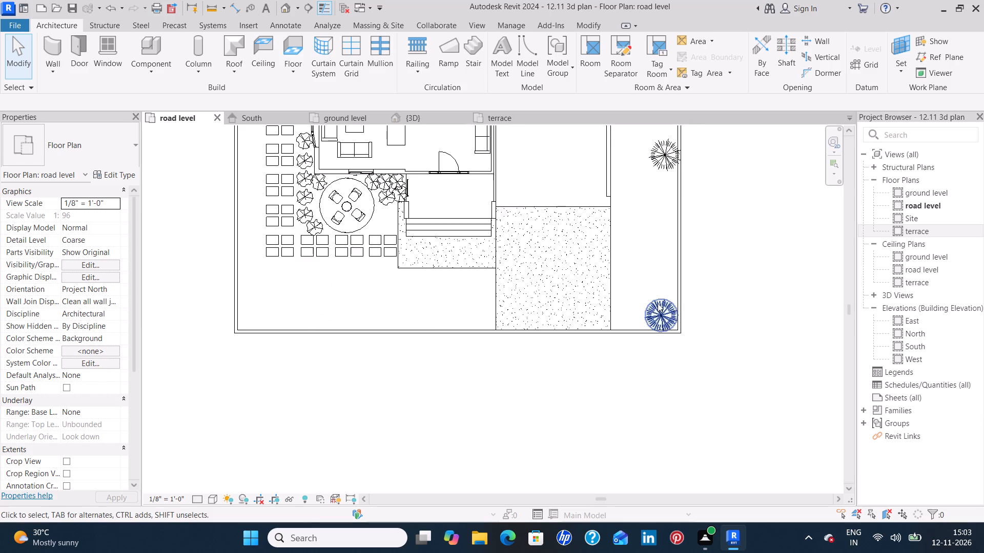
{"action": "scroll", "coordinate": [657, 314], "scroll_direction": "up", "scroll_amount": 8}
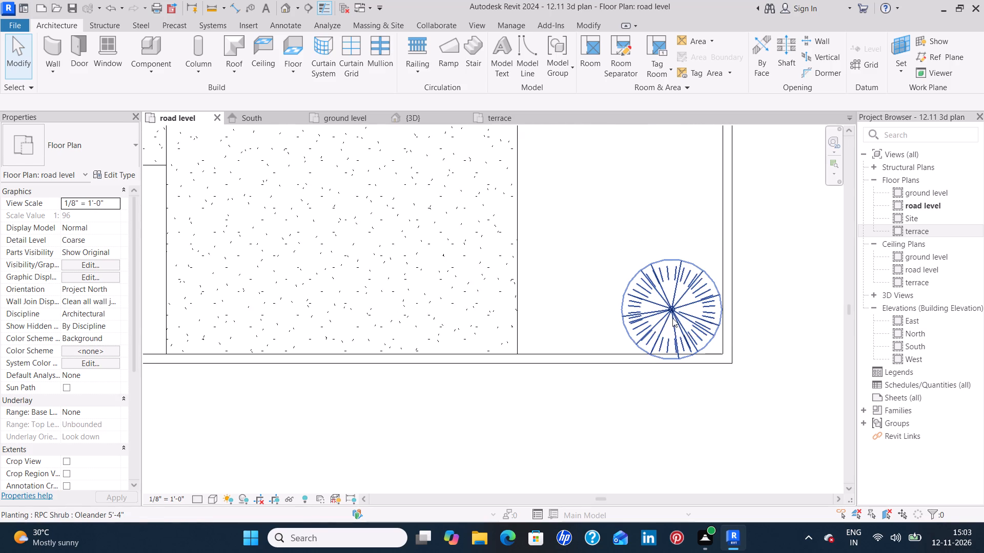
{"action": "left_click", "coordinate": [672, 318]}
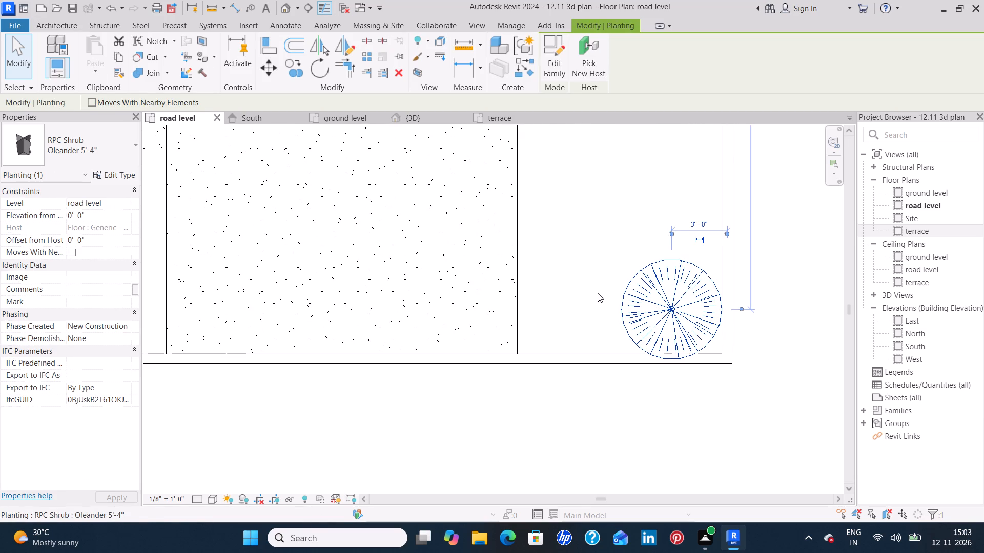
{"action": "key", "text": "Up"}
{"action": "key", "text": "Up"}
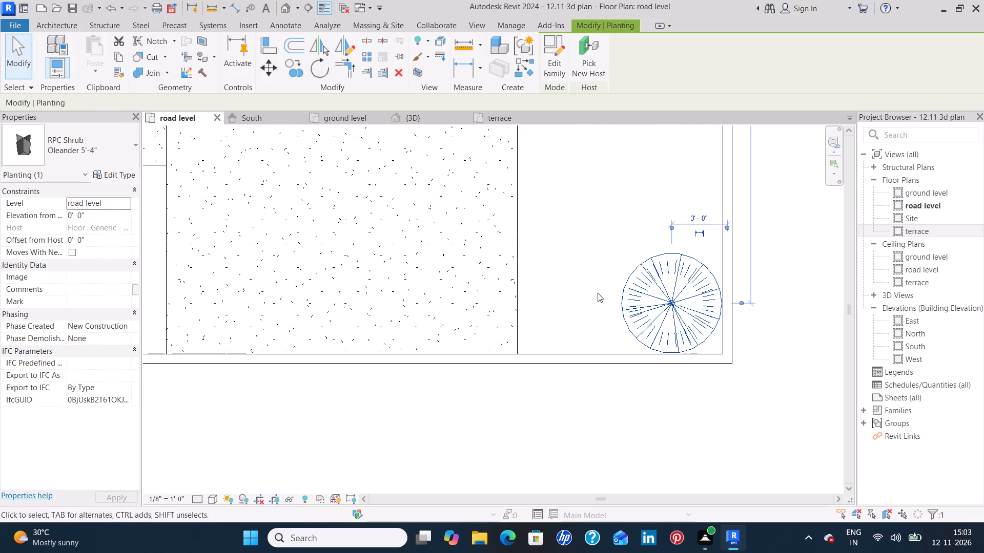
{"action": "left_click", "coordinate": [598, 293]}
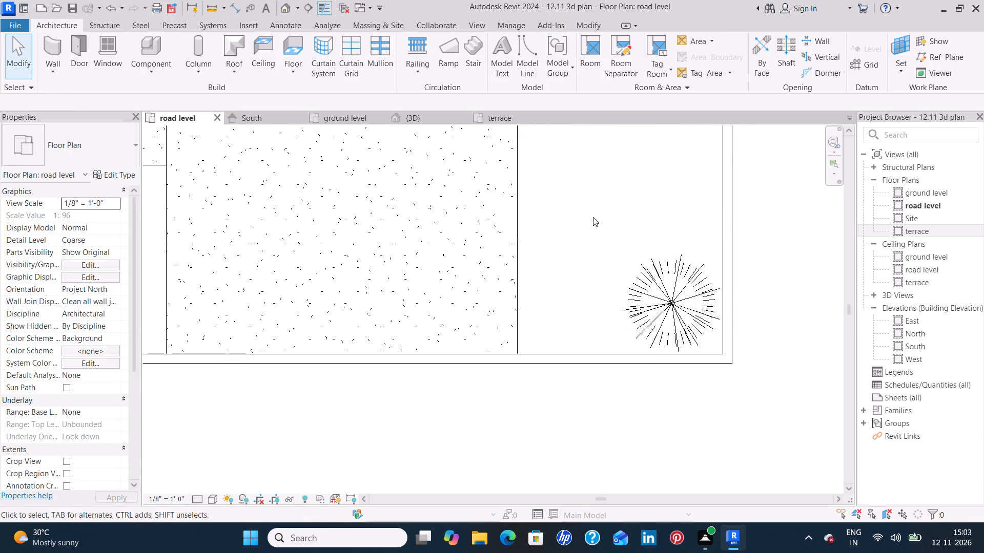
Nudge the oleander along the east boundary west to 2'-10 1/2" from the wall, and about 2" south.
{"action": "middle_click_drag", "start_coordinate": [593, 222], "coordinate": [567, 421]}
{"action": "middle_click_drag", "start_coordinate": [616, 197], "coordinate": [543, 462]}
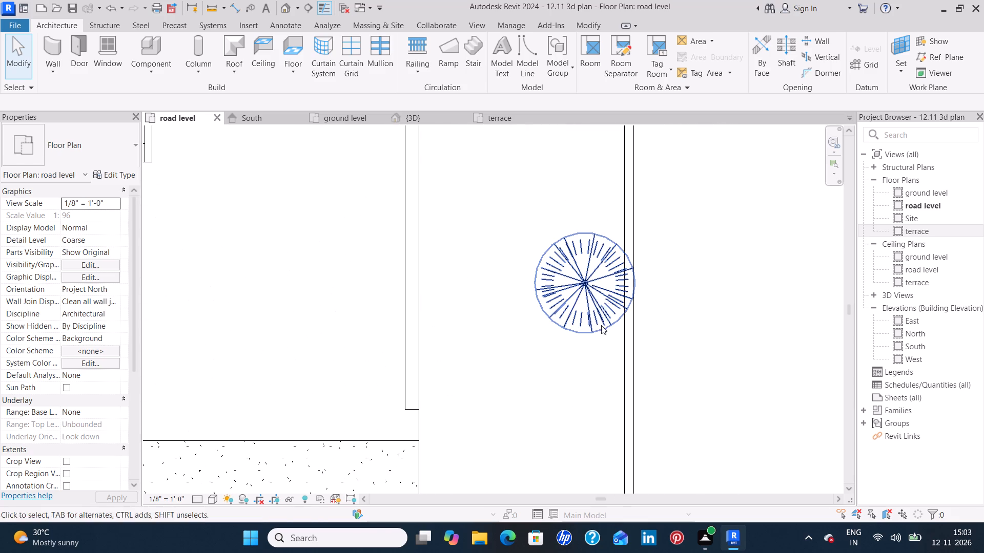
{"action": "left_click", "coordinate": [598, 303]}
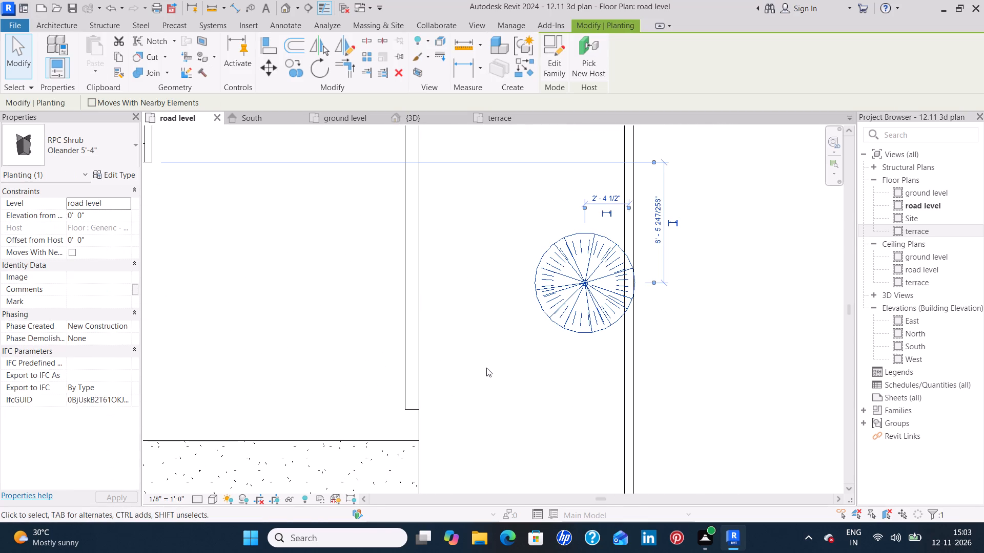
{"action": "key", "text": "Left"}
{"action": "key", "text": "Left"}
{"action": "key", "text": "Left"}
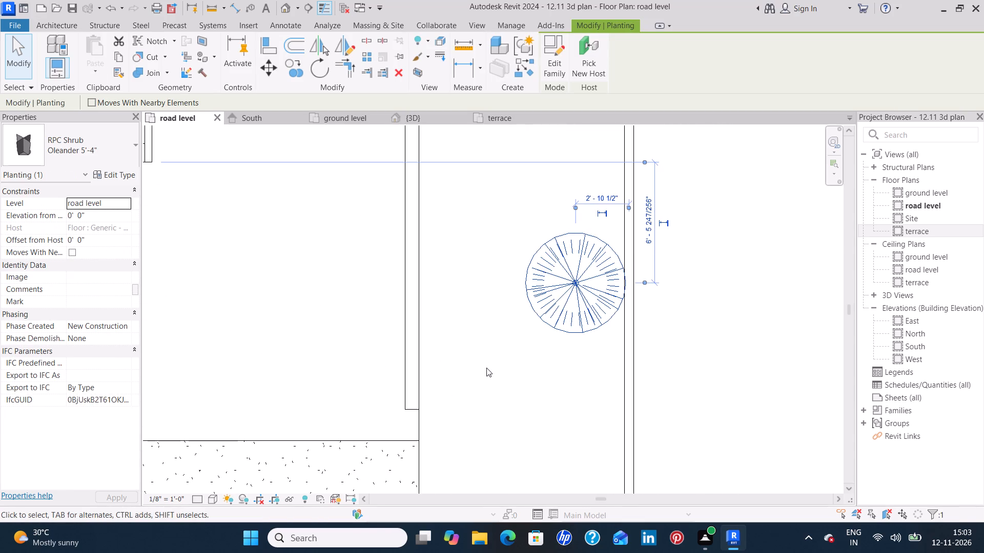
{"action": "key", "text": "Down"}
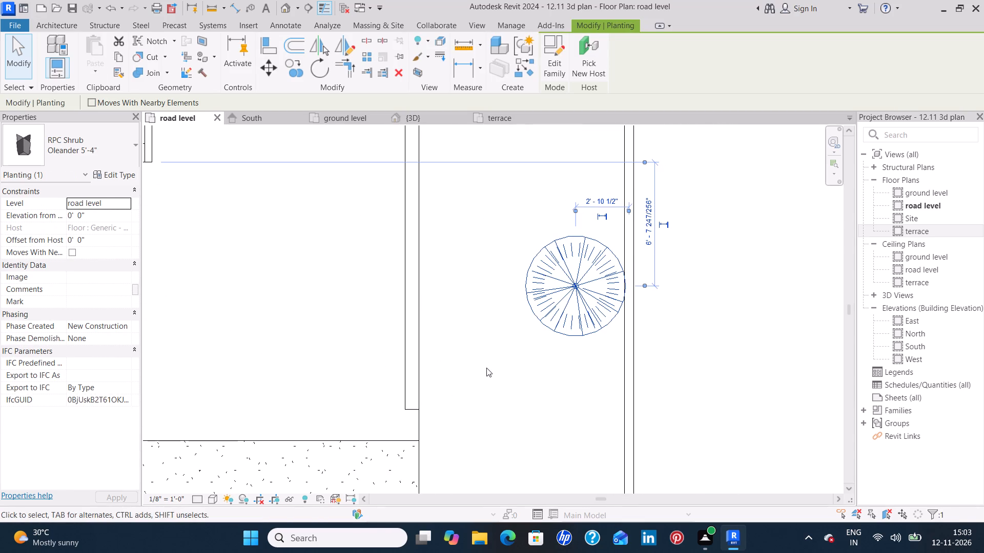
{"action": "left_click", "coordinate": [518, 368]}
Nudge the oleander outside the staircase about 2" east, away from the house wall.
{"action": "middle_click_drag", "start_coordinate": [517, 246], "coordinate": [555, 530]}
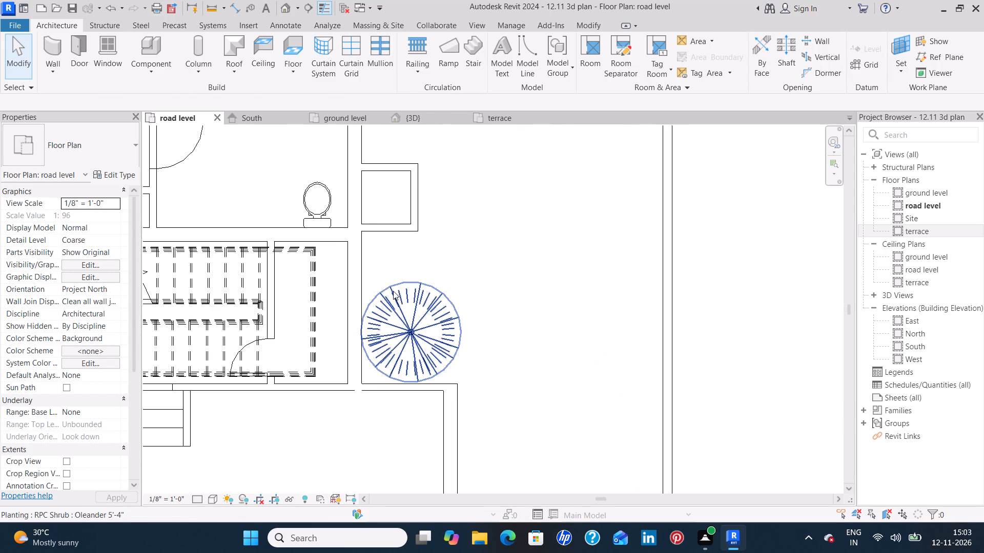
{"action": "left_click", "coordinate": [402, 296]}
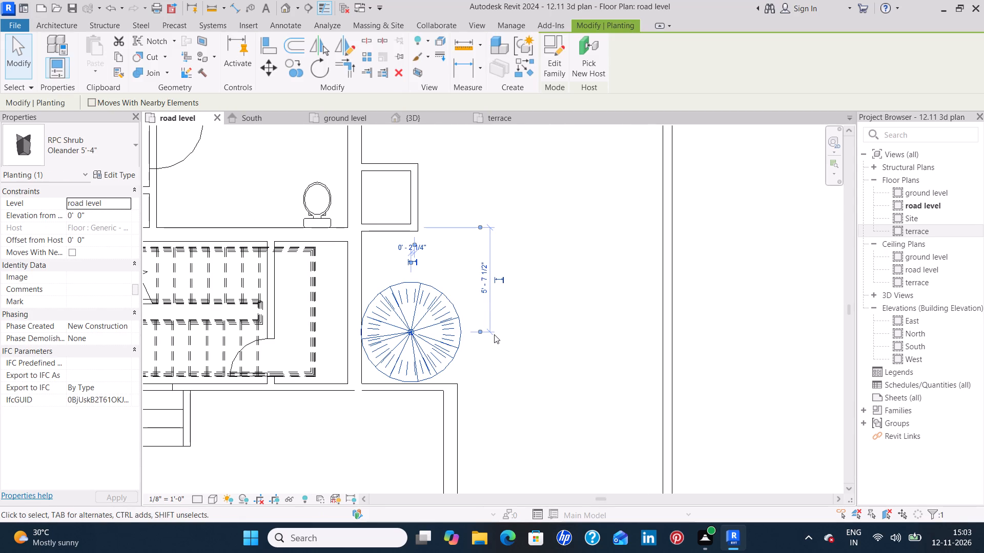
{"action": "key", "text": "Right"}
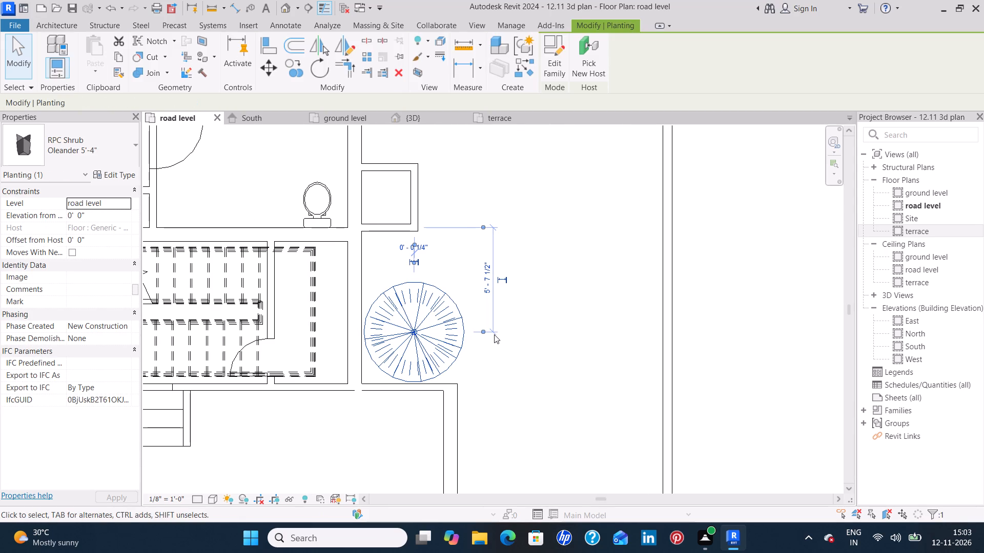
{"action": "left_click", "coordinate": [522, 370]}
{"action": "scroll", "coordinate": [526, 371], "scroll_direction": "down", "scroll_amount": 3}
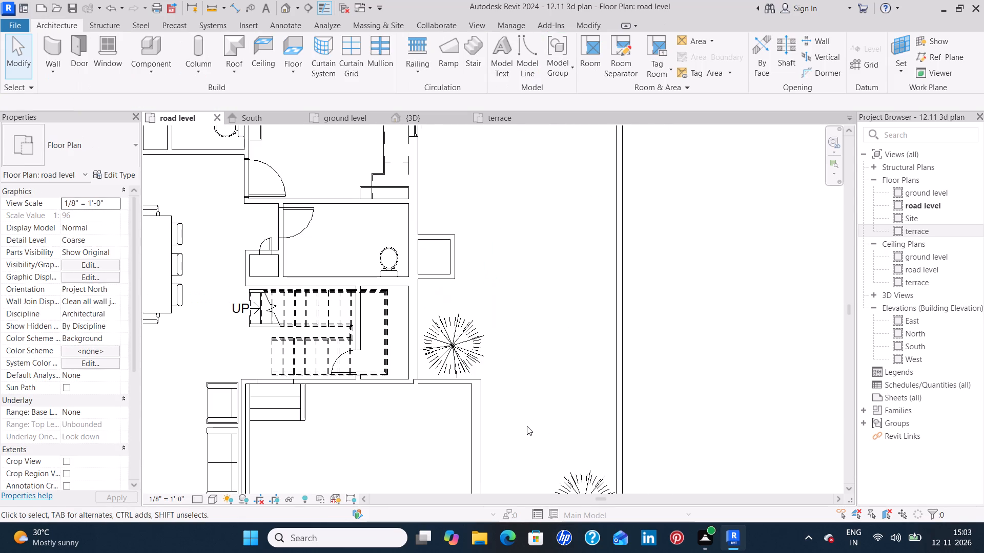
Place two RPC Shrub Oleander 5'-4" plants along the south boundary wall, one in the south-west corner and one further east.
{"action": "middle_click_drag", "start_coordinate": [538, 407], "coordinate": [603, 274]}
{"action": "scroll", "coordinate": [614, 260], "scroll_direction": "down", "scroll_amount": 4}
{"action": "middle_click_drag", "start_coordinate": [591, 449], "coordinate": [667, 273]}
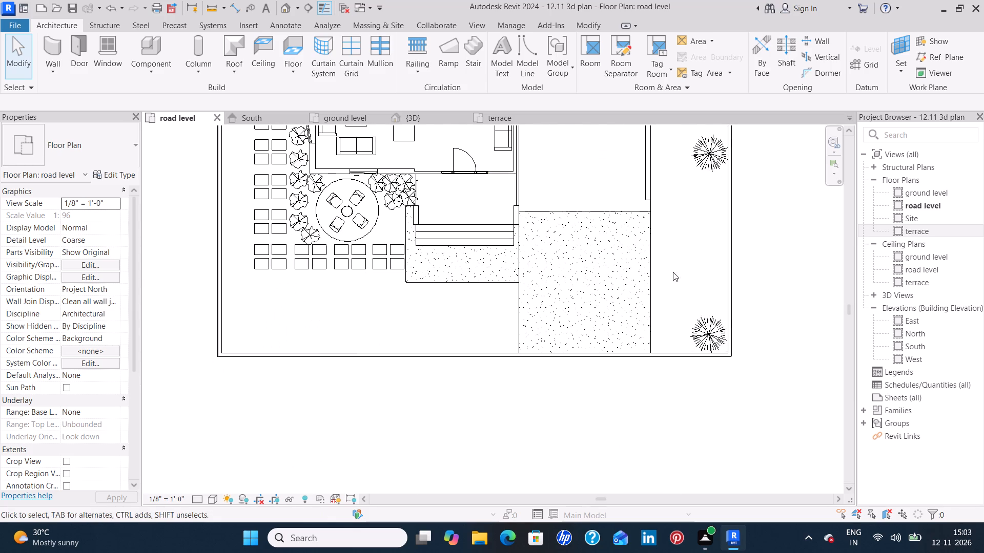
{"action": "left_click", "coordinate": [707, 332]}
{"action": "type", "text": "cs"}
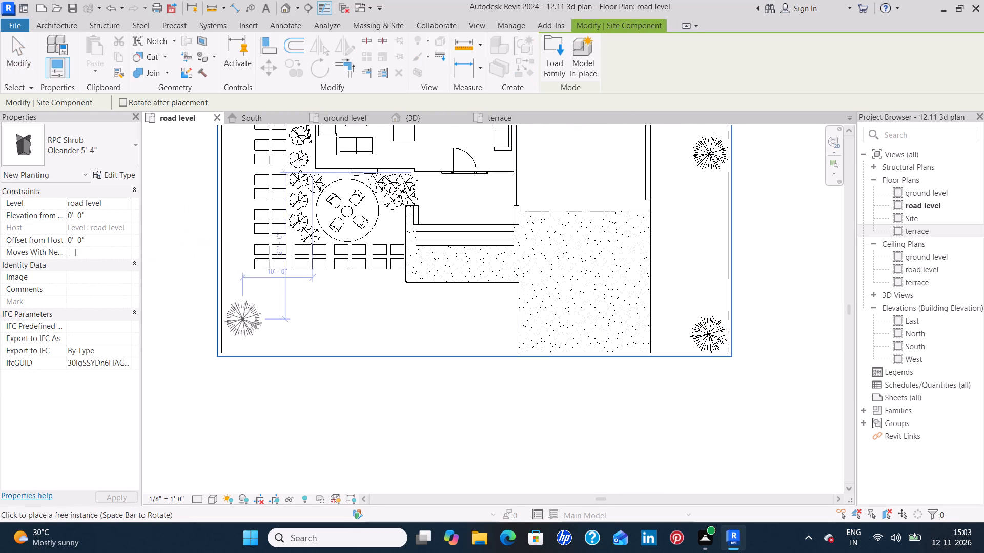
{"action": "scroll", "coordinate": [255, 334], "scroll_direction": "up", "scroll_amount": 8}
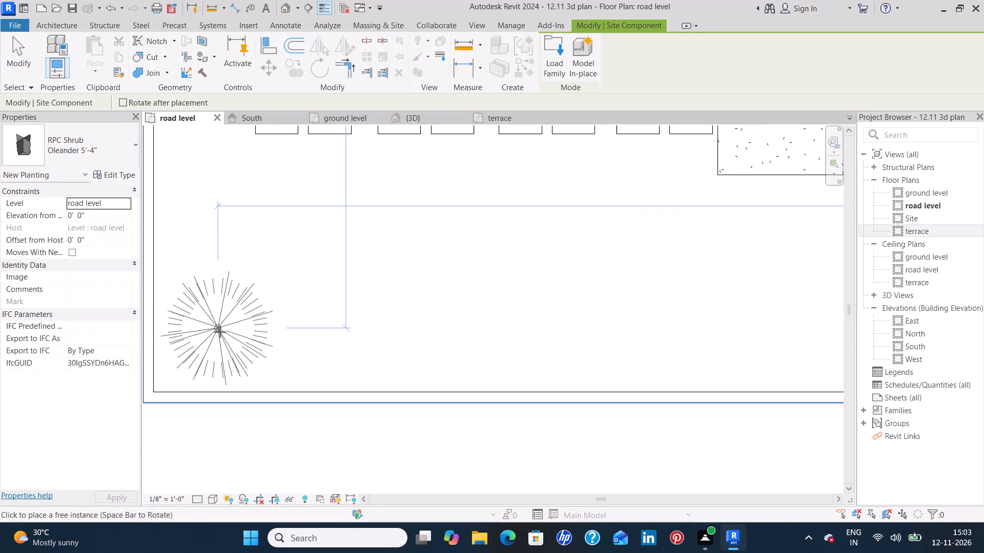
{"action": "left_click", "coordinate": [214, 328]}
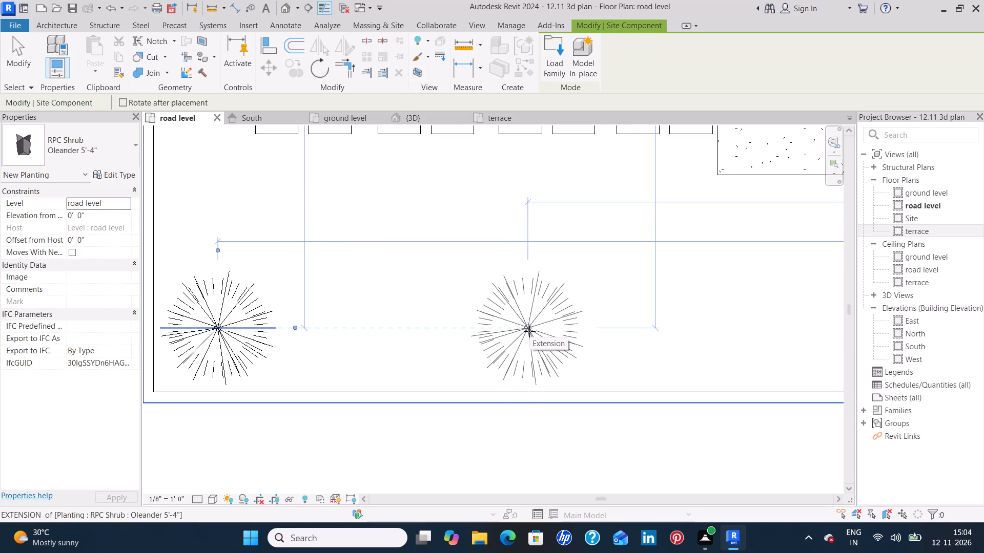
{"action": "left_click", "coordinate": [530, 332]}
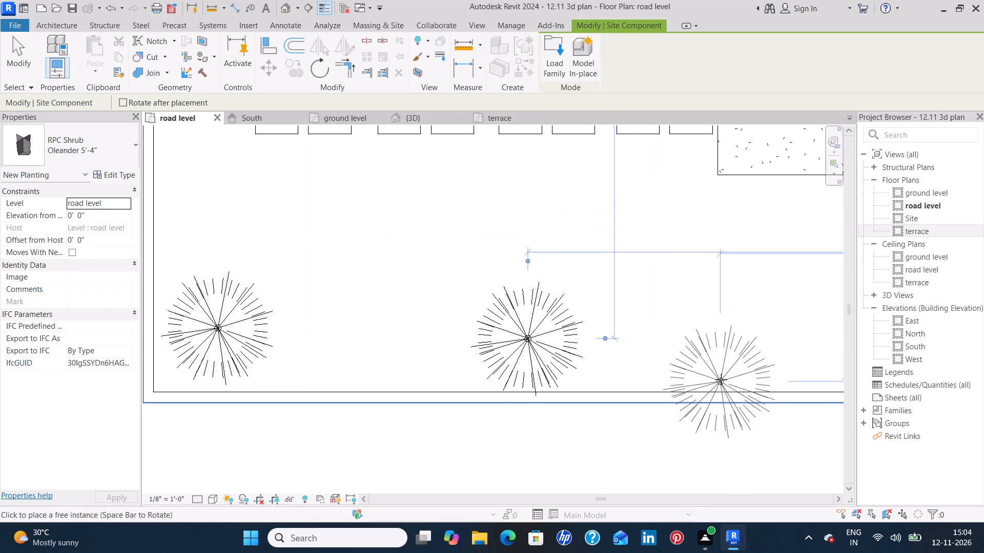
{"action": "middle_click_drag", "start_coordinate": [790, 345], "coordinate": [655, 332]}
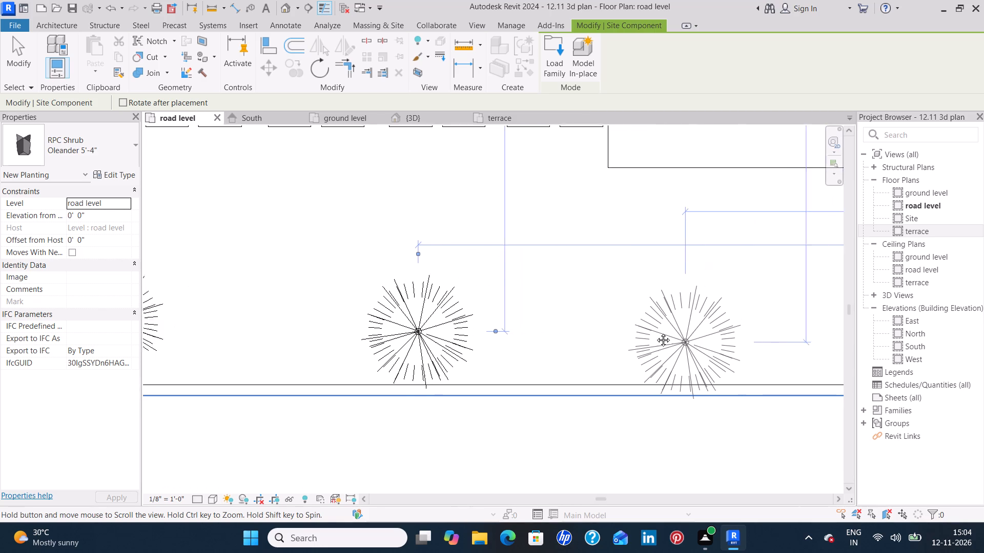
{"action": "middle_click_drag", "start_coordinate": [655, 332], "coordinate": [593, 320]}
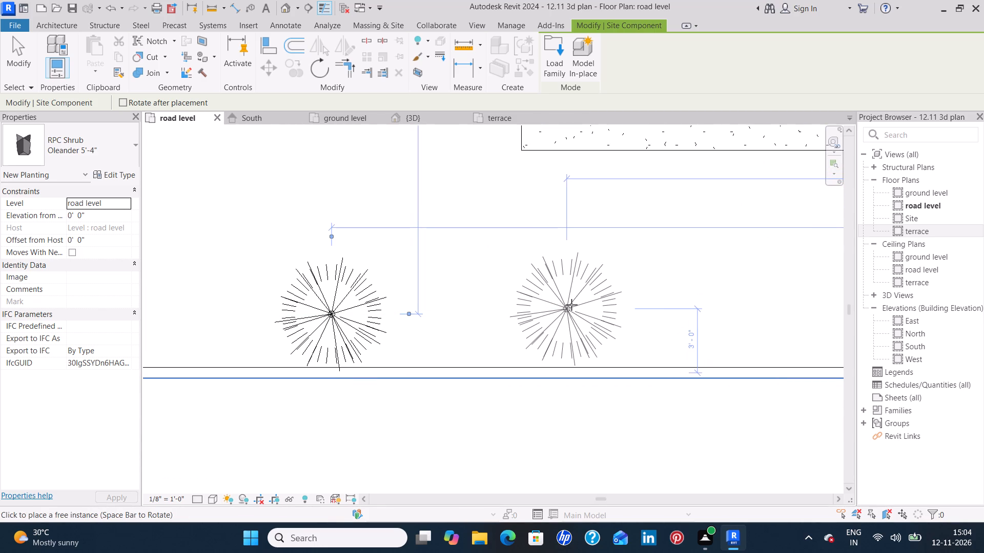
{"action": "key", "text": "Escape"}
{"action": "key", "text": "Escape"}
Place another Oleander 5'-4" shrub by the south boundary wall, just west of the driveway paving and about level with the south-east corner shrub.
{"action": "scroll", "coordinate": [567, 305], "scroll_direction": "down", "scroll_amount": 9}
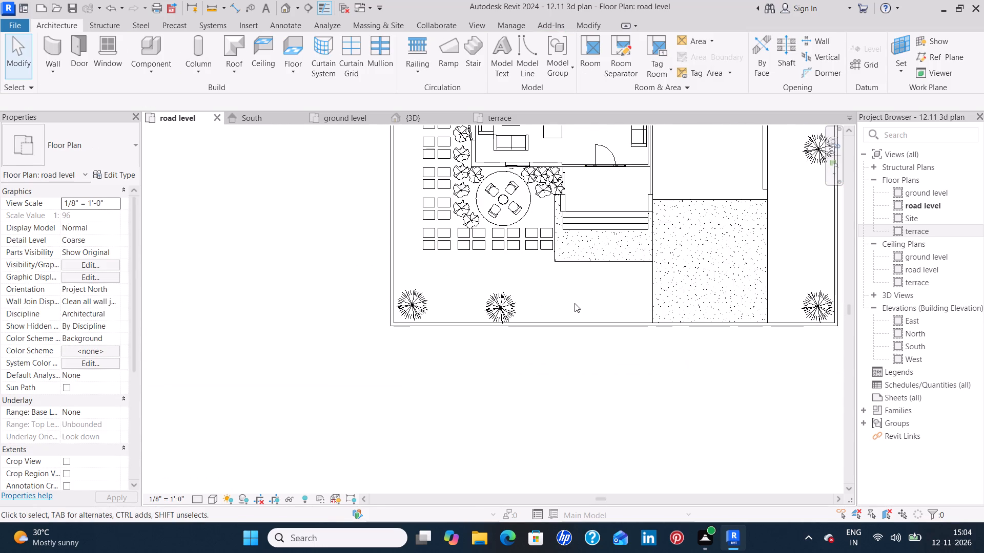
{"action": "middle_click_drag", "start_coordinate": [575, 303], "coordinate": [520, 335]}
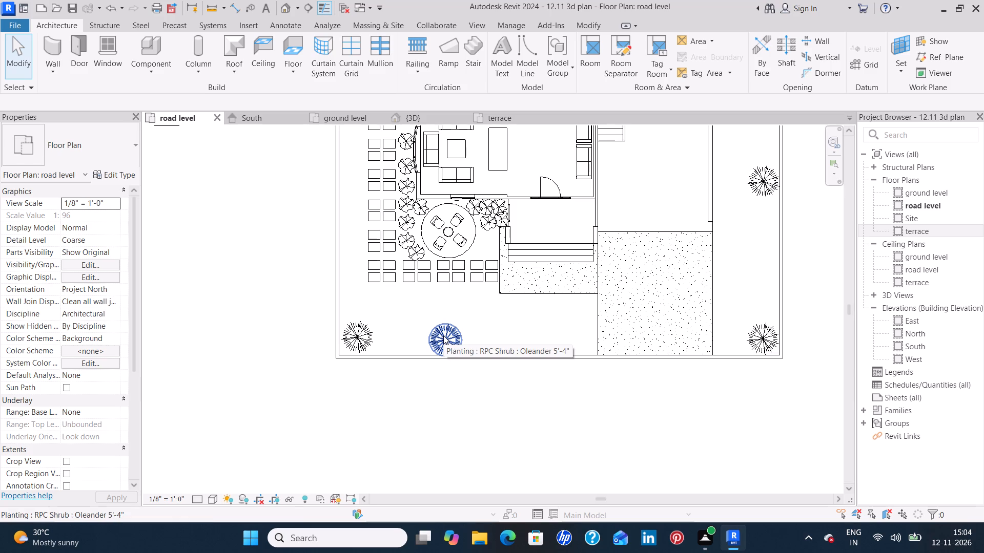
{"action": "left_click", "coordinate": [443, 335]}
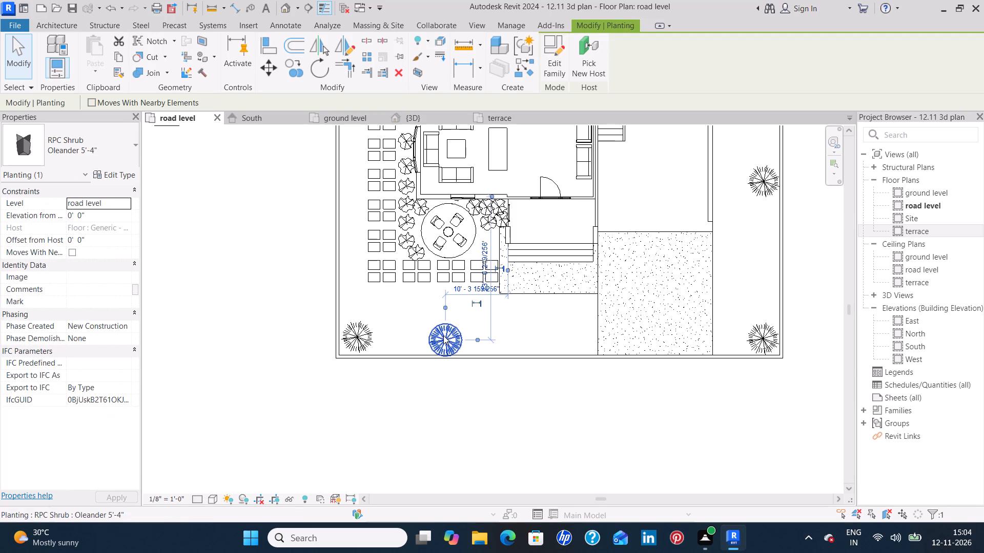
{"action": "type", "text": "cs"}
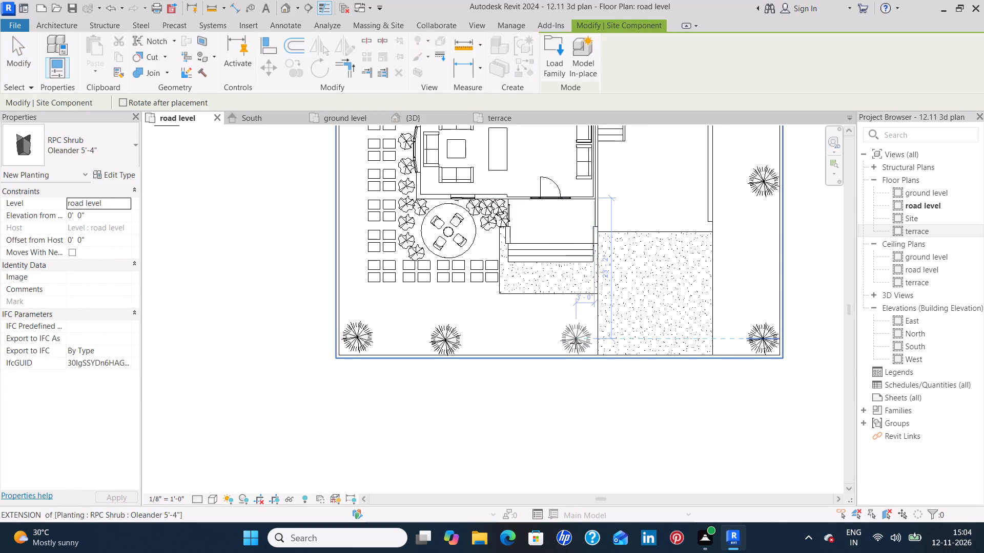
{"action": "left_click", "coordinate": [576, 343]}
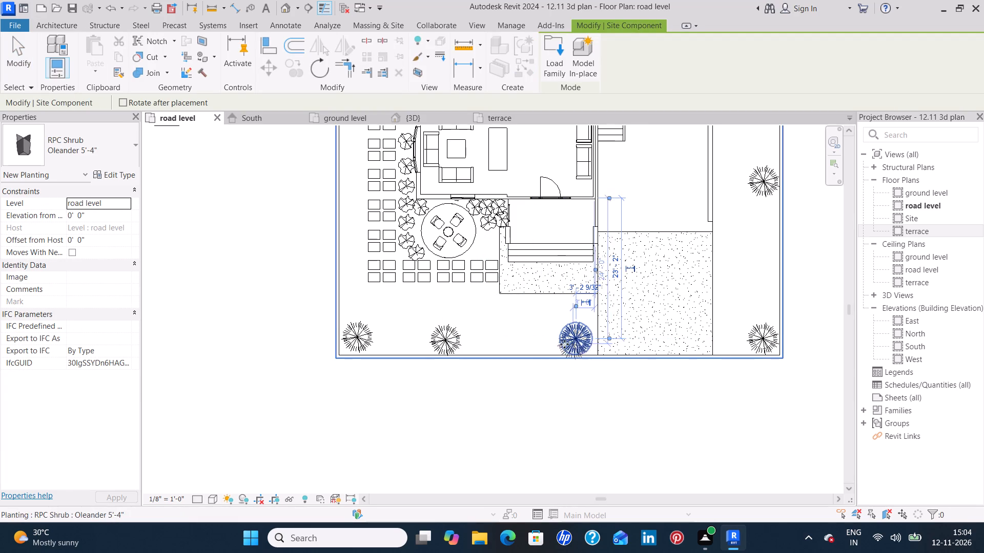
{"action": "key", "text": "Escape"}
{"action": "key", "text": "Escape"}
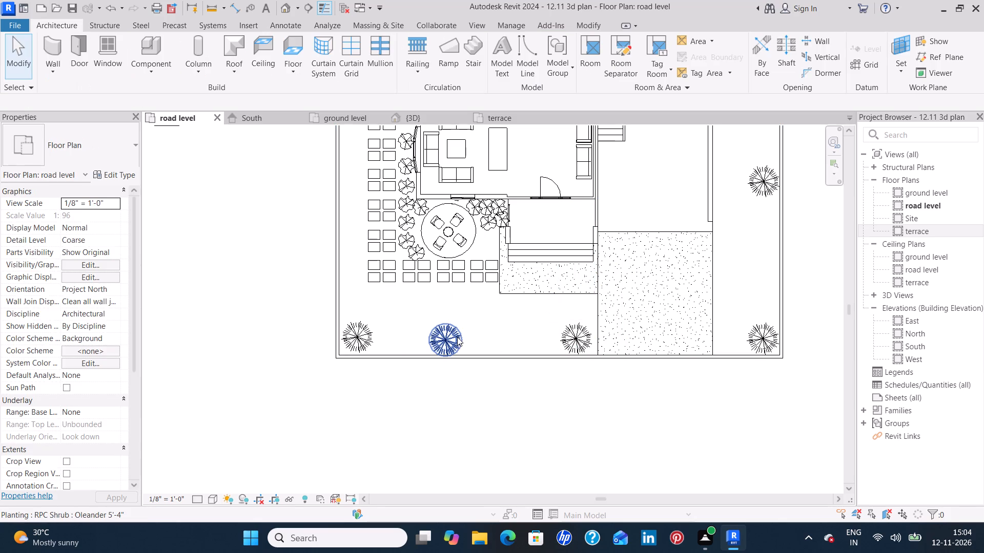
Nudge the middle oleander of the south-west lawn row 3' east and 6" north, between its neighbours and clear of the wall.
{"action": "left_click", "coordinate": [457, 337]}
{"action": "key", "text": "Right"}
{"action": "key", "text": "Right"}
{"action": "key", "text": "Right"}
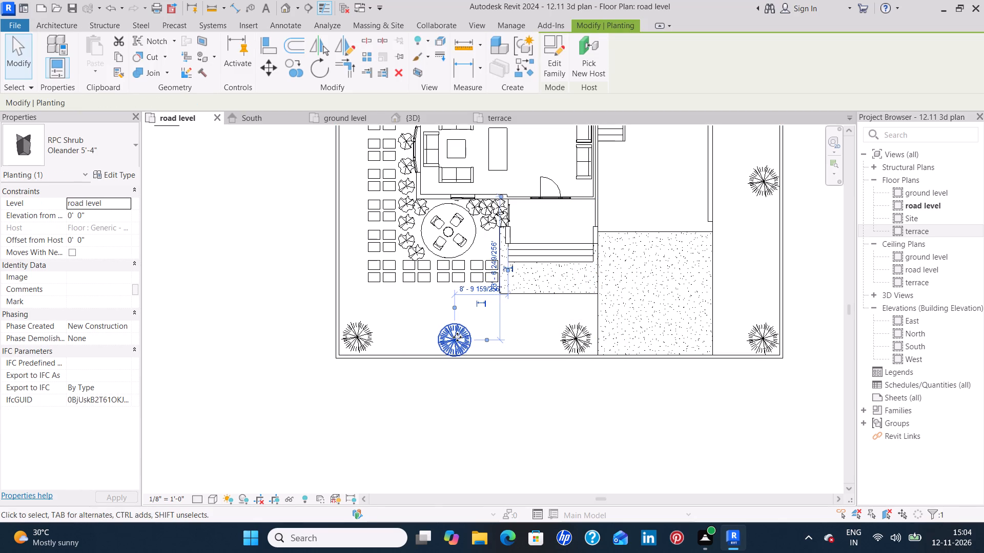
{"action": "key", "text": "Right"}
{"action": "key", "text": "Right"}
{"action": "key", "text": "Right"}
{"action": "key", "text": "Right"}
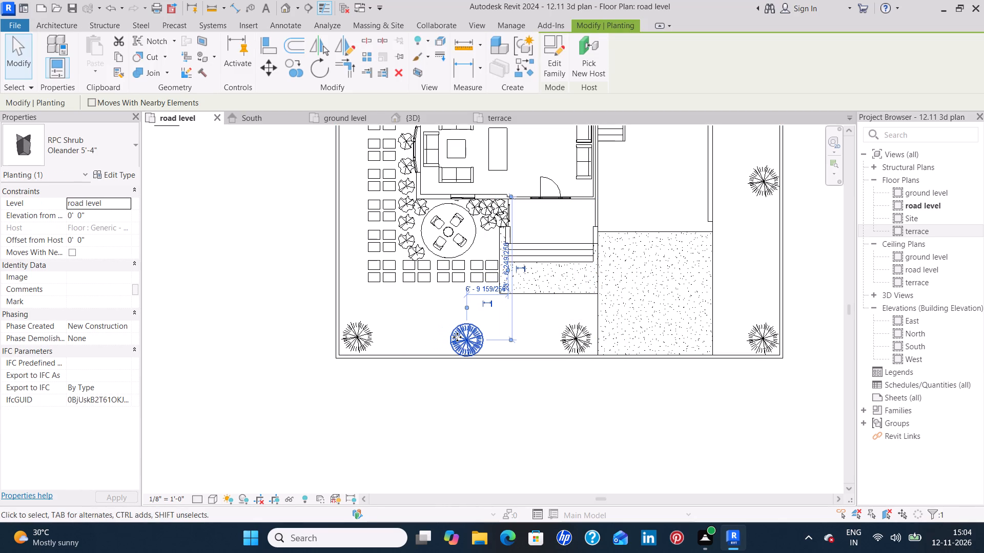
{"action": "key", "text": "Left"}
{"action": "key", "text": "Up"}
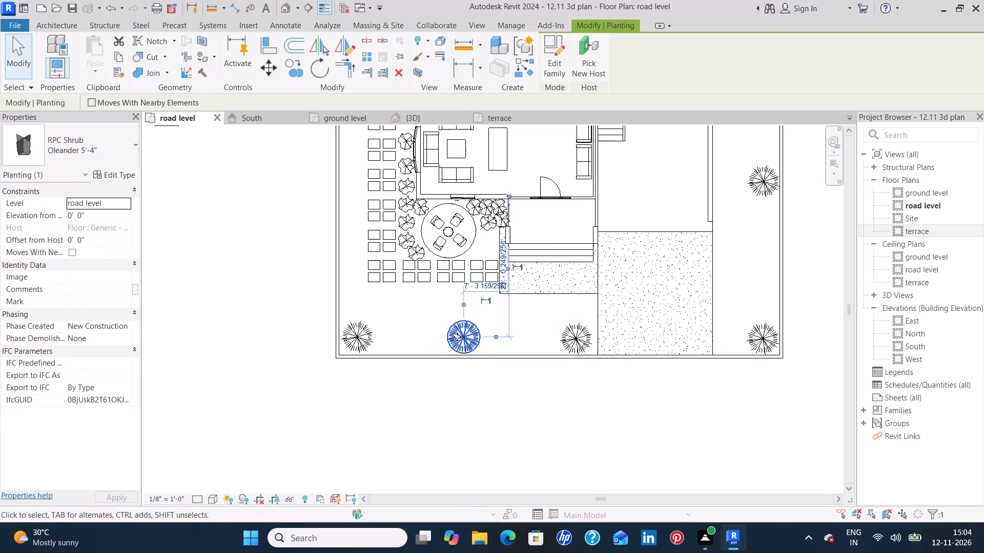
{"action": "left_click", "coordinate": [432, 339]}
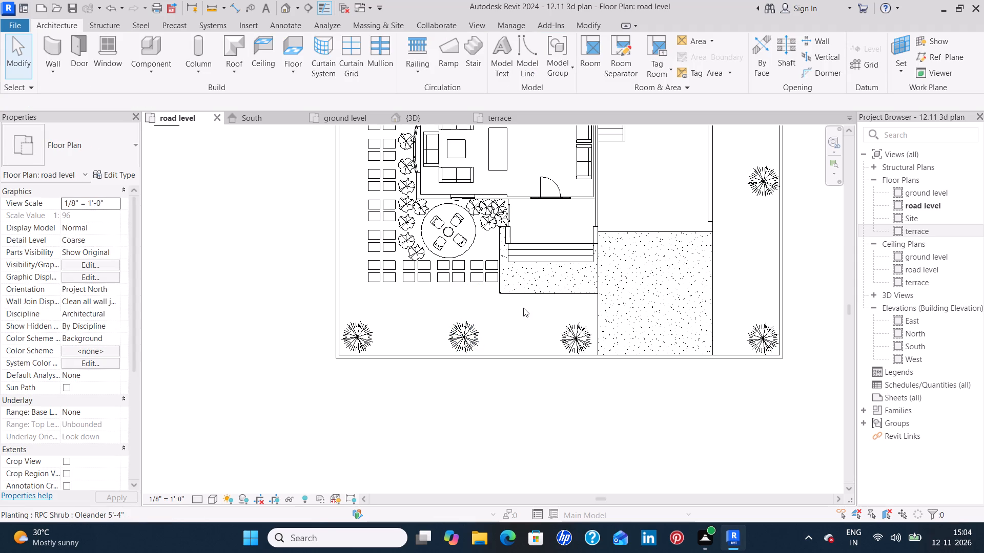
Examine the compound in 3D from above and from the north and east sides, checking the new south lawn oleanders, and return to the road level plan.
{"action": "middle_click_drag", "start_coordinate": [525, 309], "coordinate": [532, 355]}
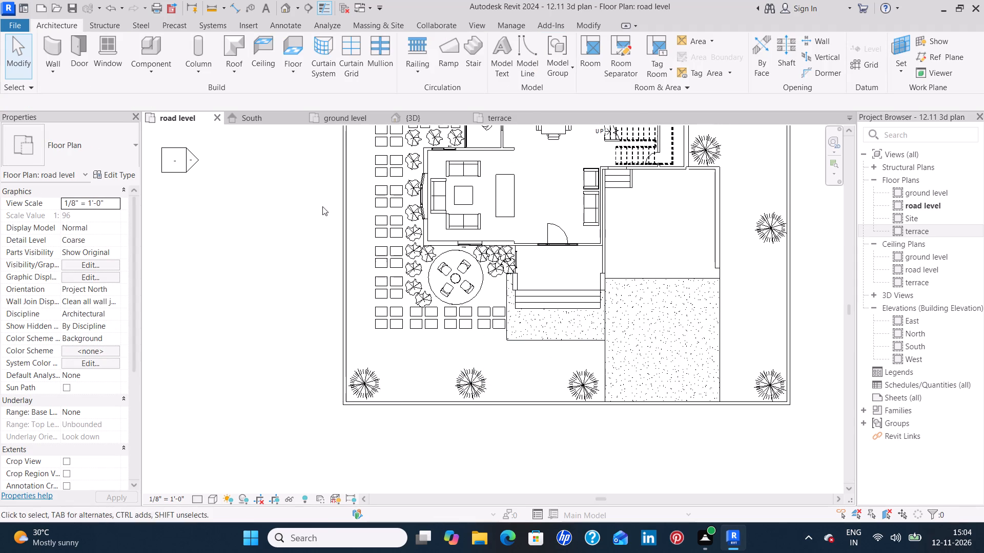
{"action": "left_click", "coordinate": [429, 117]}
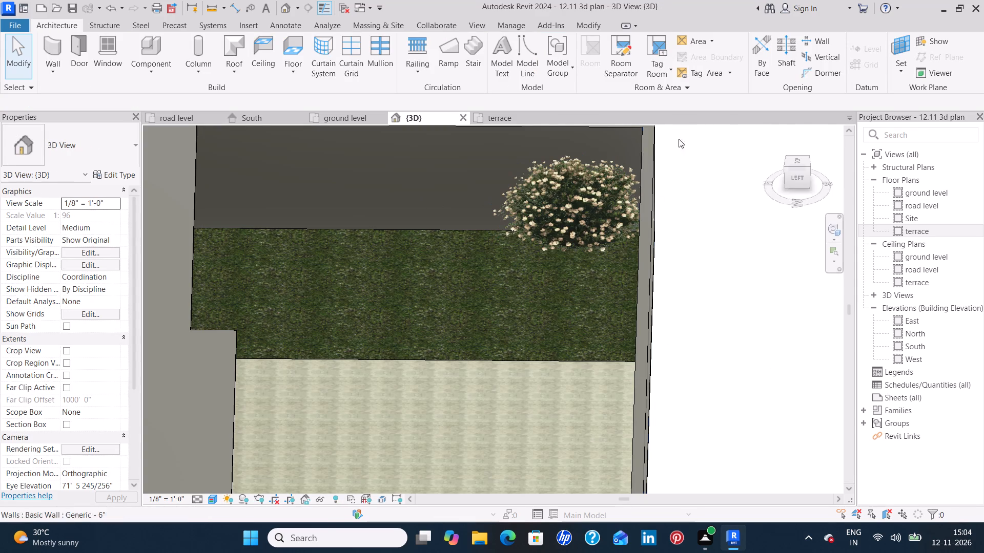
{"action": "left_click", "coordinate": [801, 161]}
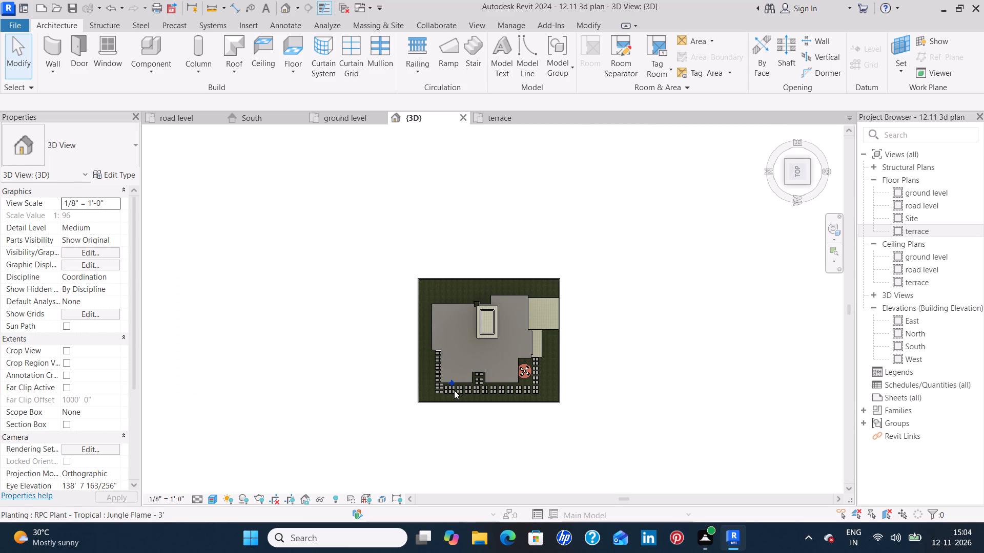
{"action": "scroll", "coordinate": [448, 390], "scroll_direction": "up", "scroll_amount": 4}
{"action": "scroll", "coordinate": [448, 390], "scroll_direction": "down", "scroll_amount": 1}
{"action": "scroll", "coordinate": [448, 390], "scroll_direction": "up", "scroll_amount": 9}
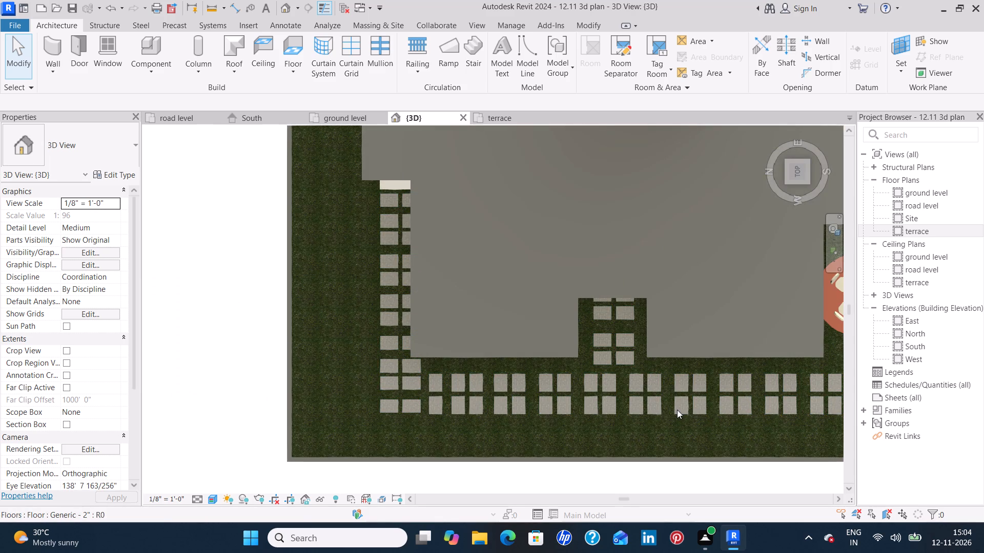
{"action": "middle_click_drag", "start_coordinate": [669, 412], "coordinate": [693, 346], "text": "shift"}
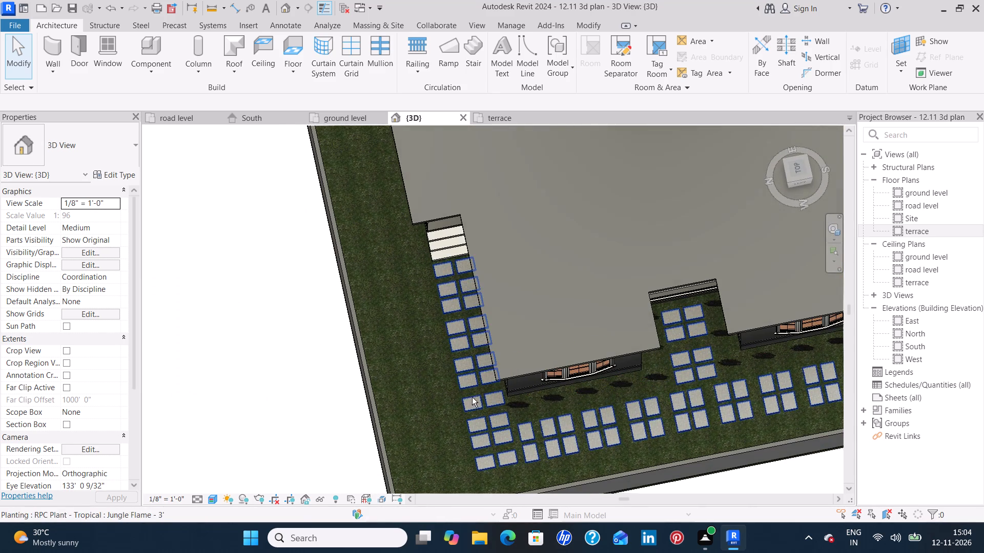
{"action": "middle_click_drag", "start_coordinate": [472, 397], "coordinate": [614, 463], "text": "shift"}
{"action": "middle_click_drag", "start_coordinate": [696, 392], "coordinate": [494, 472]}
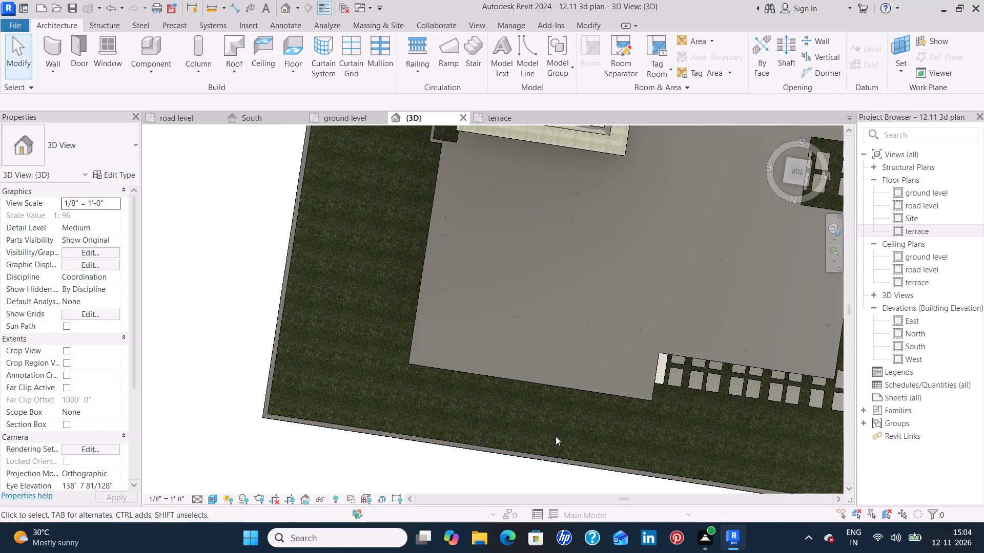
{"action": "scroll", "coordinate": [579, 430], "scroll_direction": "down", "scroll_amount": 4}
{"action": "middle_click_drag", "start_coordinate": [647, 437], "coordinate": [711, 338], "text": "shift"}
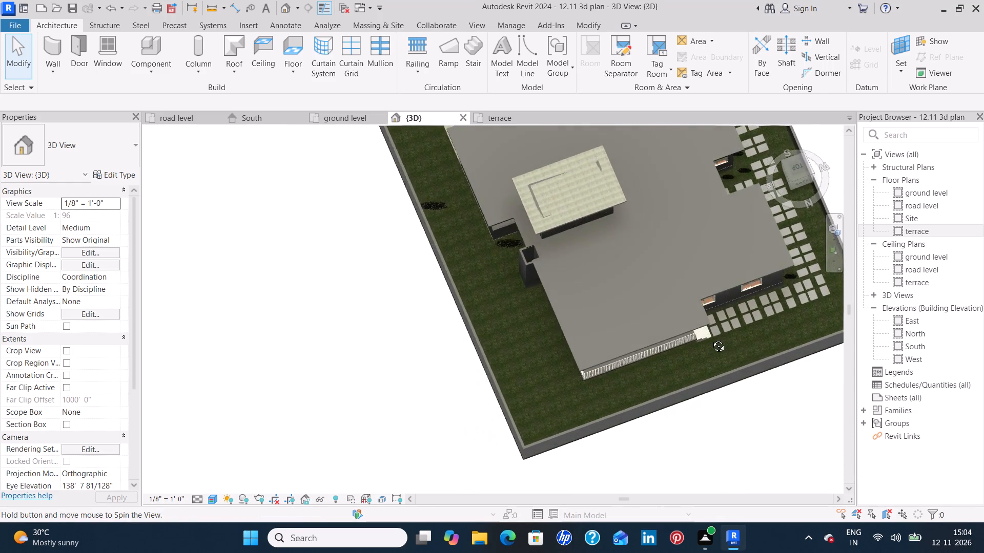
{"action": "middle_click_drag", "start_coordinate": [711, 338], "coordinate": [575, 250], "text": "shift"}
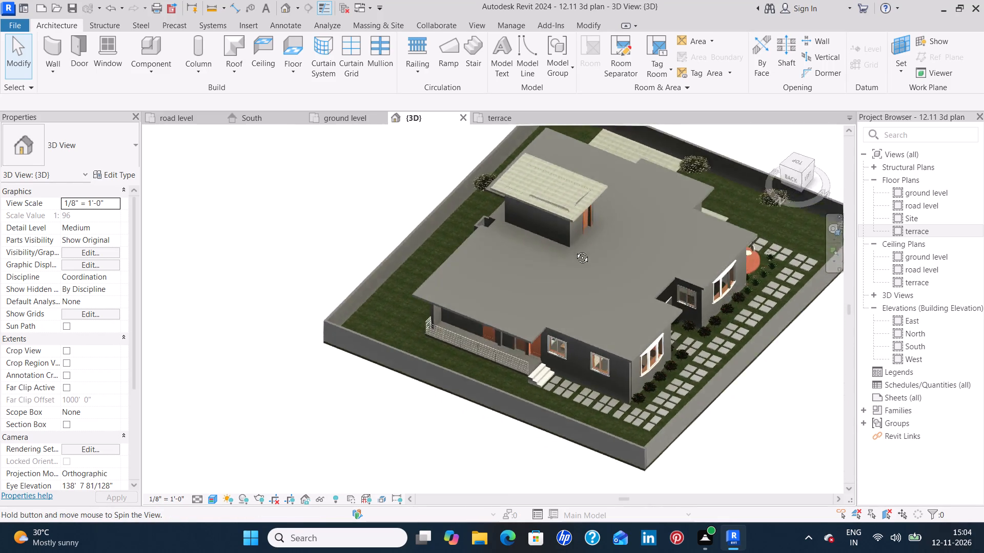
{"action": "middle_click_drag", "start_coordinate": [575, 250], "coordinate": [524, 270], "text": "shift"}
{"action": "middle_click_drag", "start_coordinate": [530, 300], "coordinate": [630, 365]}
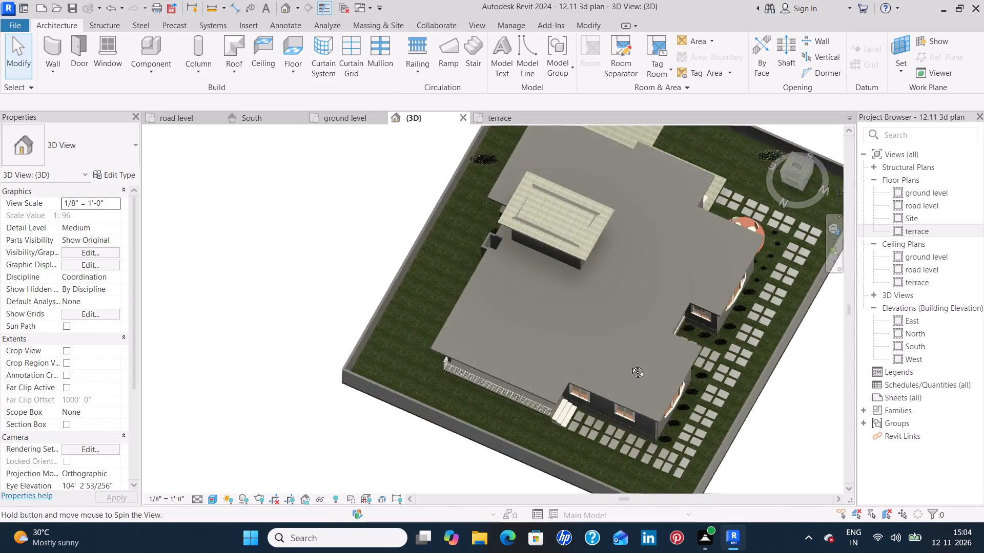
{"action": "middle_click_drag", "start_coordinate": [630, 365], "coordinate": [779, 299]}
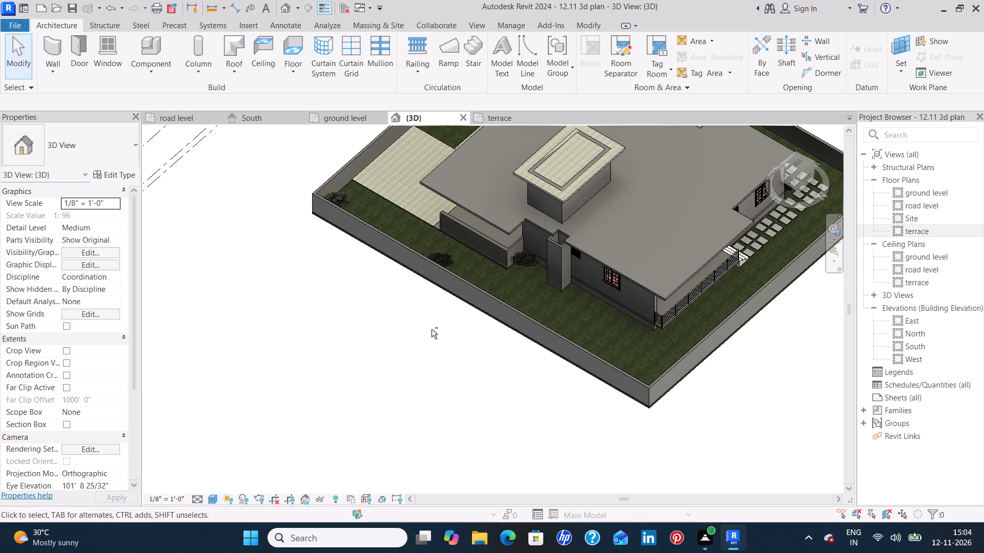
{"action": "middle_click_drag", "start_coordinate": [432, 329], "coordinate": [638, 424], "text": "shift"}
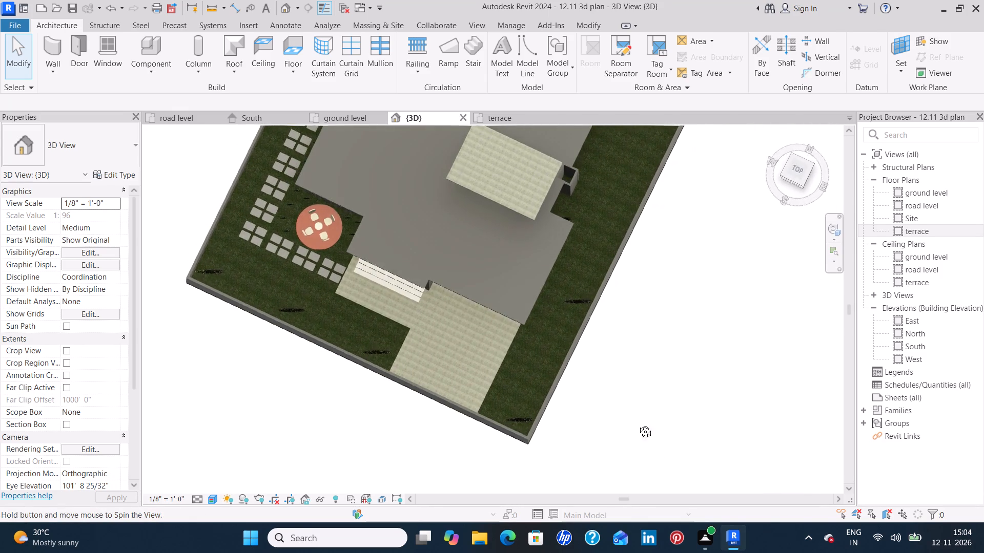
{"action": "middle_click_drag", "start_coordinate": [638, 424], "coordinate": [475, 262], "text": "shift"}
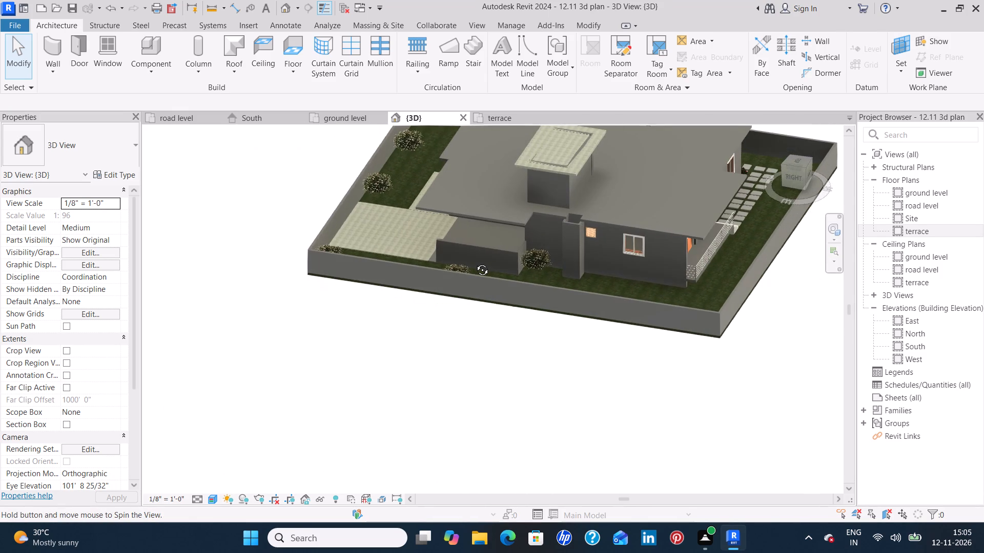
{"action": "middle_click_drag", "start_coordinate": [475, 262], "coordinate": [479, 202], "text": "shift"}
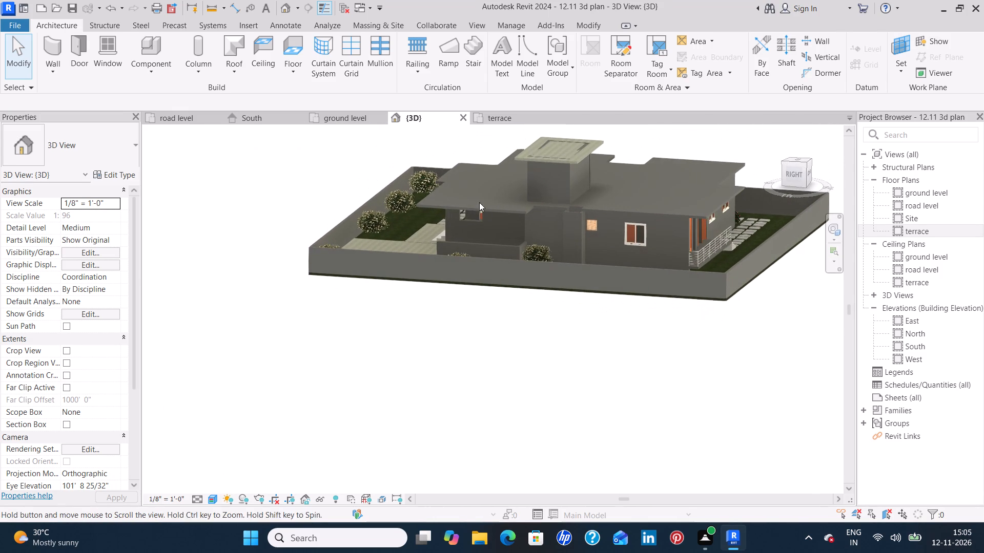
{"action": "middle_click_drag", "start_coordinate": [395, 328], "coordinate": [411, 302], "text": "shift"}
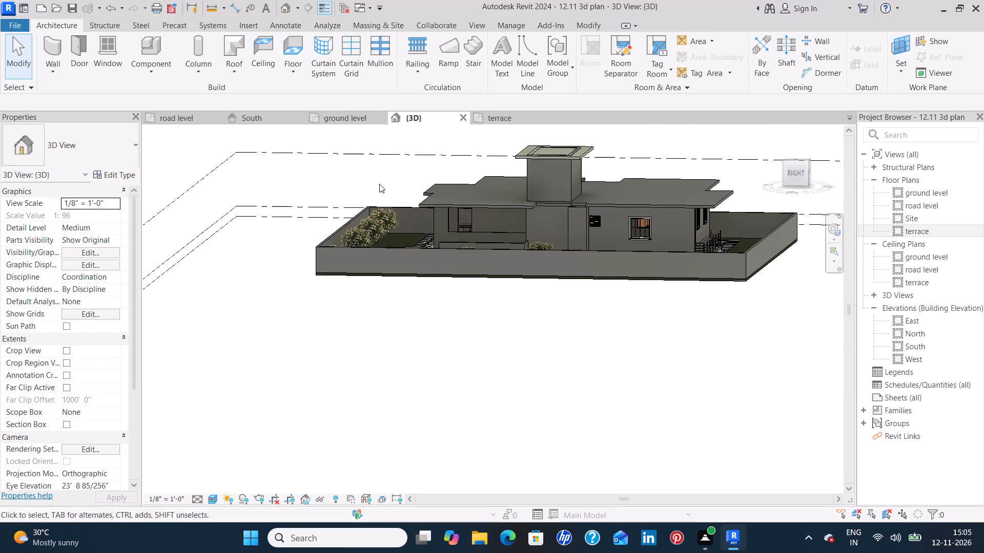
{"action": "scroll", "coordinate": [366, 221], "scroll_direction": "up", "scroll_amount": 15}
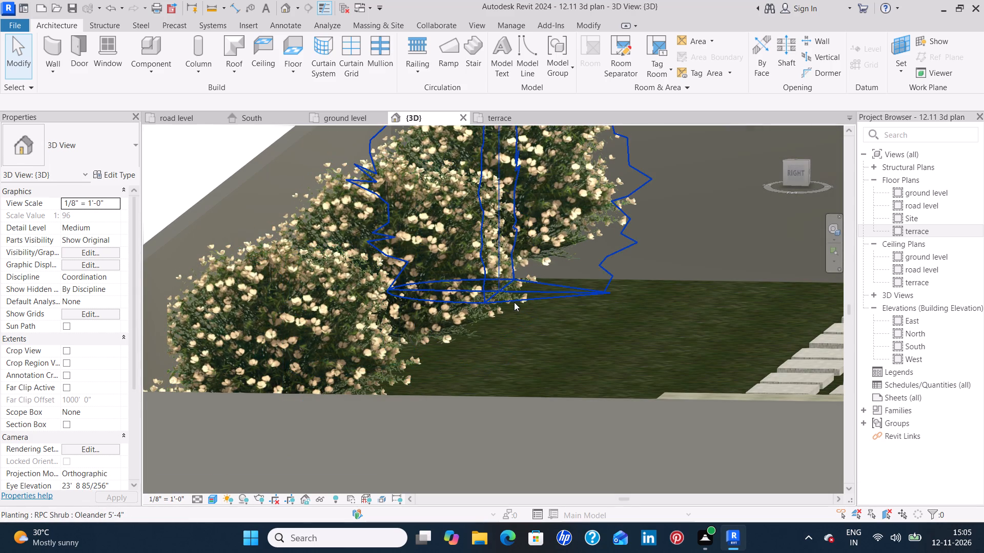
{"action": "scroll", "coordinate": [514, 302], "scroll_direction": "up", "scroll_amount": 4}
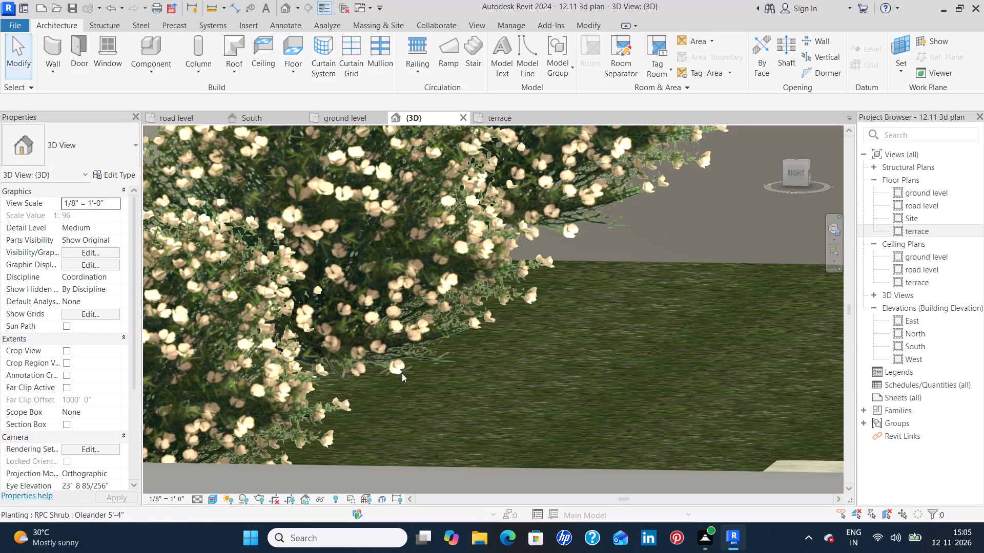
{"action": "scroll", "coordinate": [402, 368], "scroll_direction": "down", "scroll_amount": 11}
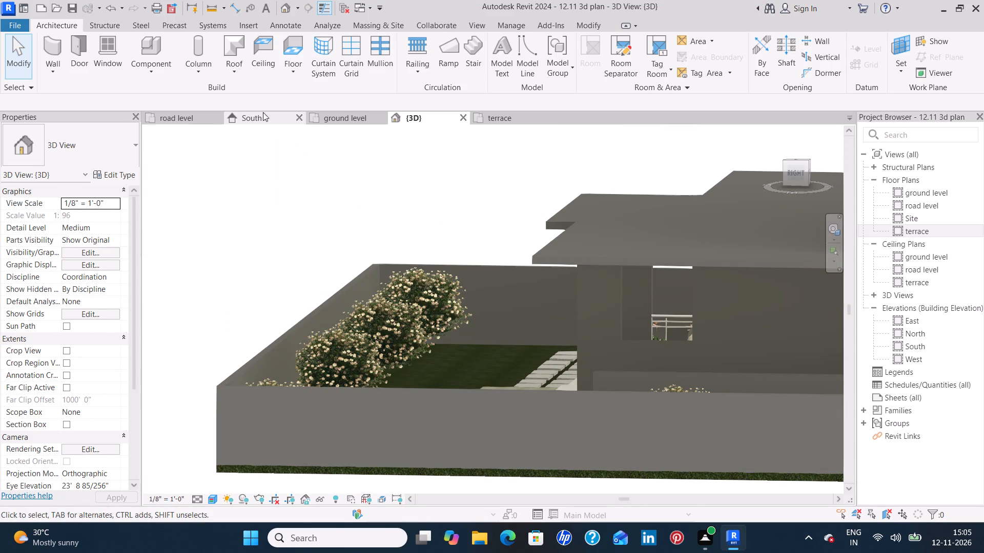
{"action": "left_click", "coordinate": [191, 120]}
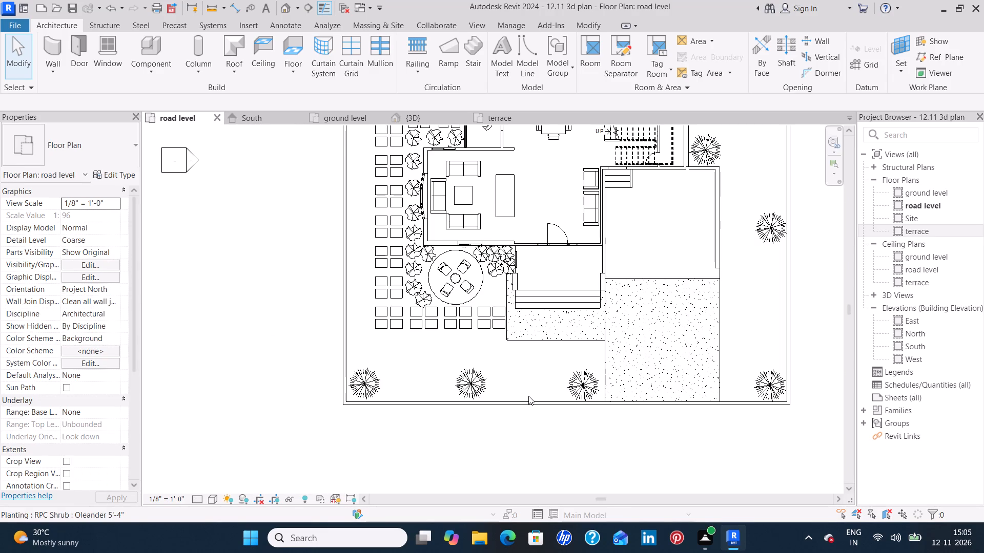
Place two RPC Shrub Pearl Bush 6'-0" plants 3'-6" from the north boundary wall, one in the north-west corner and one further east.
{"action": "middle_click_drag", "start_coordinate": [528, 396], "coordinate": [466, 427]}
{"action": "middle_click_drag", "start_coordinate": [468, 430], "coordinate": [458, 459]}
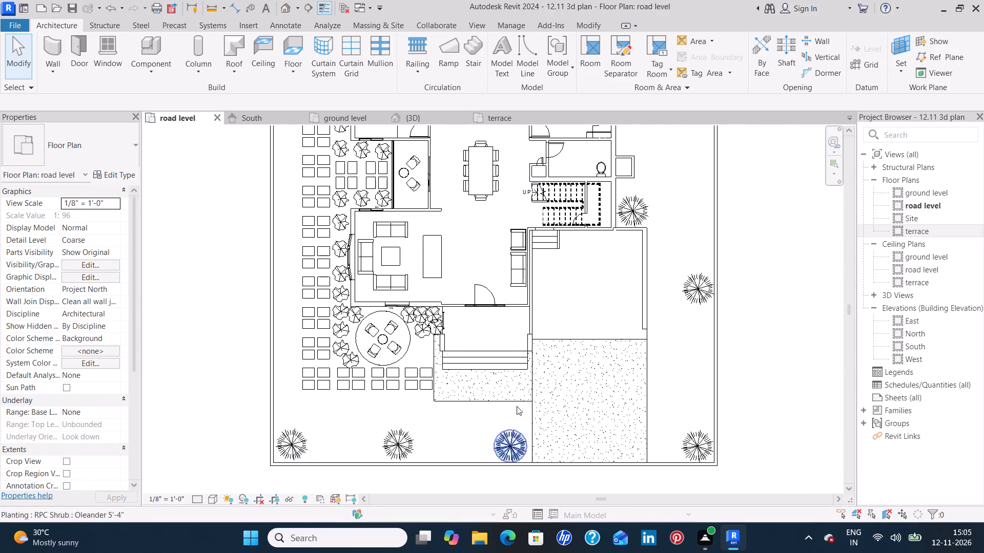
{"action": "middle_click_drag", "start_coordinate": [609, 321], "coordinate": [541, 436]}
{"action": "middle_click_drag", "start_coordinate": [641, 310], "coordinate": [646, 352]}
{"action": "middle_click_drag", "start_coordinate": [614, 297], "coordinate": [623, 316]}
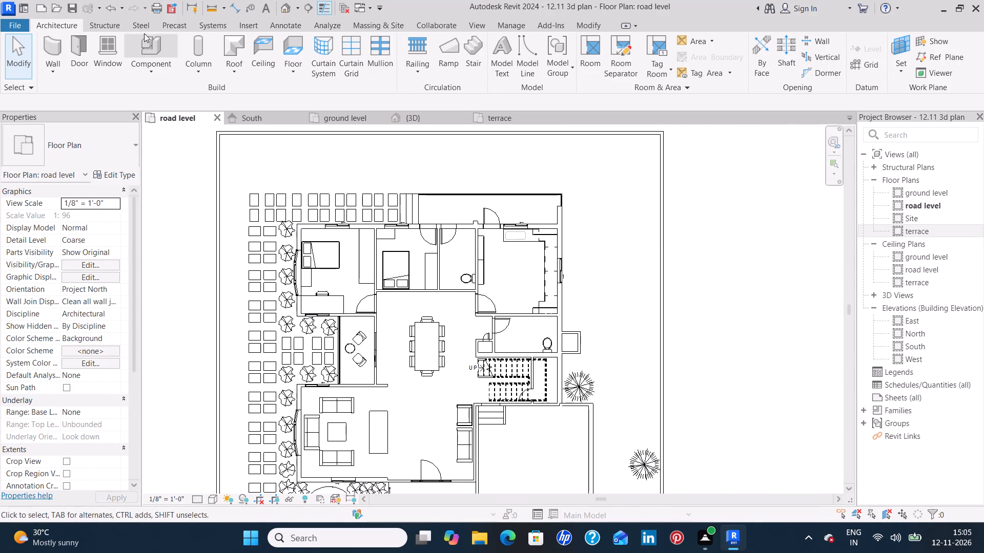
{"action": "left_click", "coordinate": [160, 36]}
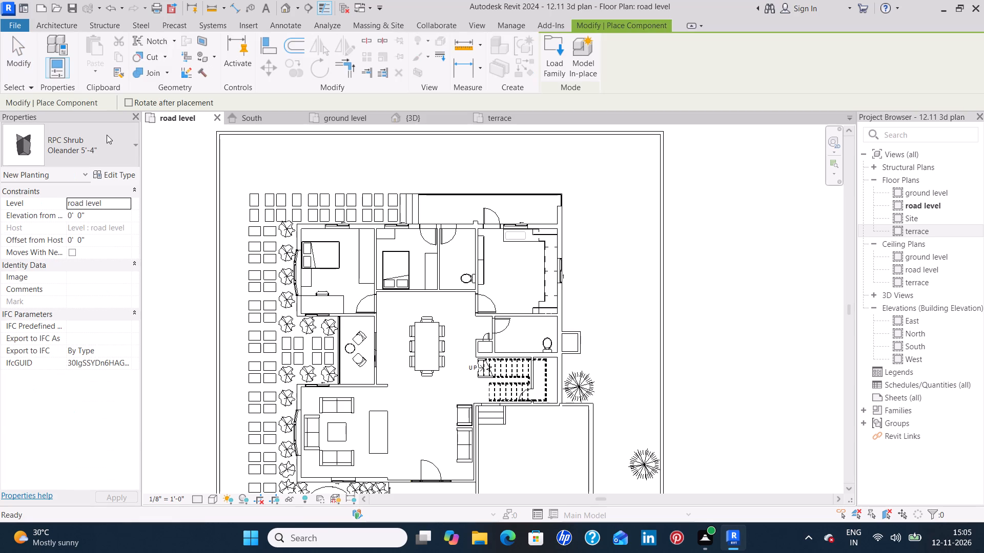
{"action": "left_click", "coordinate": [108, 140]}
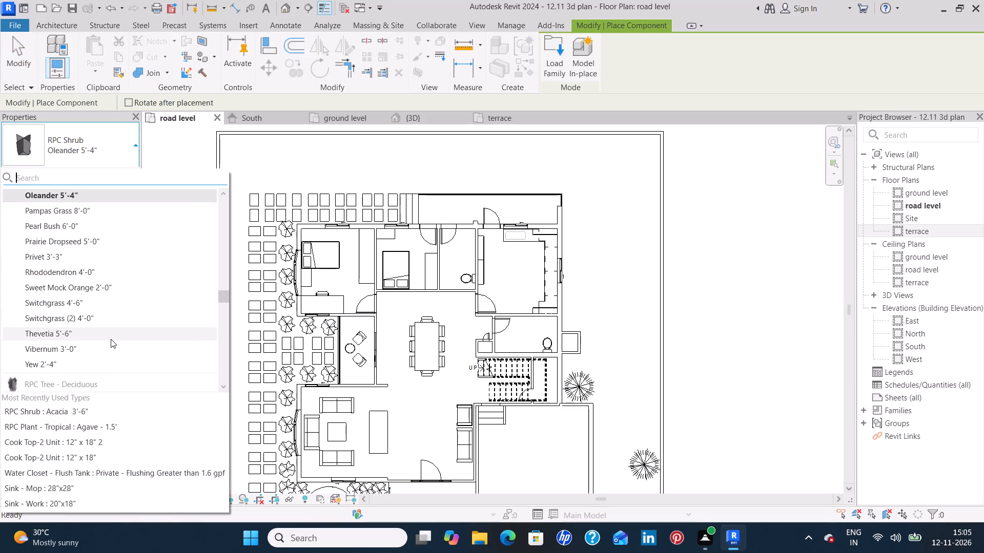
{"action": "left_click", "coordinate": [117, 225]}
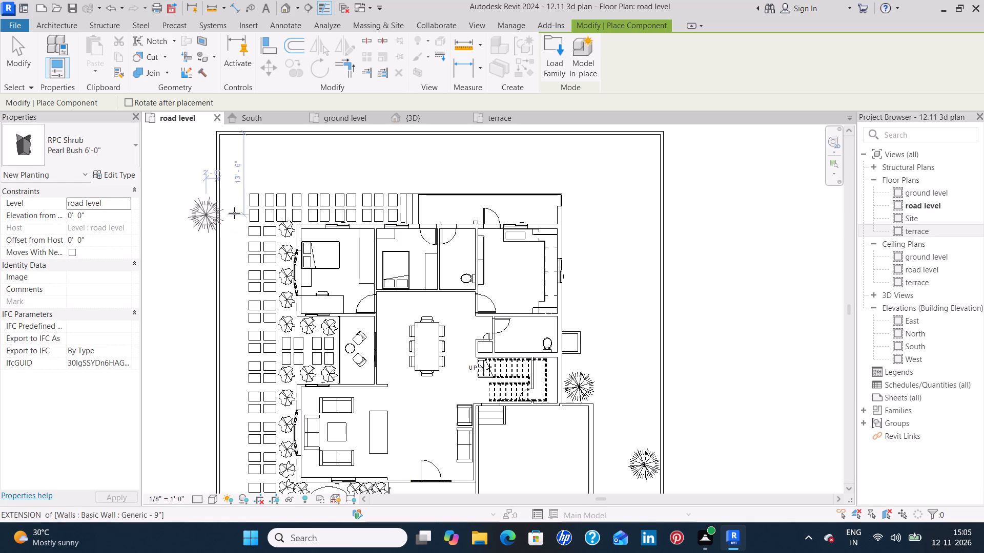
{"action": "middle_click_drag", "start_coordinate": [253, 174], "coordinate": [278, 220]}
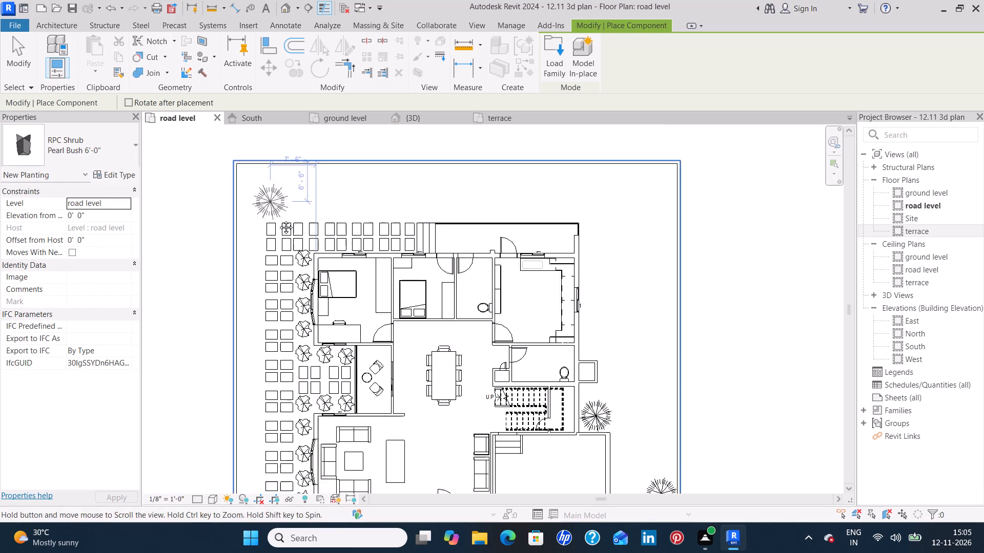
{"action": "middle_click_drag", "start_coordinate": [278, 220], "coordinate": [296, 264]}
{"action": "scroll", "coordinate": [293, 260], "scroll_direction": "up", "scroll_amount": 9}
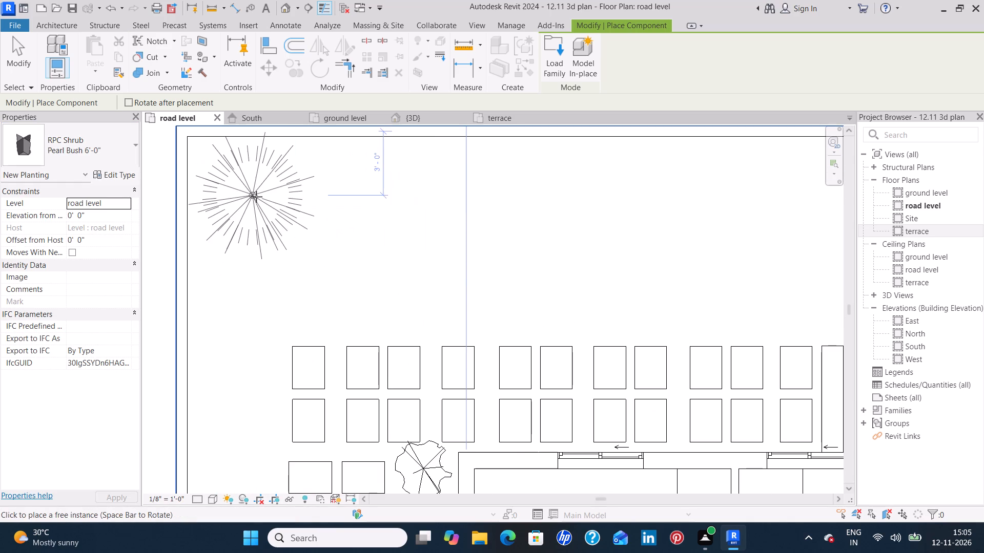
{"action": "left_click", "coordinate": [255, 203]}
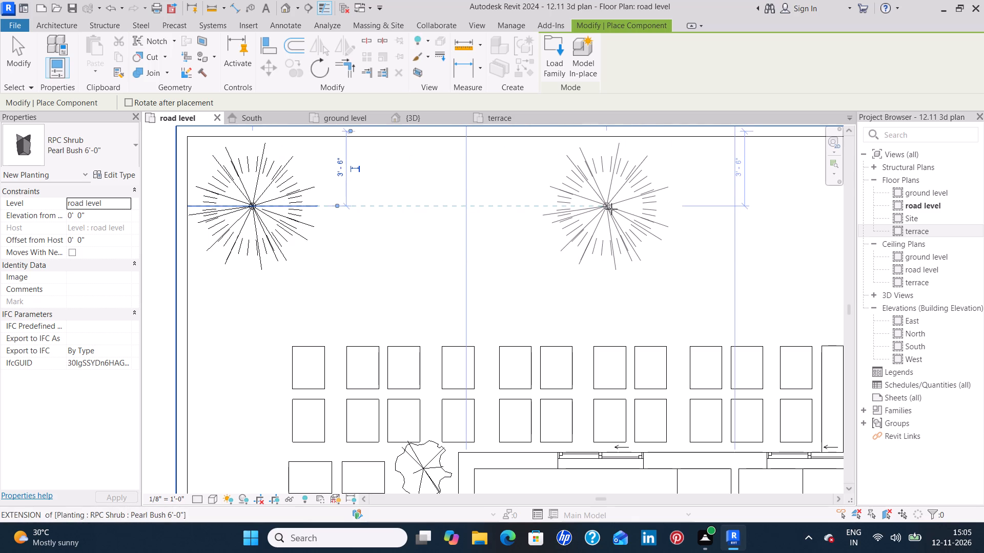
{"action": "left_click", "coordinate": [611, 209]}
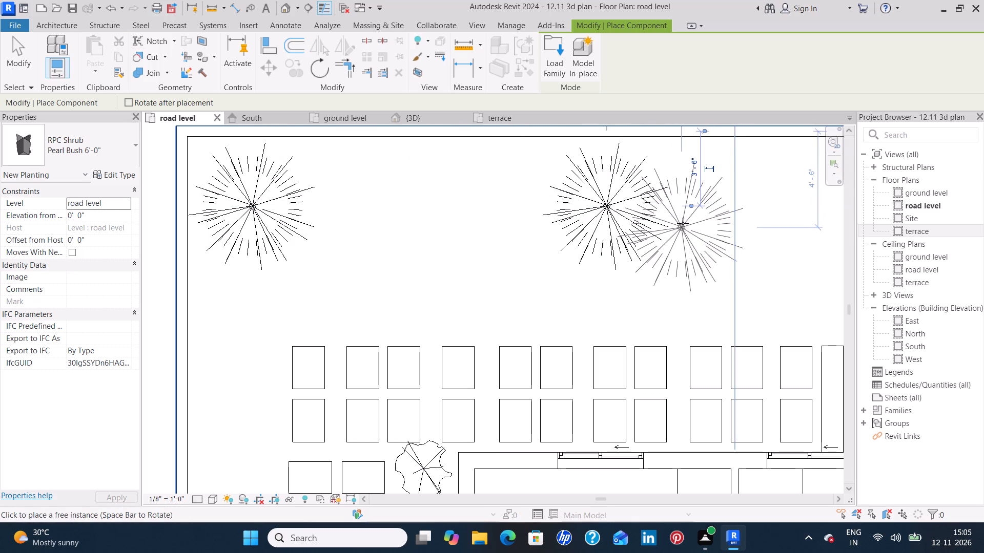
{"action": "key", "text": "Escape"}
{"action": "key", "text": "Escape"}
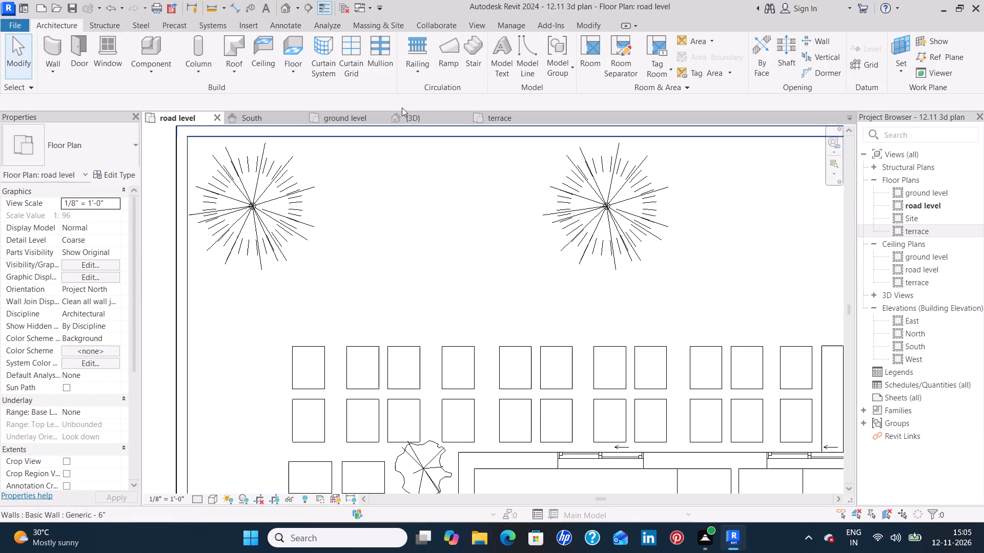
Examine the new pearl bushes in 3D from the north, west and east sides and from above, checking their look and spacing along the walls.
{"action": "left_click", "coordinate": [418, 117]}
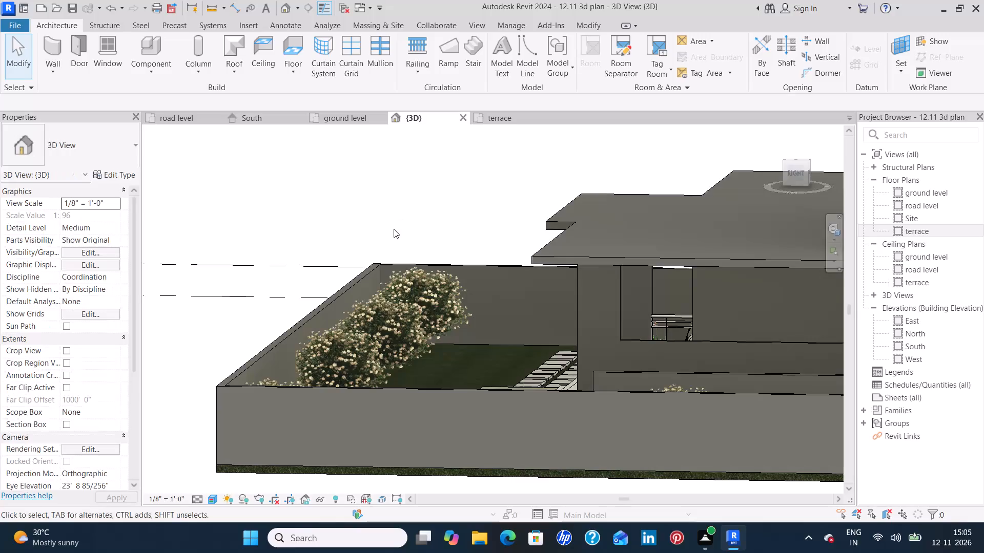
{"action": "middle_click_drag", "start_coordinate": [489, 334], "coordinate": [290, 348], "text": "shift"}
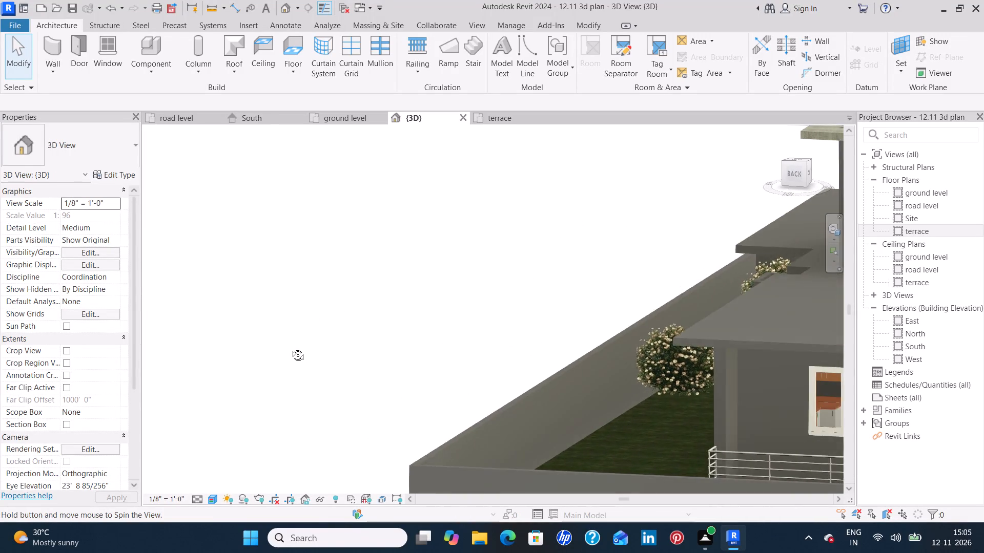
{"action": "middle_click_drag", "start_coordinate": [290, 348], "coordinate": [193, 316], "text": "shift"}
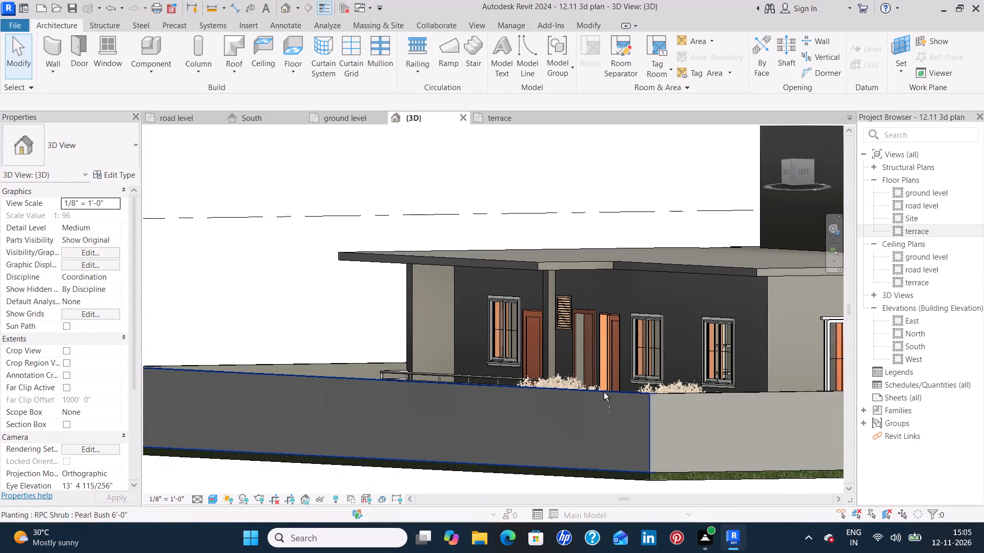
{"action": "middle_click_drag", "start_coordinate": [732, 413], "coordinate": [627, 449], "text": "shift"}
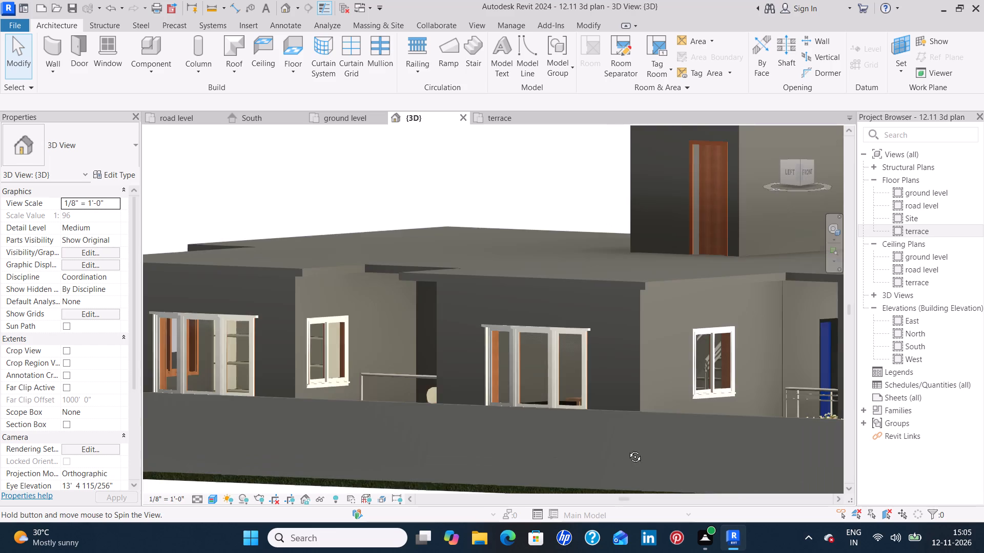
{"action": "middle_click_drag", "start_coordinate": [627, 449], "coordinate": [627, 459], "text": "shift"}
{"action": "middle_click_drag", "start_coordinate": [359, 414], "coordinate": [621, 314]}
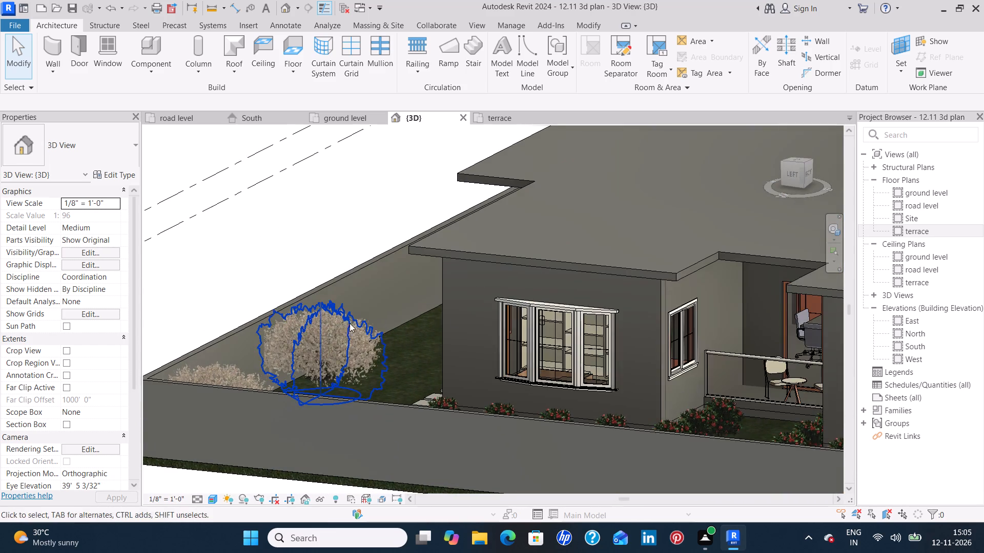
{"action": "scroll", "coordinate": [345, 328], "scroll_direction": "up", "scroll_amount": 7}
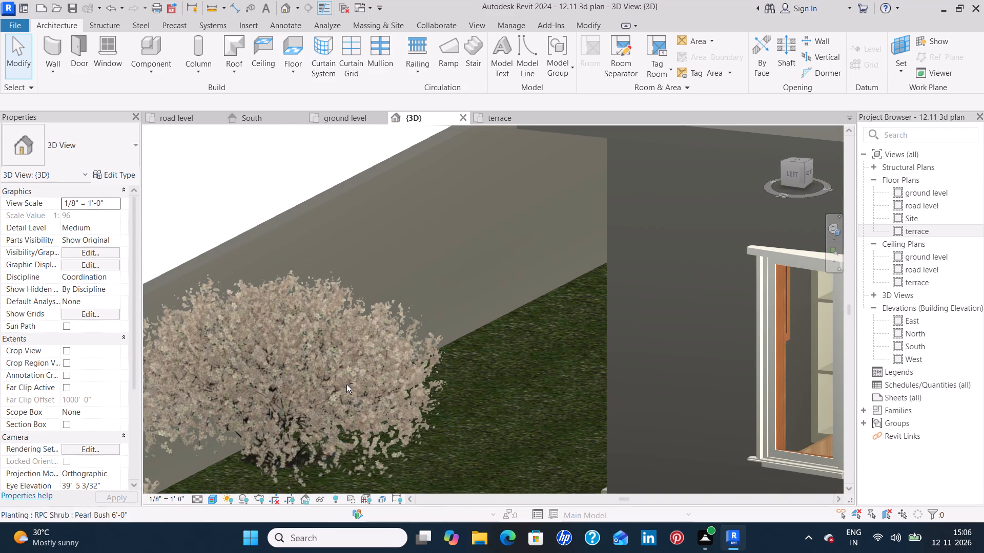
{"action": "middle_click_drag", "start_coordinate": [346, 385], "coordinate": [352, 417], "text": "shift"}
{"action": "scroll", "coordinate": [353, 417], "scroll_direction": "up", "scroll_amount": 1, "text": "shift"}
{"action": "middle_click_drag", "start_coordinate": [363, 409], "coordinate": [448, 327], "text": "shift"}
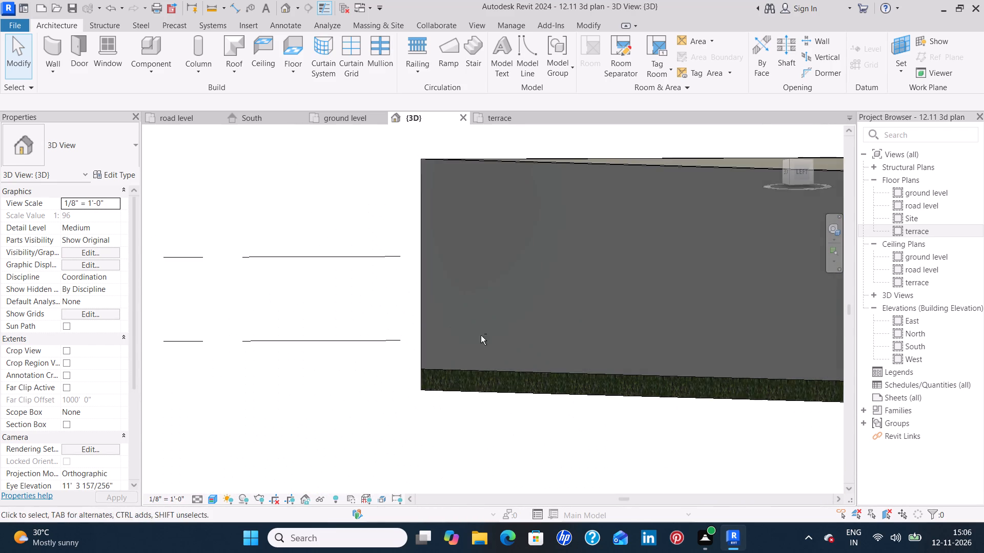
{"action": "middle_click_drag", "start_coordinate": [507, 345], "coordinate": [594, 417], "text": "shift"}
{"action": "middle_click_drag", "start_coordinate": [645, 371], "coordinate": [430, 334]}
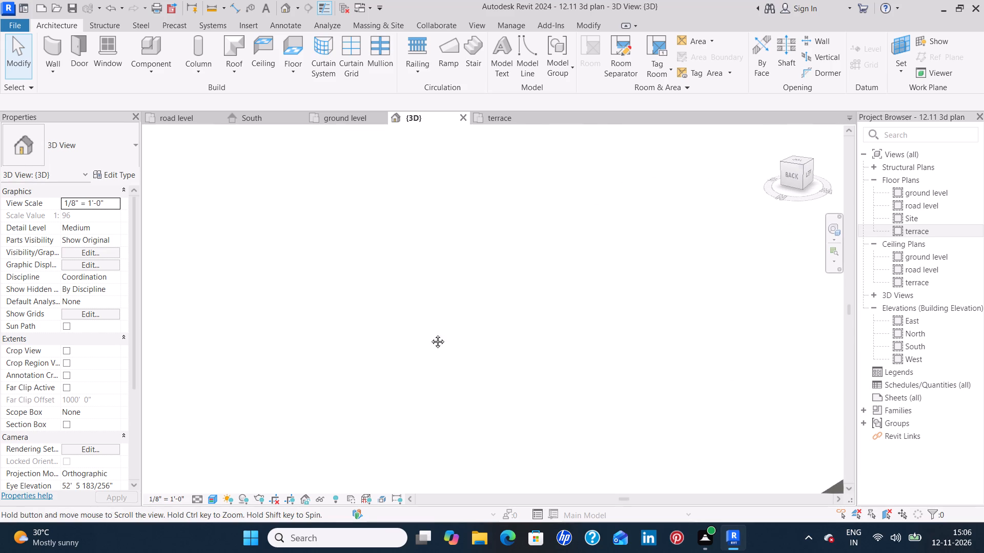
{"action": "middle_click_drag", "start_coordinate": [430, 334], "coordinate": [383, 334]}
{"action": "scroll", "coordinate": [346, 328], "scroll_direction": "down", "scroll_amount": 15}
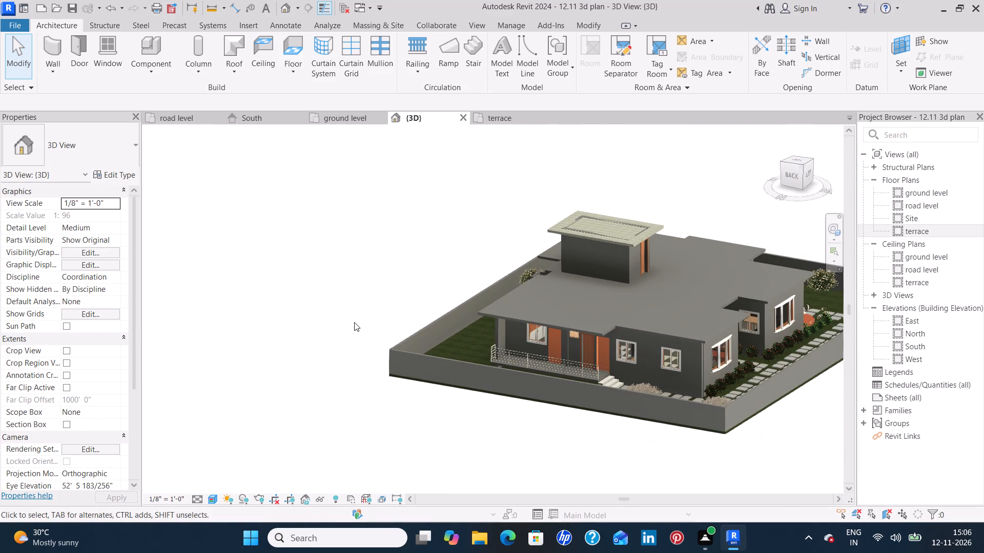
{"action": "middle_click_drag", "start_coordinate": [354, 322], "coordinate": [472, 421]}
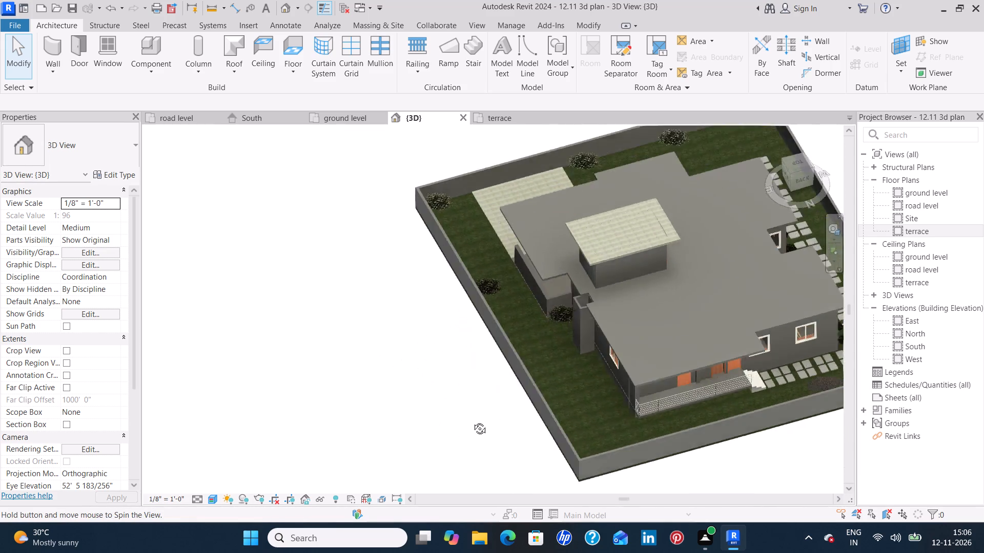
{"action": "middle_click_drag", "start_coordinate": [472, 421], "coordinate": [641, 391]}
{"action": "middle_click", "coordinate": [641, 391], "text": "shift"}
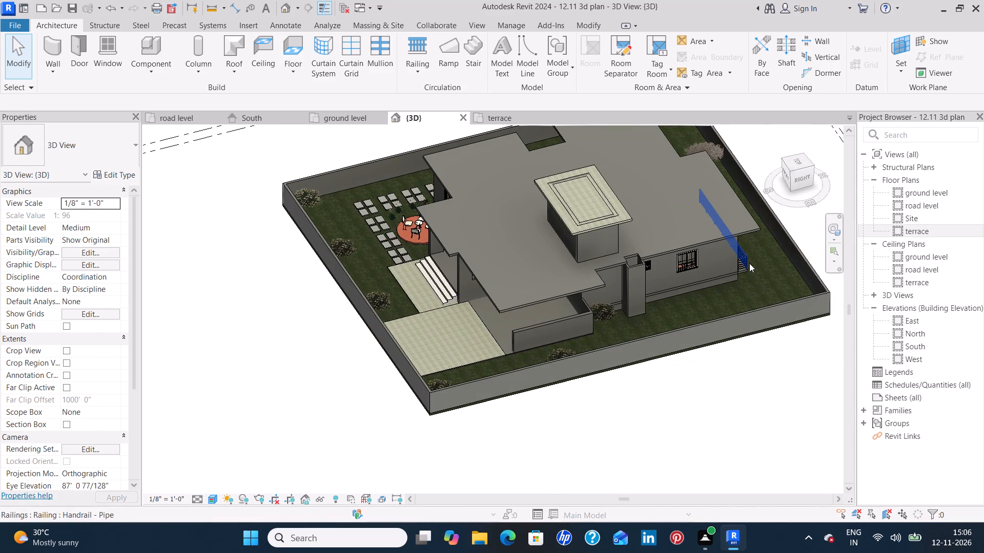
{"action": "middle_click_drag", "start_coordinate": [749, 263], "coordinate": [588, 397]}
{"action": "scroll", "coordinate": [586, 287], "scroll_direction": "up", "scroll_amount": 9}
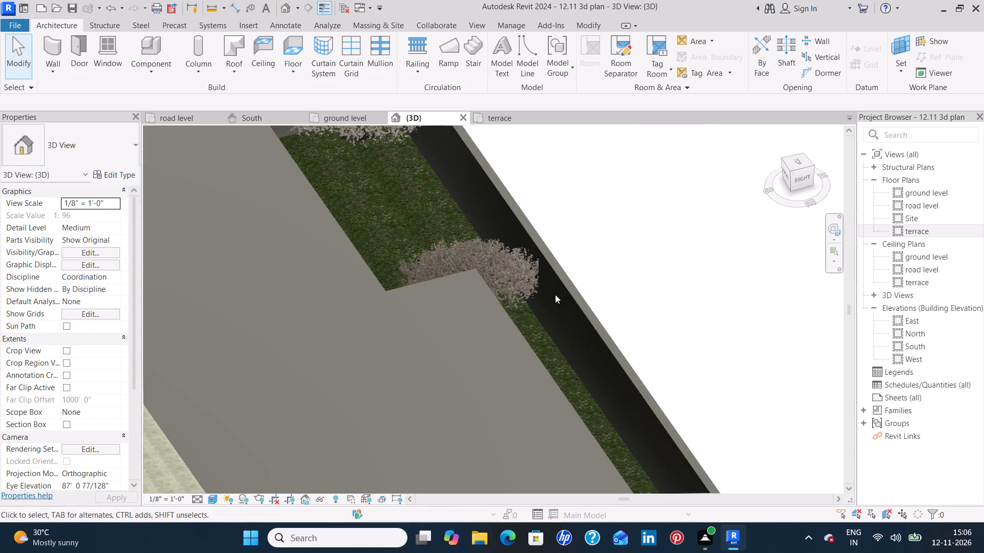
{"action": "middle_click_drag", "start_coordinate": [552, 296], "coordinate": [579, 396], "text": "shift"}
{"action": "middle_click_drag", "start_coordinate": [417, 231], "coordinate": [499, 422]}
{"action": "middle_click_drag", "start_coordinate": [310, 184], "coordinate": [411, 363]}
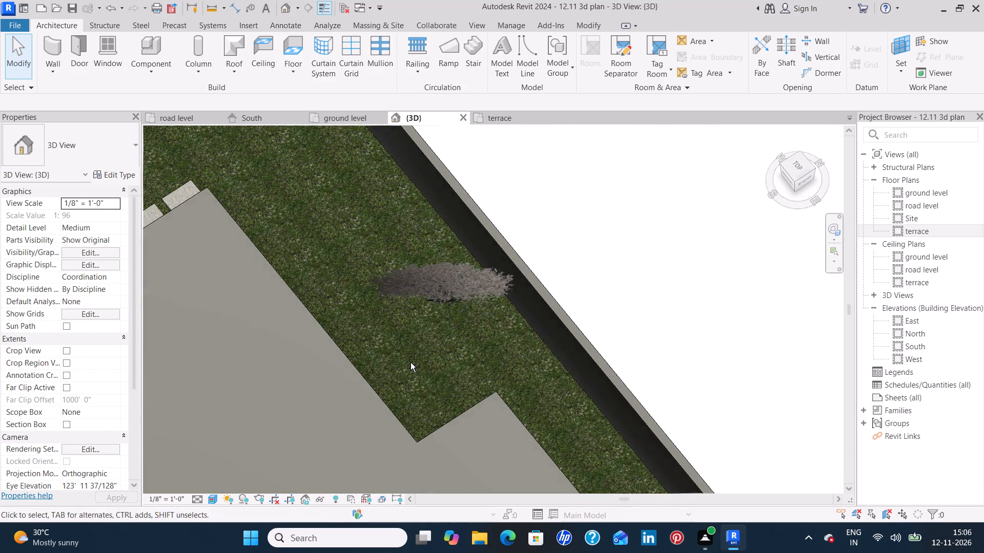
{"action": "middle_click_drag", "start_coordinate": [409, 363], "coordinate": [402, 270], "text": "shift"}
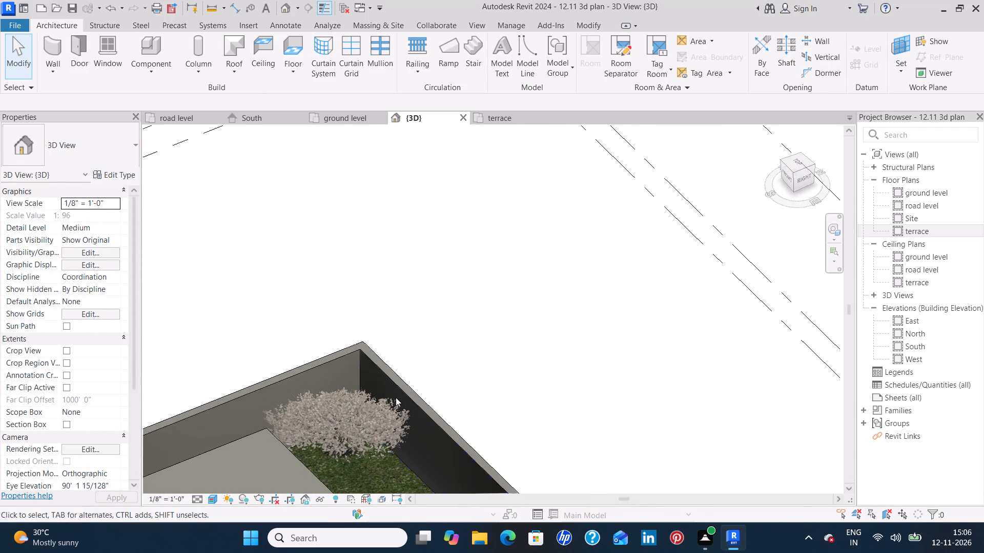
{"action": "middle_click_drag", "start_coordinate": [396, 398], "coordinate": [391, 356], "text": "shift"}
{"action": "middle_click_drag", "start_coordinate": [398, 371], "coordinate": [464, 142]}
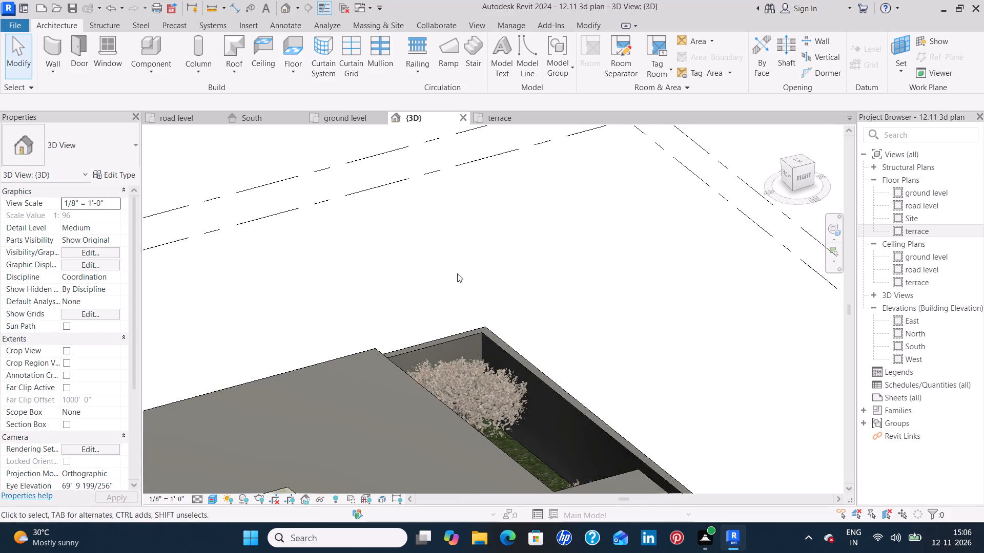
{"action": "scroll", "coordinate": [465, 373], "scroll_direction": "up", "scroll_amount": 19}
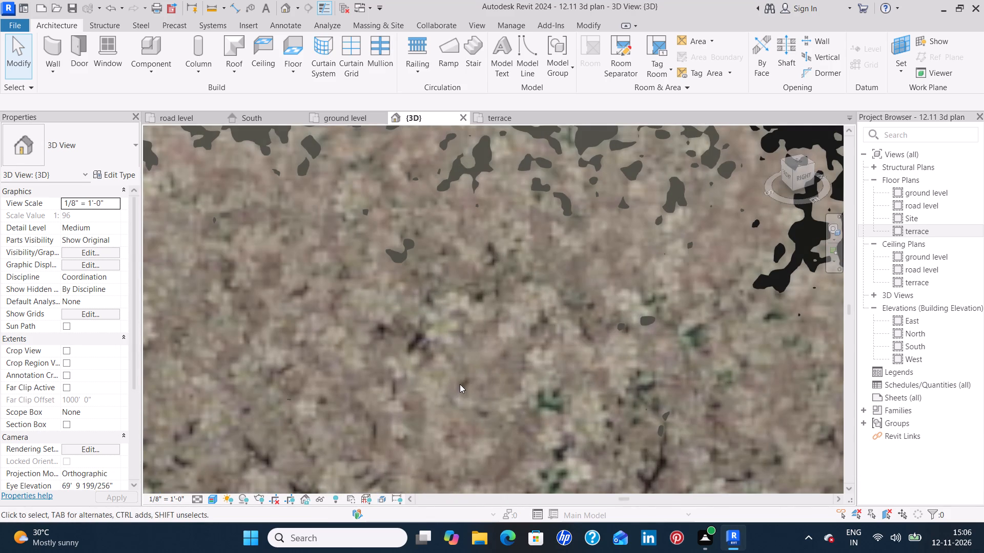
{"action": "scroll", "coordinate": [521, 353], "scroll_direction": "down", "scroll_amount": 6}
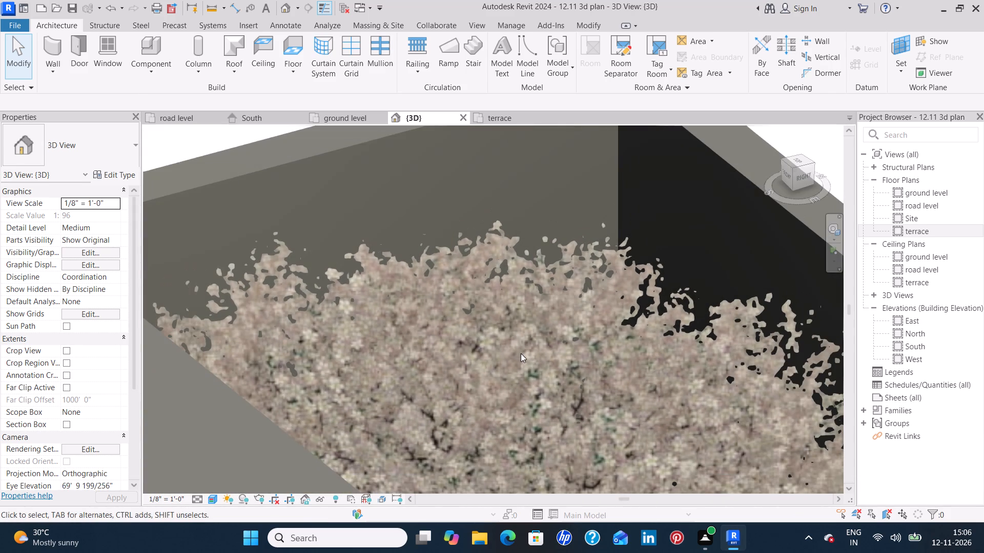
{"action": "scroll", "coordinate": [517, 353], "scroll_direction": "down", "scroll_amount": 9}
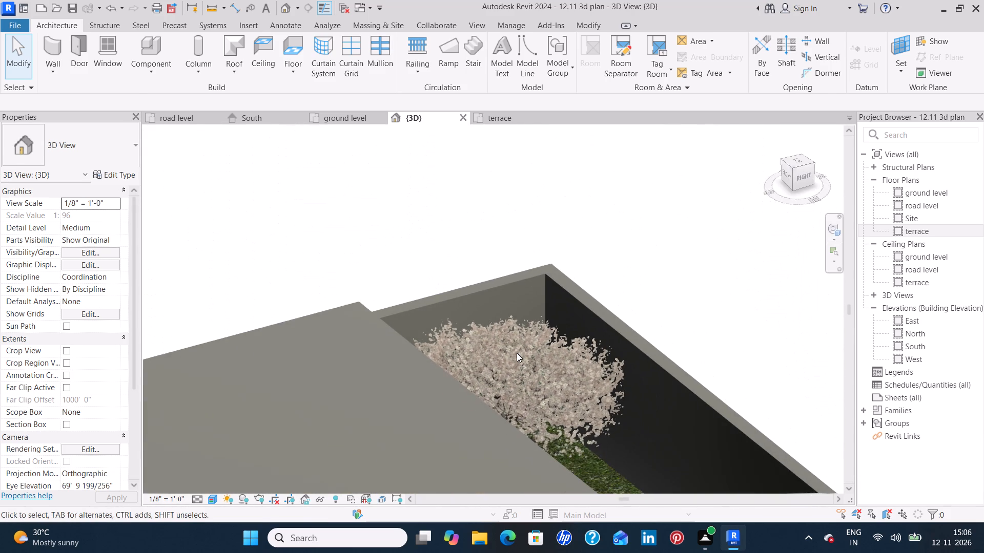
{"action": "scroll", "coordinate": [517, 353], "scroll_direction": "down", "scroll_amount": 10}
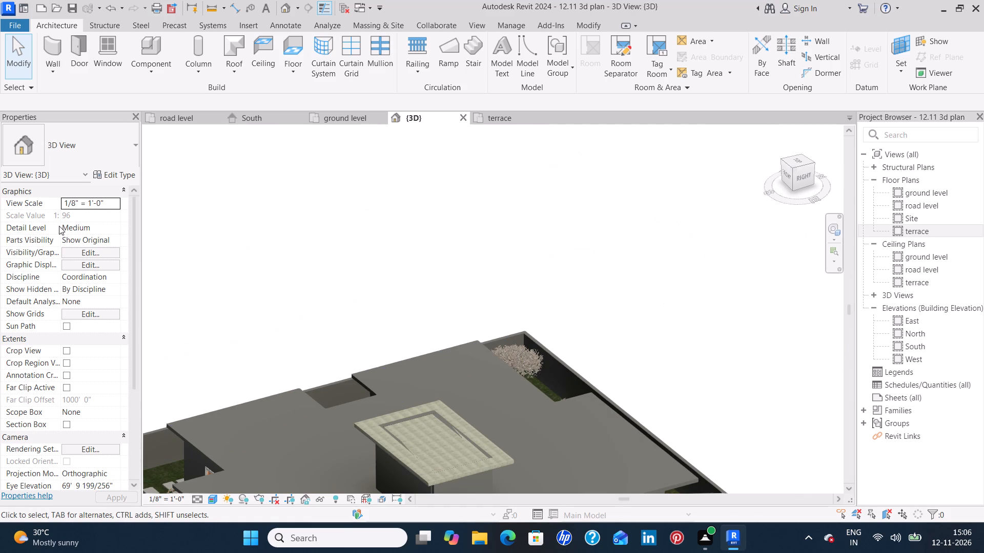
In the road level plan, place another Pearl Bush 6'-0" directly east of the north-west corner bush, aligned 3'-6" from the north wall.
{"action": "left_click", "coordinate": [173, 119]}
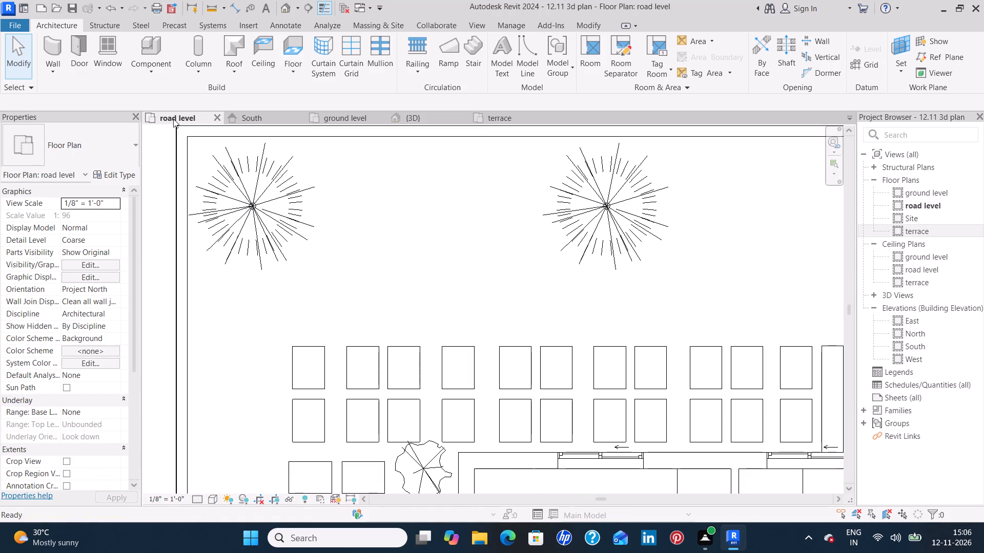
{"action": "left_click", "coordinate": [152, 41]}
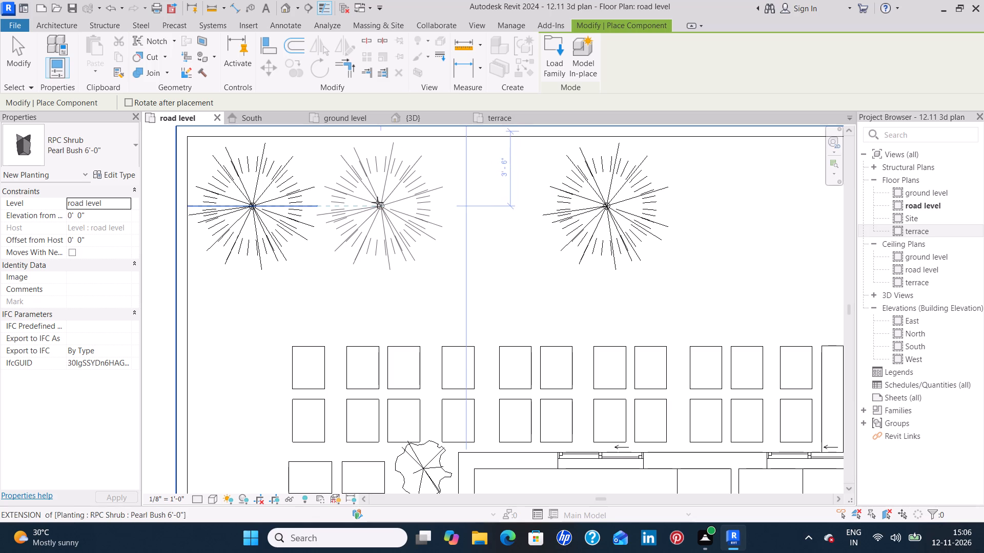
{"action": "left_click", "coordinate": [373, 204]}
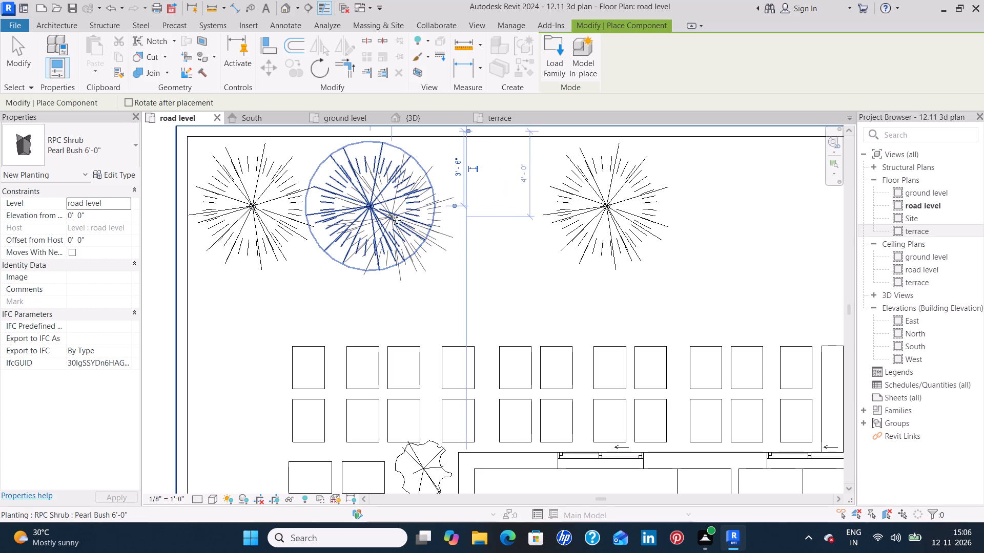
{"action": "key", "text": "Escape"}
{"action": "key", "text": "Escape"}
Delete the easternmost pearl bush of the north lawn row, the one standing apart from the north-west corner pair.
{"action": "left_click", "coordinate": [579, 192]}
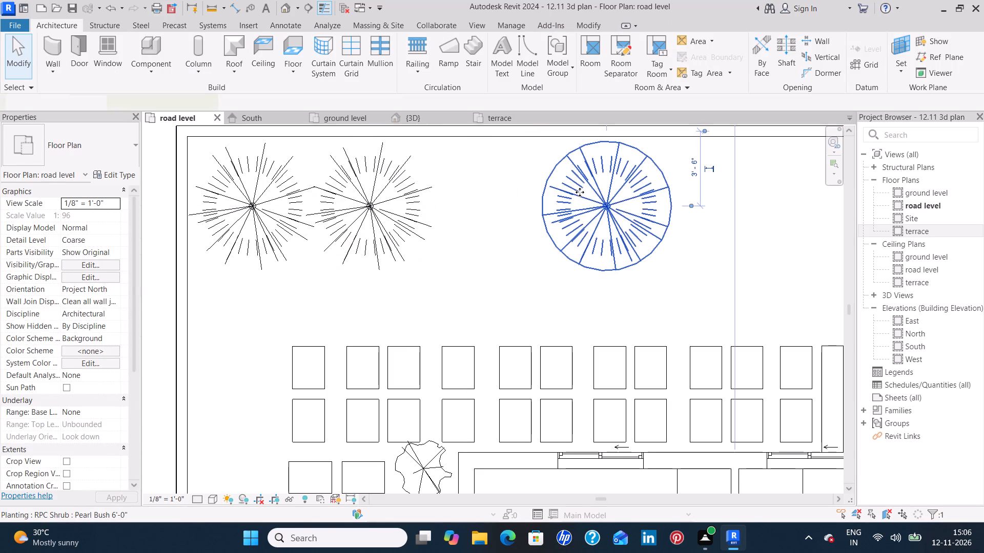
{"action": "key", "text": "Delete"}
{"action": "scroll", "coordinate": [577, 193], "scroll_direction": "down", "scroll_amount": 2}
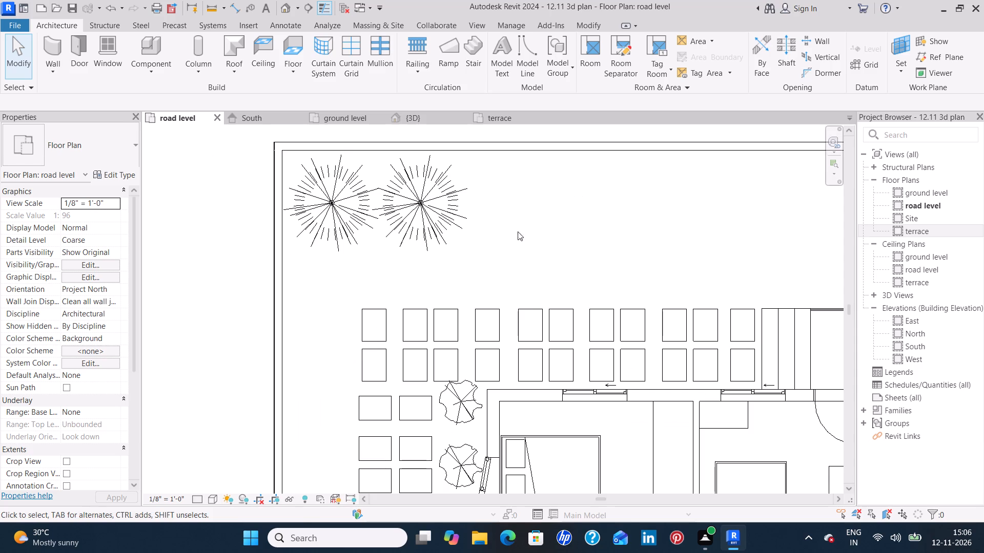
{"action": "middle_click_drag", "start_coordinate": [511, 247], "coordinate": [529, 233]}
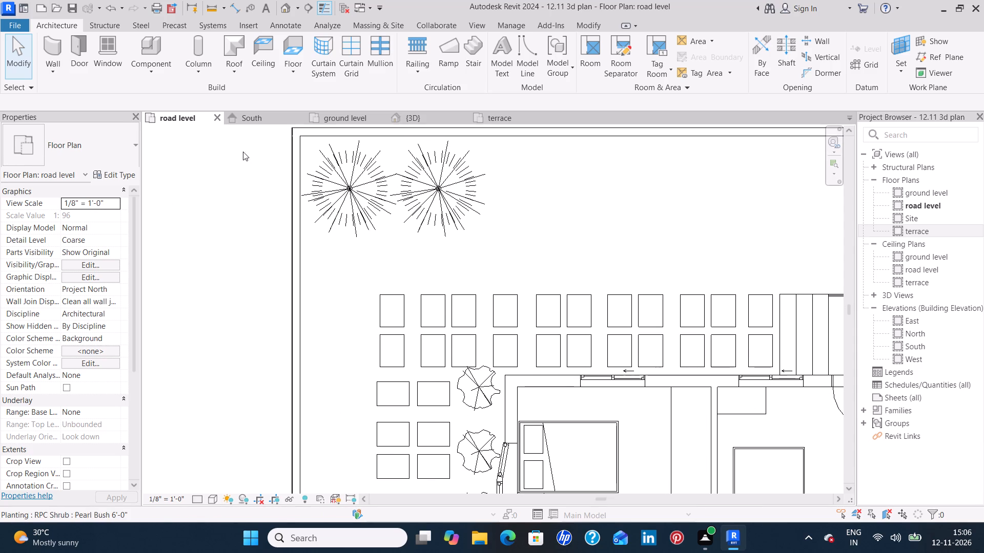
Place an RPC Shrub Thevetia 5'-6" on the west lawn beside the northernmost pavers, about 10'-6" west of the house wall.
{"action": "left_click", "coordinate": [156, 47]}
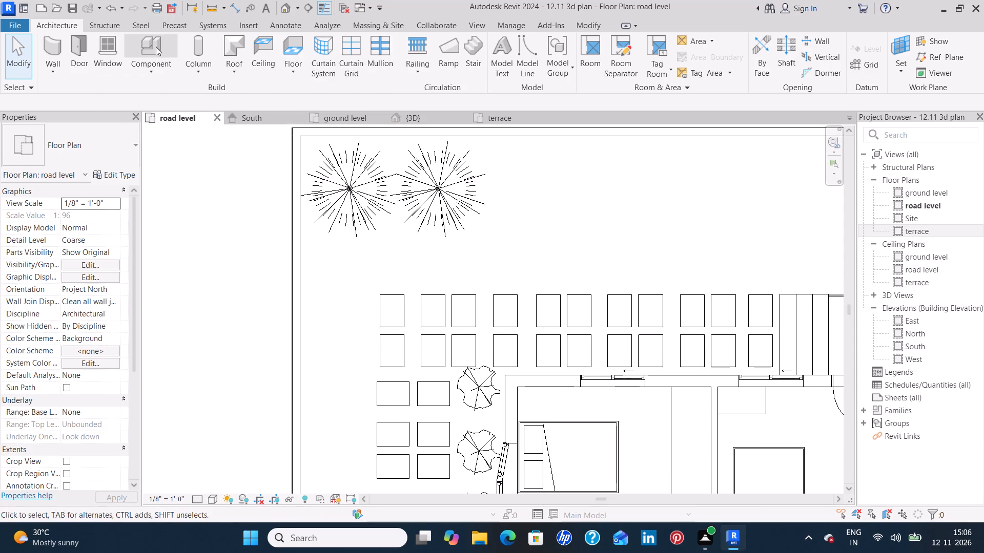
{"action": "left_click", "coordinate": [96, 139]}
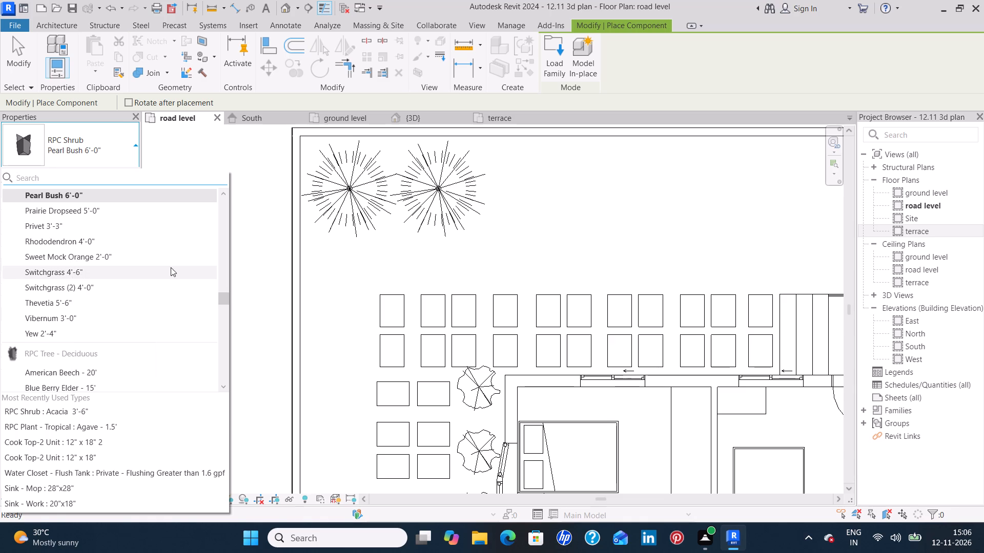
{"action": "left_click", "coordinate": [109, 300]}
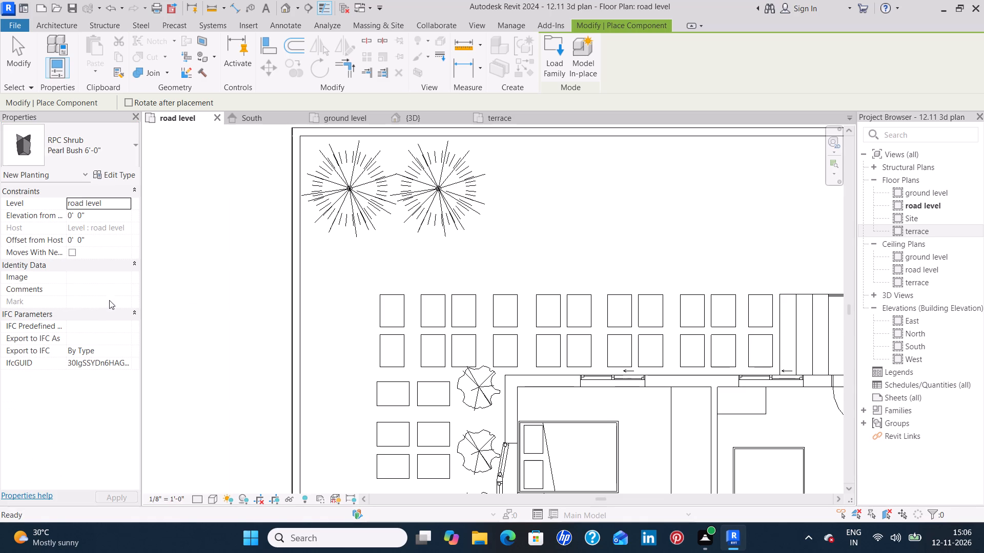
{"action": "middle_click_drag", "start_coordinate": [336, 323], "coordinate": [364, 283]}
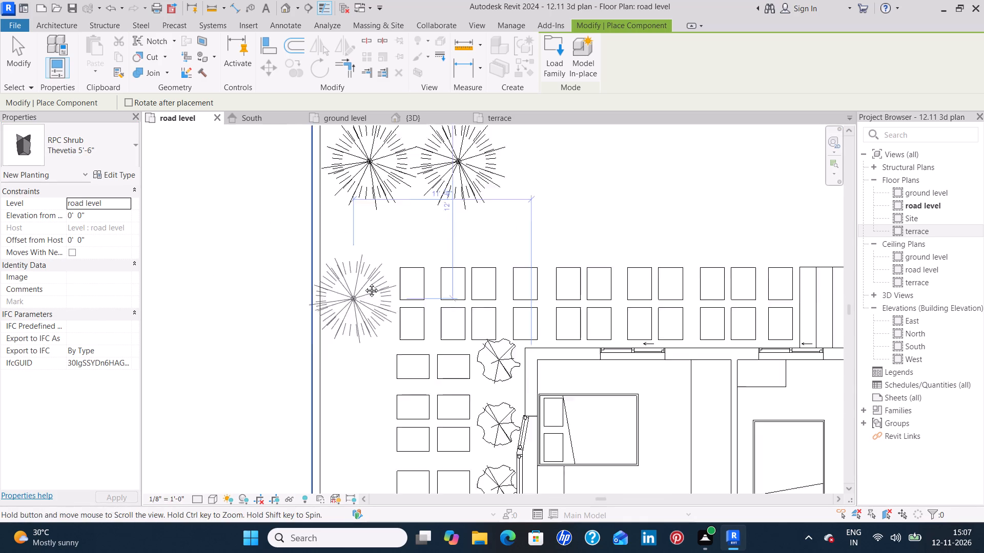
{"action": "middle_click_drag", "start_coordinate": [364, 283], "coordinate": [402, 201]}
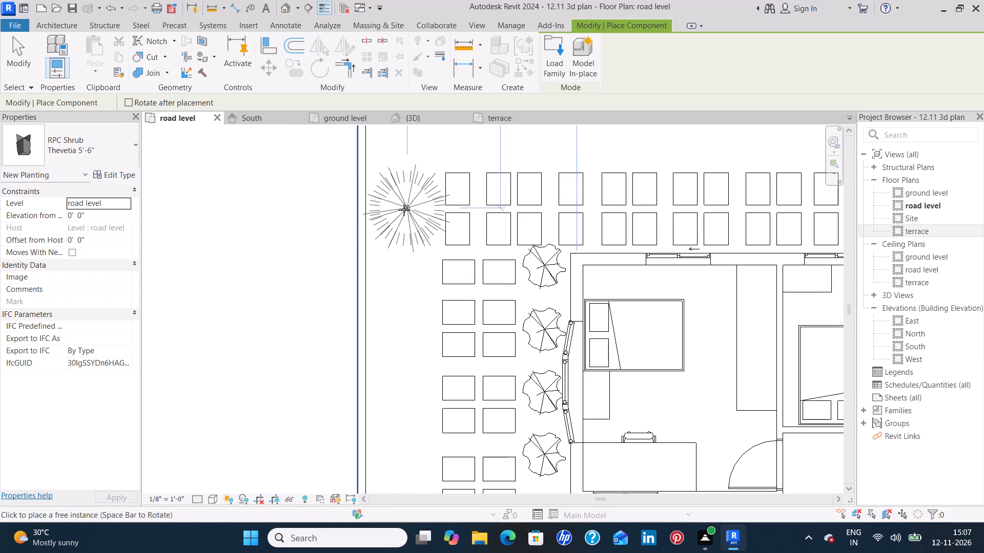
{"action": "left_click", "coordinate": [404, 210]}
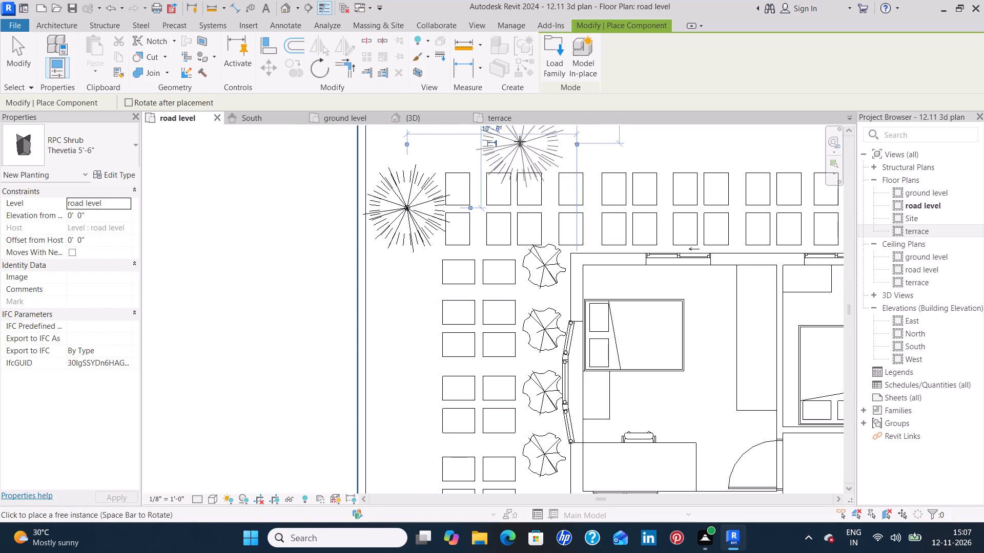
Examine the new Thevetia shrub in 3D, checking its look and its position between the west boundary wall and the house.
{"action": "left_click", "coordinate": [444, 118]}
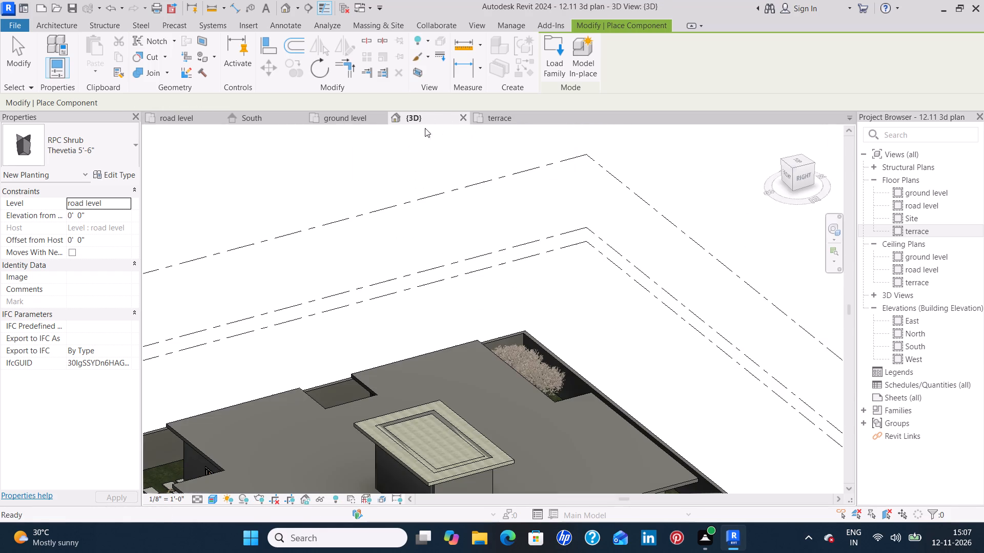
{"action": "middle_click_drag", "start_coordinate": [399, 336], "coordinate": [401, 336], "text": "shift"}
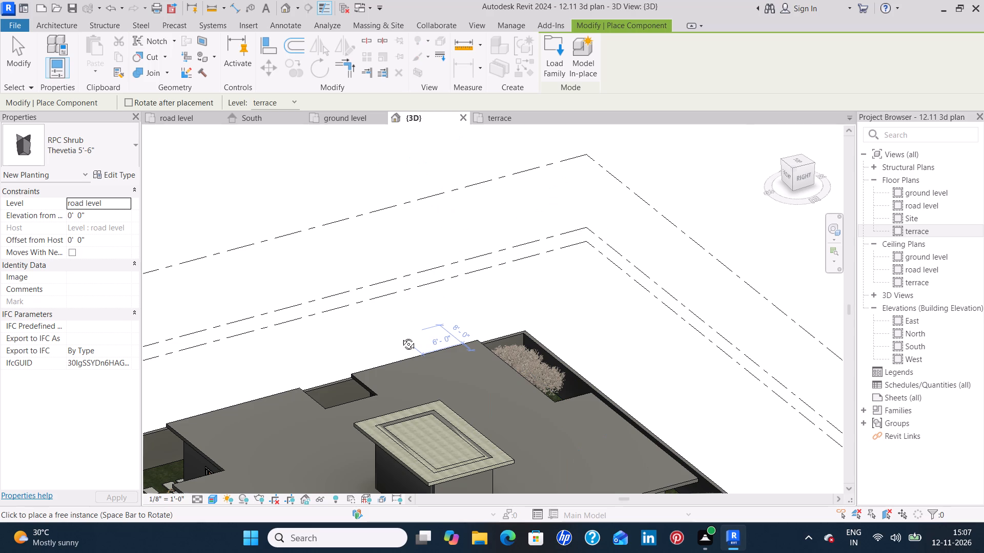
{"action": "middle_click_drag", "start_coordinate": [401, 336], "coordinate": [473, 358], "text": "shift"}
{"action": "middle_click_drag", "start_coordinate": [325, 385], "coordinate": [498, 358]}
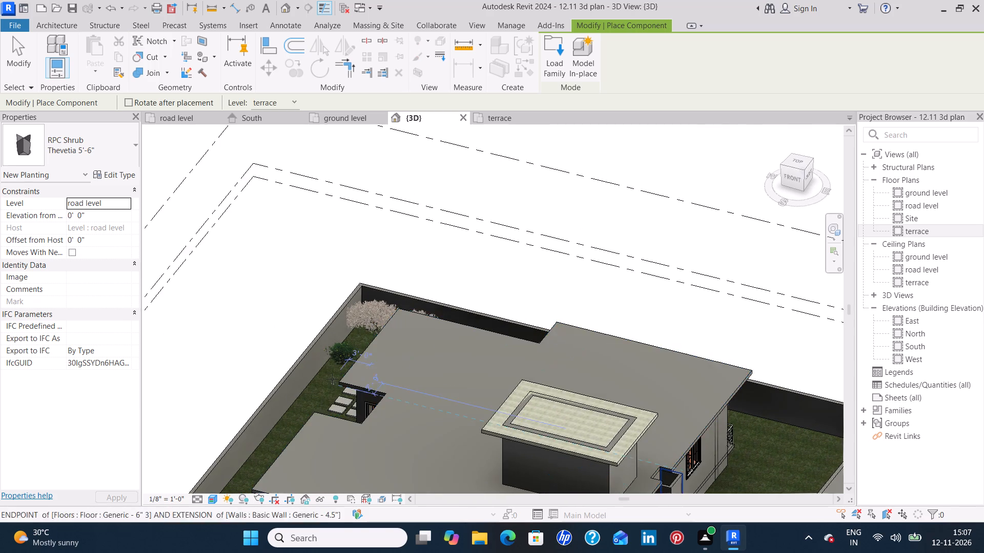
{"action": "scroll", "coordinate": [332, 376], "scroll_direction": "up", "scroll_amount": 14}
{"action": "middle_click_drag", "start_coordinate": [351, 278], "coordinate": [352, 341]}
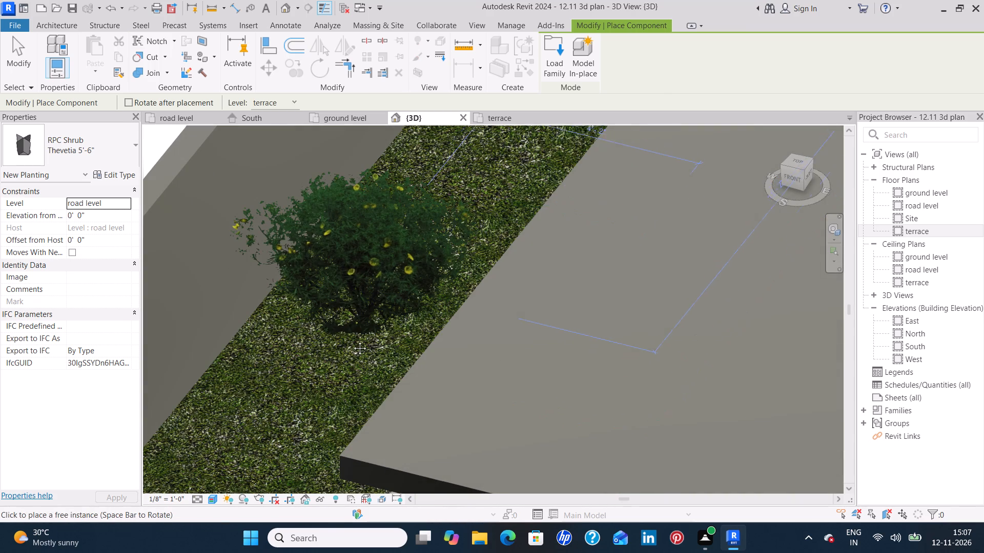
{"action": "middle_click_drag", "start_coordinate": [352, 341], "coordinate": [354, 370]}
{"action": "scroll", "coordinate": [354, 370], "scroll_direction": "up", "scroll_amount": 8}
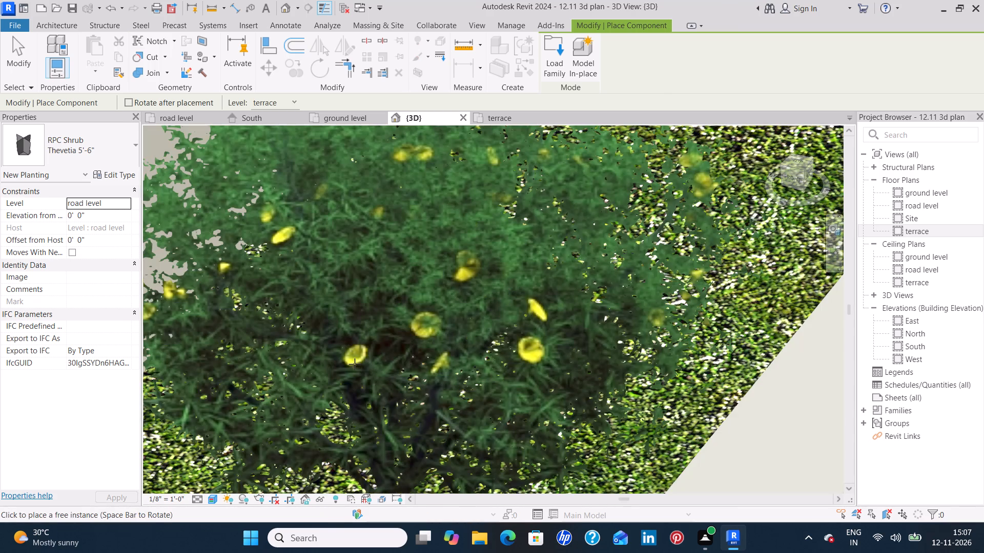
{"action": "scroll", "coordinate": [355, 364], "scroll_direction": "down", "scroll_amount": 10}
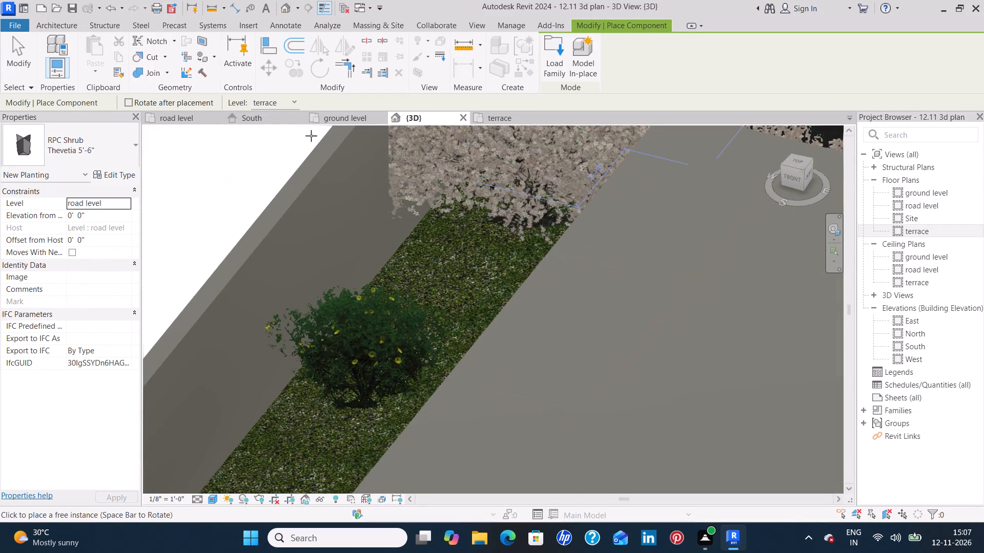
In the road level plan, place six more Thevetia 5'-6" shrubs southward along the west wall, aligned with the first, ending beside the southern pavers.
{"action": "left_click", "coordinate": [191, 120]}
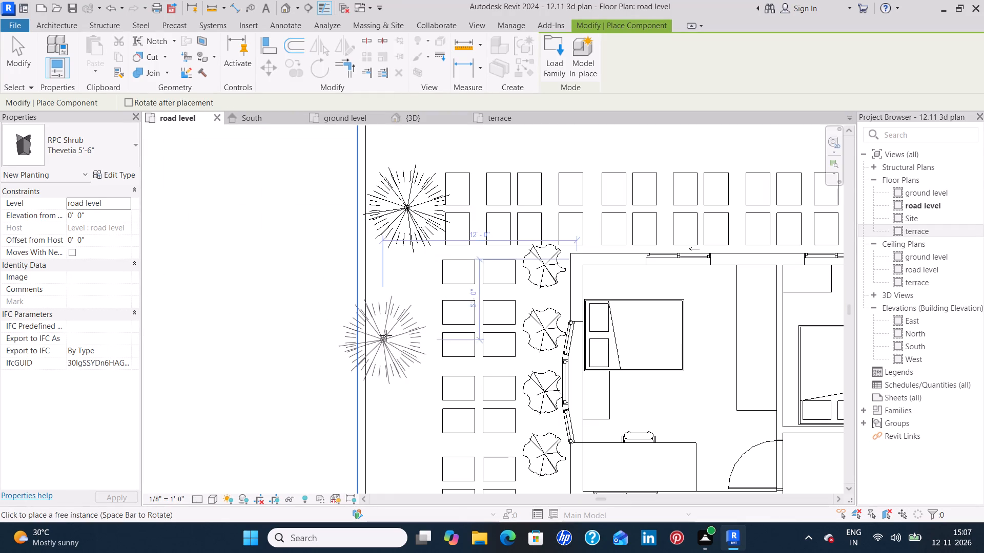
{"action": "left_click", "coordinate": [402, 357]}
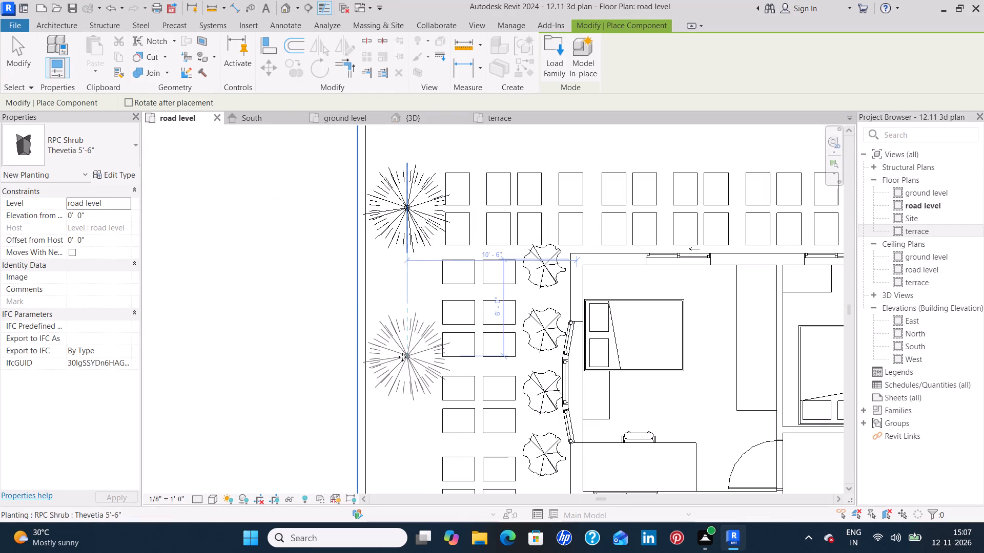
{"action": "middle_click_drag", "start_coordinate": [402, 354], "coordinate": [437, 165]}
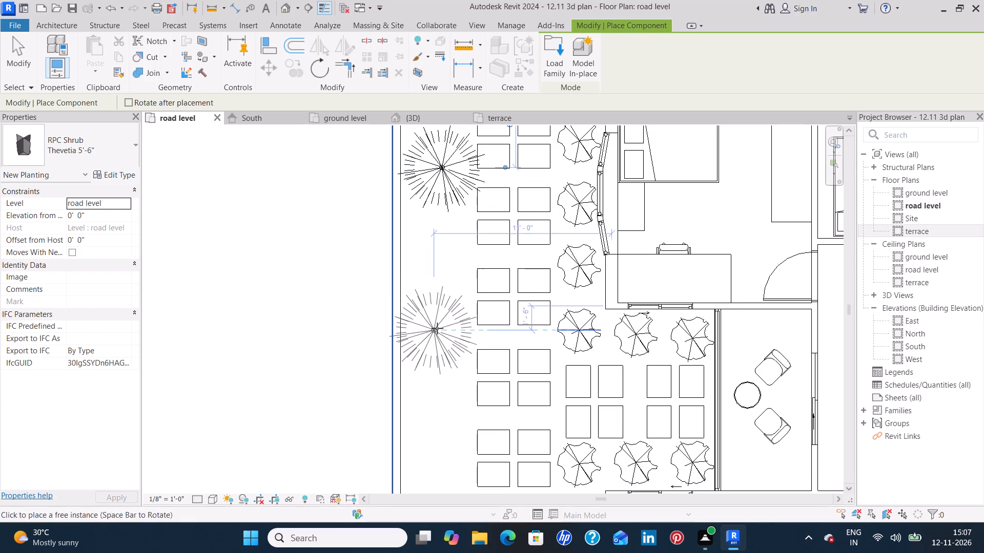
{"action": "left_click", "coordinate": [441, 330]}
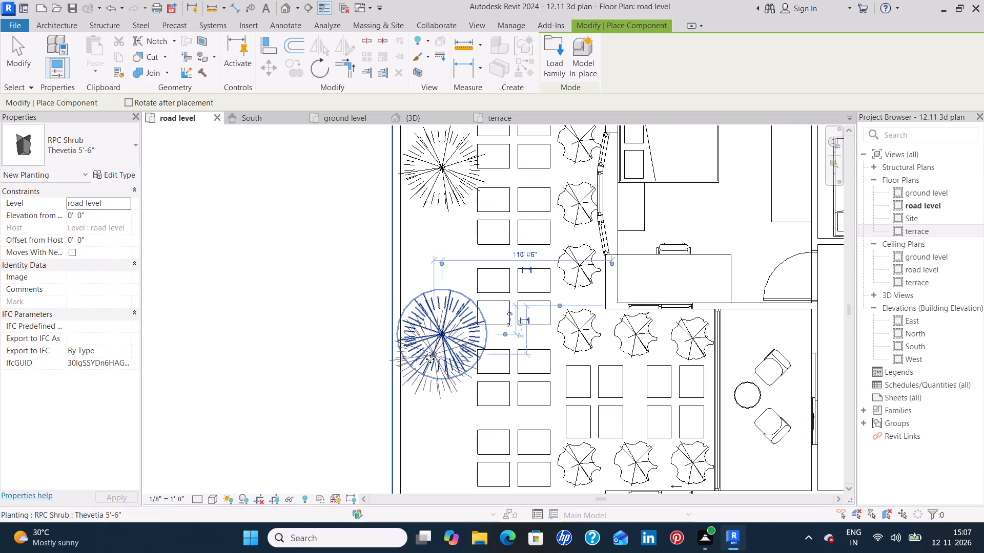
{"action": "middle_click_drag", "start_coordinate": [430, 352], "coordinate": [454, 176]}
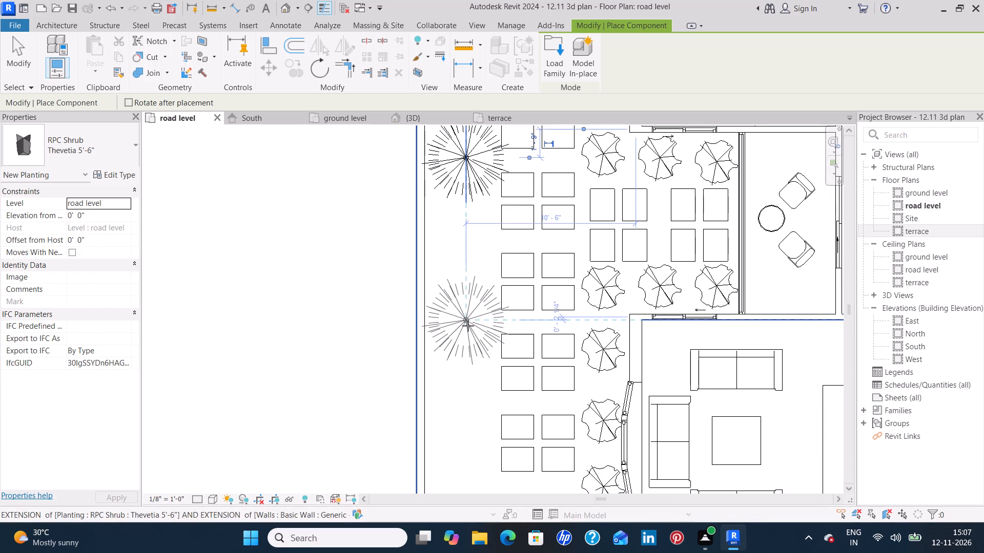
{"action": "left_click", "coordinate": [468, 326]}
{"action": "middle_click_drag", "start_coordinate": [469, 315], "coordinate": [497, 129]}
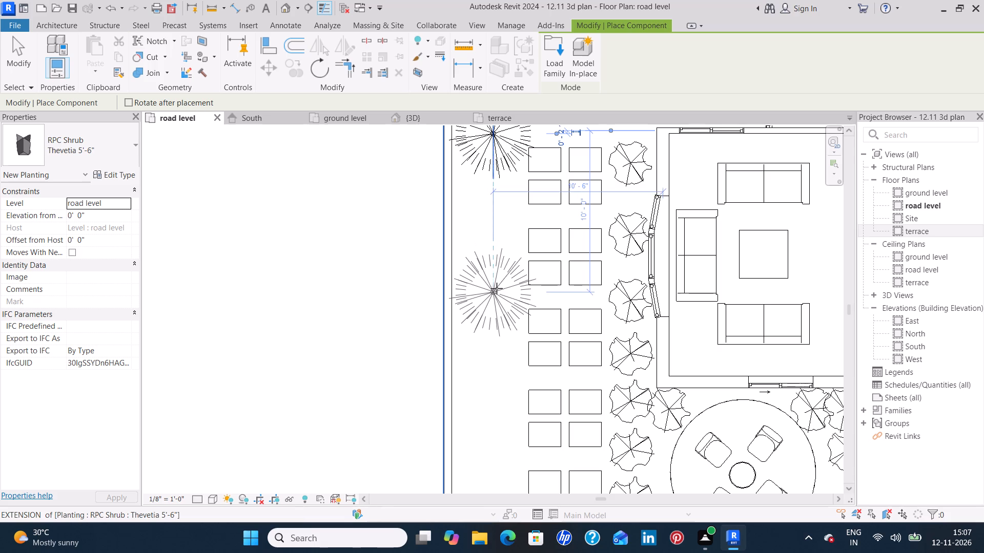
{"action": "left_click", "coordinate": [496, 285]}
{"action": "middle_click_drag", "start_coordinate": [494, 271], "coordinate": [505, 123]}
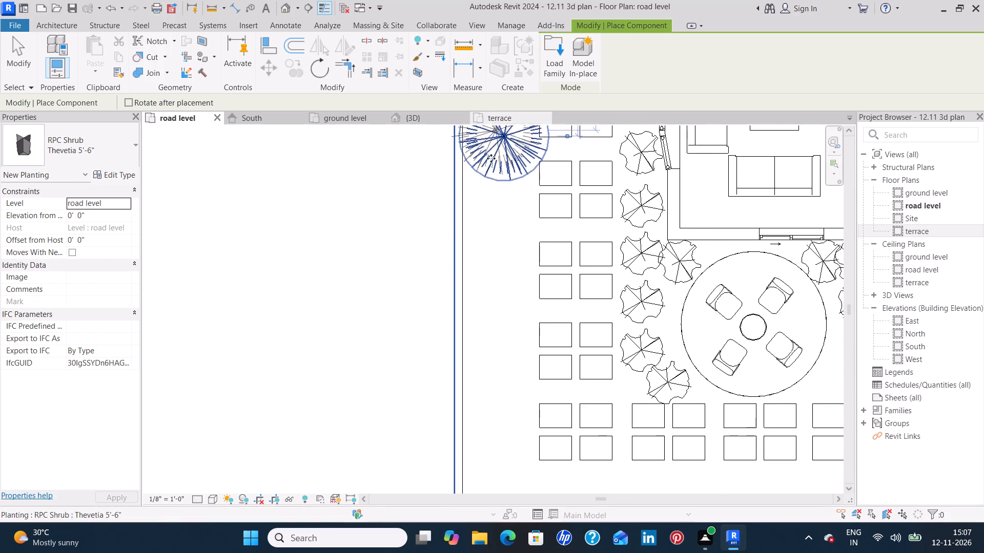
{"action": "left_click", "coordinate": [503, 297]}
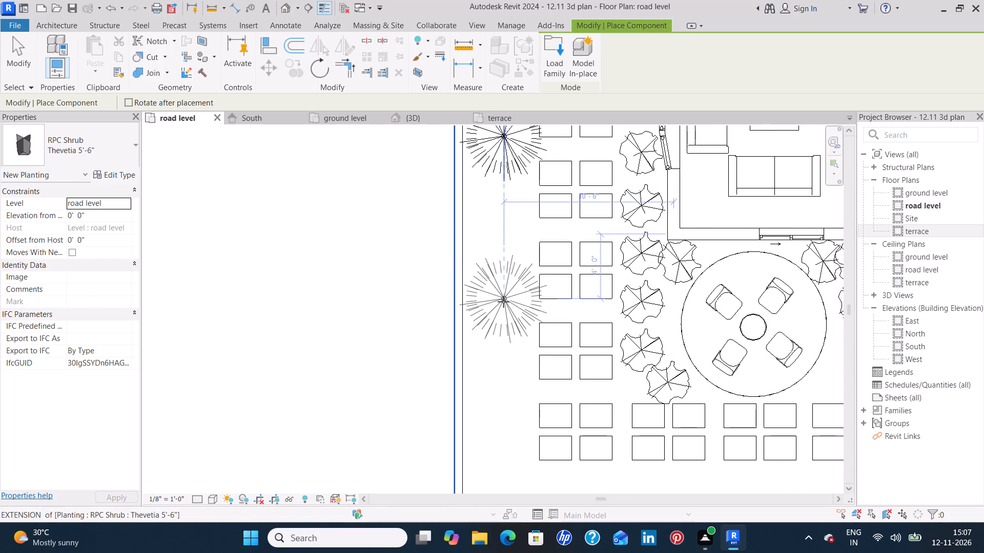
{"action": "middle_click_drag", "start_coordinate": [502, 339], "coordinate": [516, 168]}
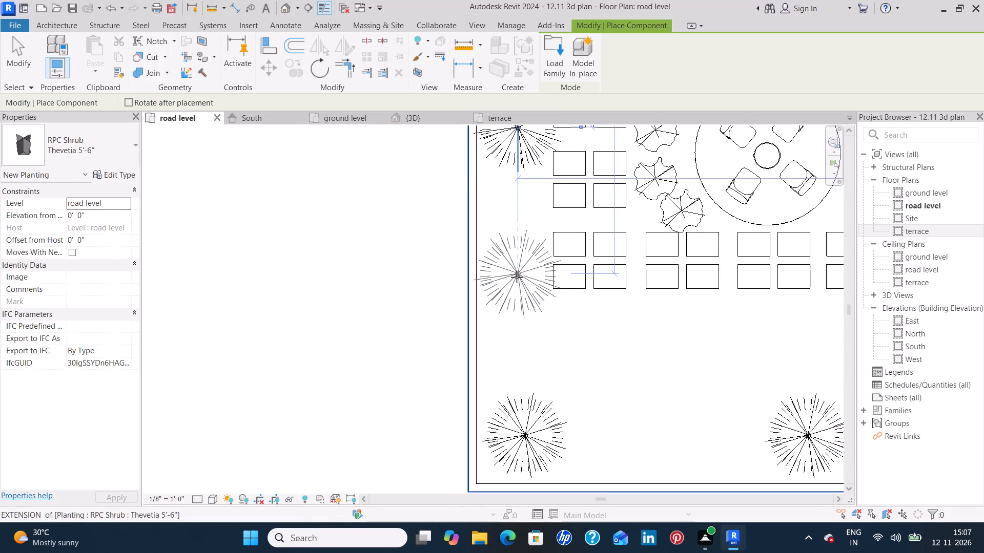
{"action": "left_click", "coordinate": [514, 283]}
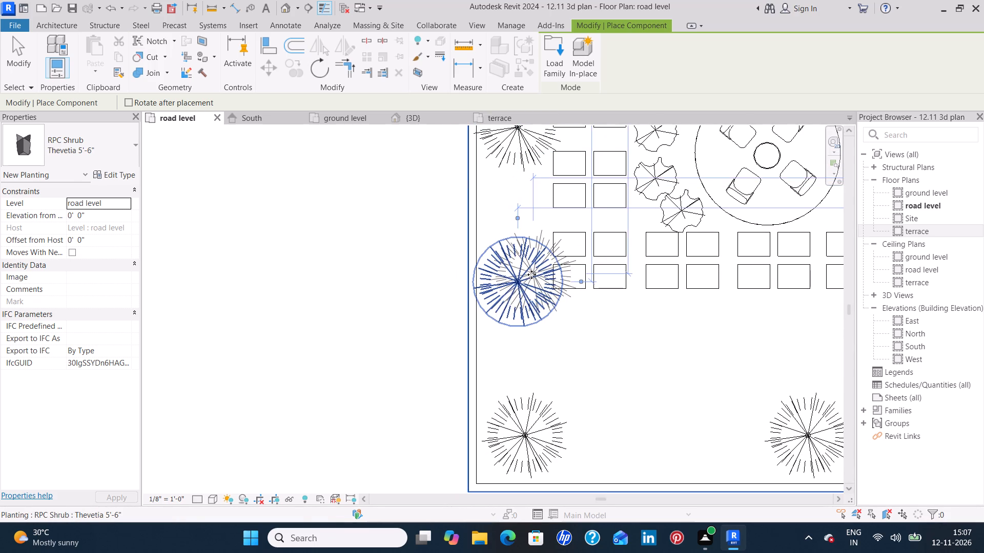
{"action": "key", "text": "Escape"}
{"action": "key", "text": "Escape"}
Place an RPC Tree - Deciduous Japanese Cherry - 15' on the north lawn, east of the two pearl bushes and in line with them.
{"action": "scroll", "coordinate": [520, 276], "scroll_direction": "down", "scroll_amount": 6}
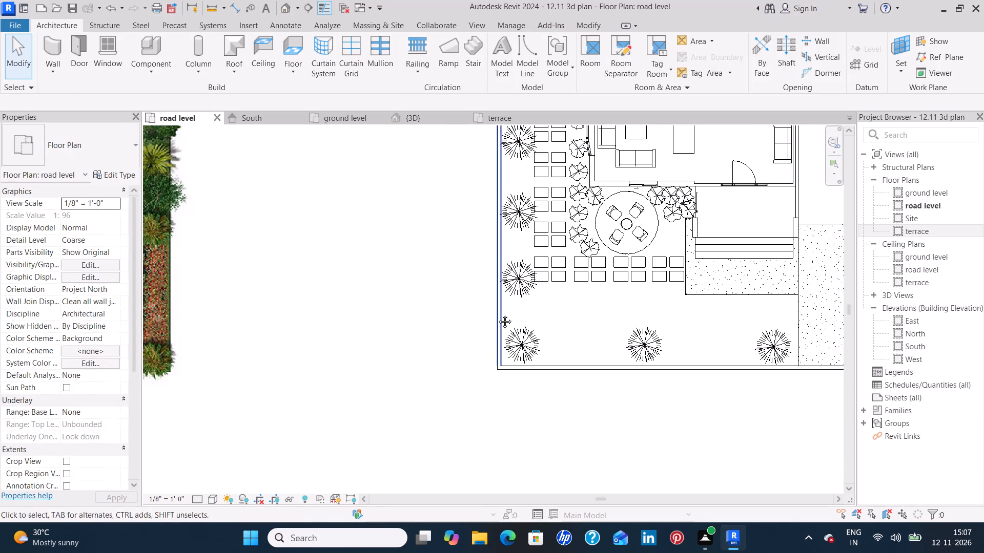
{"action": "middle_click_drag", "start_coordinate": [498, 313], "coordinate": [452, 340]}
{"action": "middle_click_drag", "start_coordinate": [518, 326], "coordinate": [434, 354]}
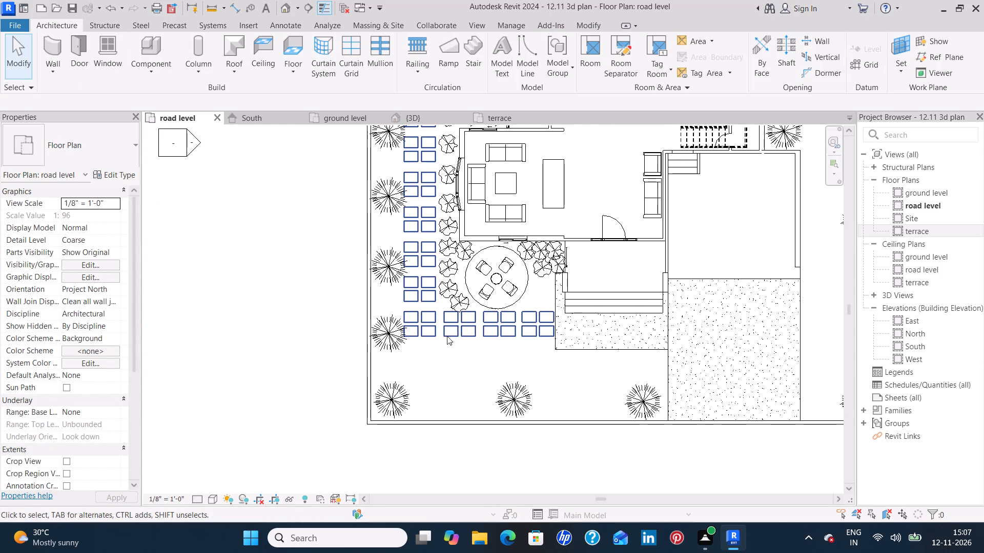
{"action": "middle_click_drag", "start_coordinate": [476, 325], "coordinate": [466, 366]}
{"action": "scroll", "coordinate": [664, 184], "scroll_direction": "down", "scroll_amount": 5}
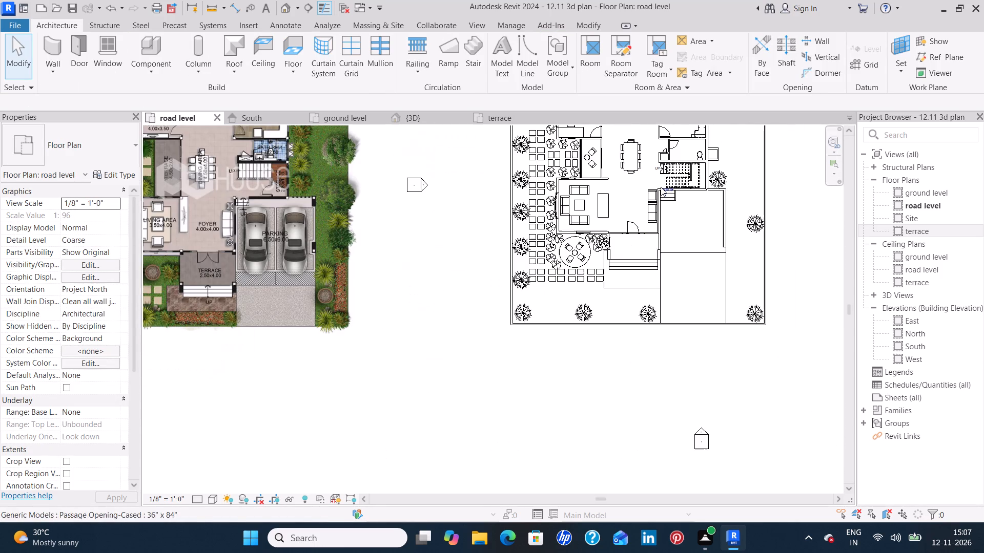
{"action": "middle_click_drag", "start_coordinate": [672, 195], "coordinate": [588, 305]}
{"action": "middle_click_drag", "start_coordinate": [654, 191], "coordinate": [654, 218]}
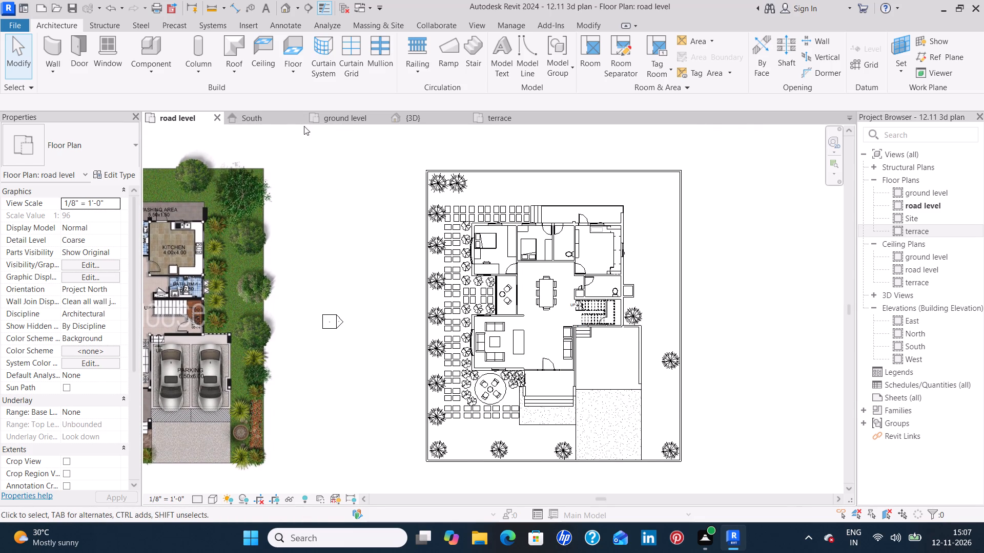
{"action": "left_click", "coordinate": [144, 48]}
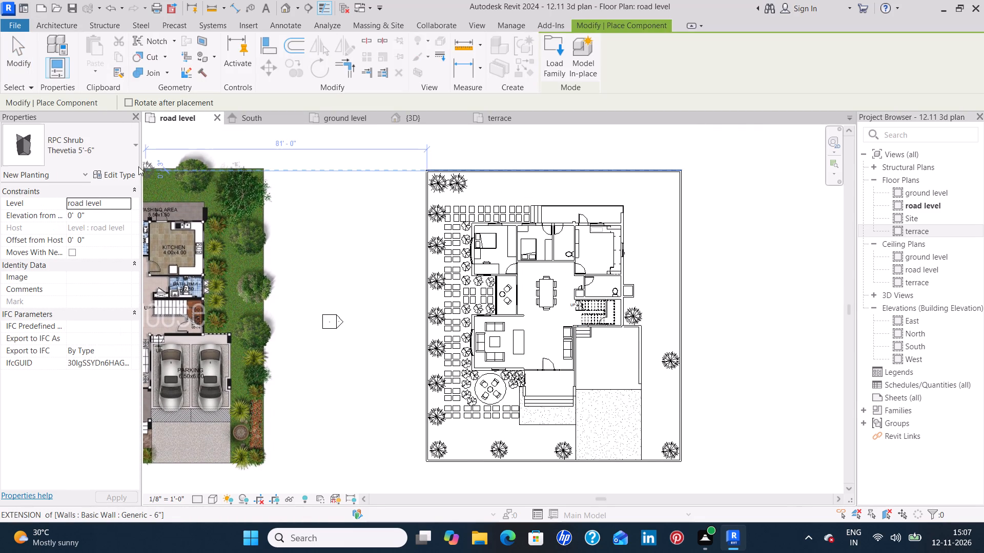
{"action": "left_click", "coordinate": [128, 155]}
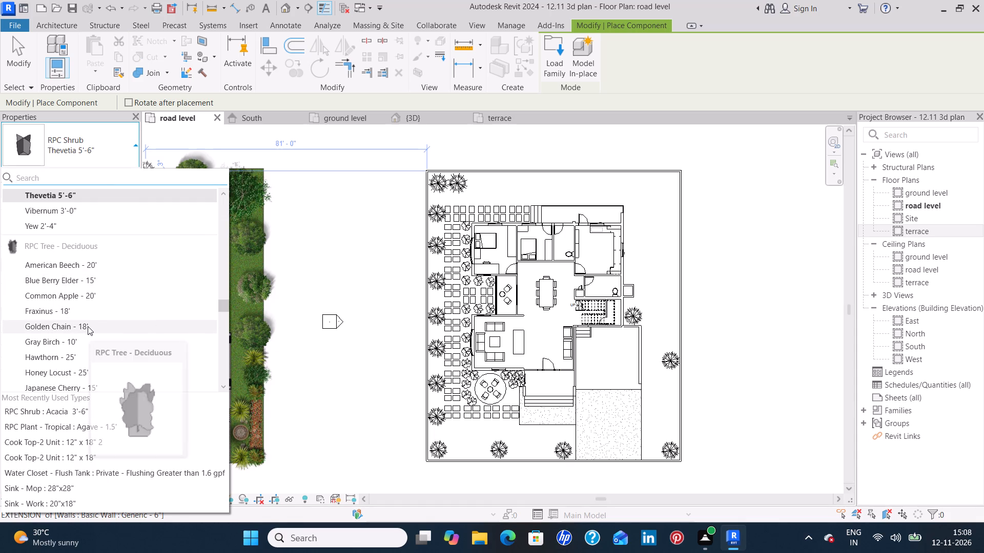
{"action": "scroll", "coordinate": [90, 322], "scroll_direction": "down", "scroll_amount": 1}
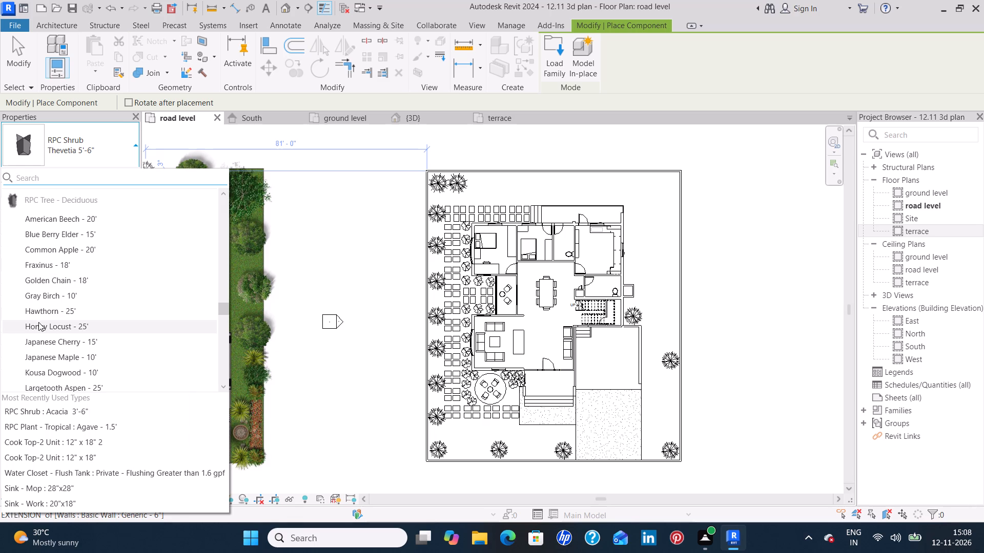
{"action": "left_click", "coordinate": [52, 346]}
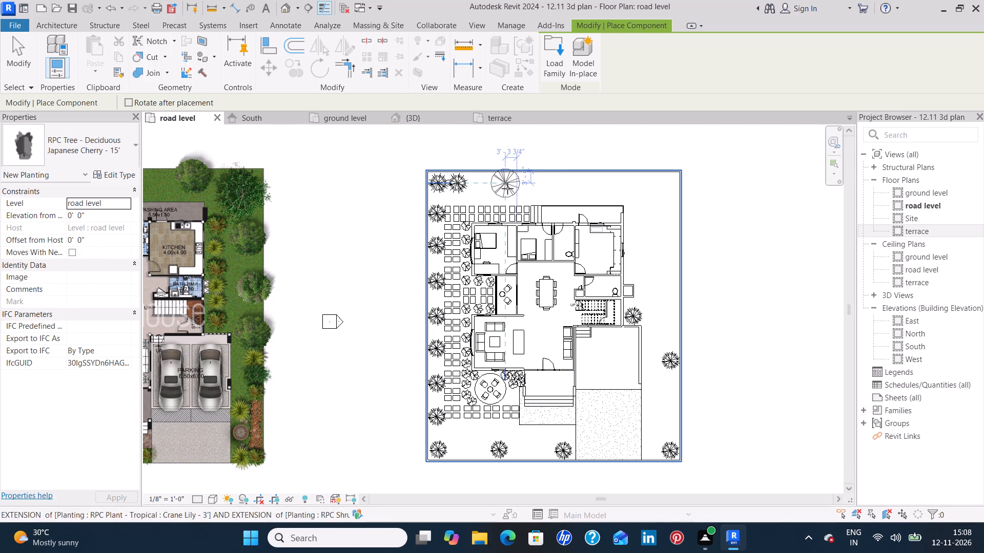
{"action": "left_click", "coordinate": [507, 188]}
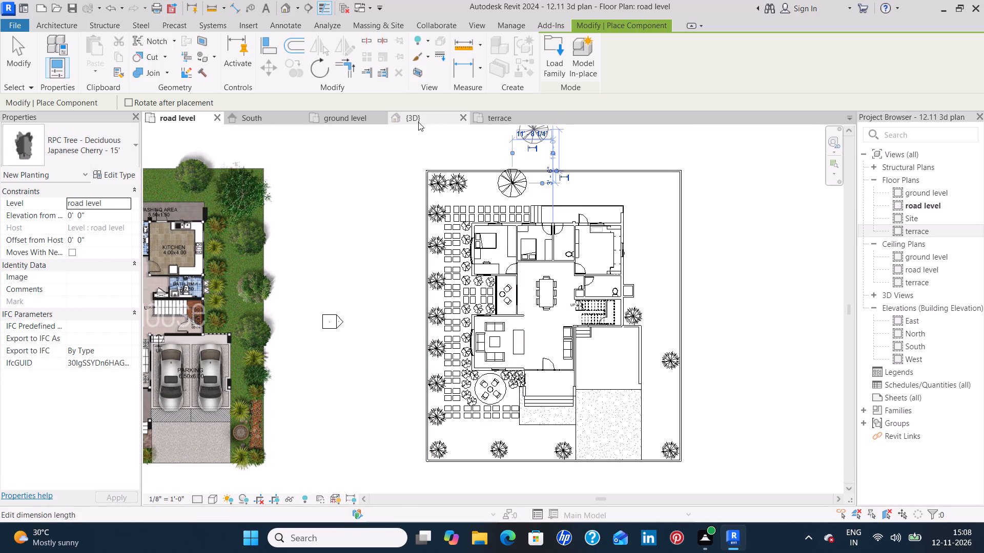
Examine the new Japanese cherry tree in 3D, checking its size and look against the north boundary wall and roof.
{"action": "left_click", "coordinate": [432, 121]}
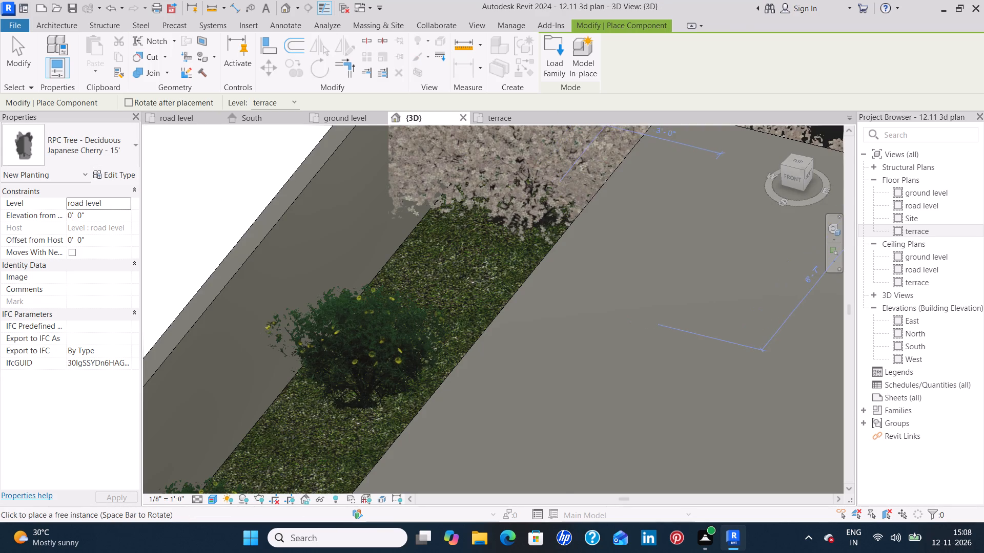
{"action": "scroll", "coordinate": [480, 281], "scroll_direction": "down", "scroll_amount": 3}
{"action": "middle_click_drag", "start_coordinate": [529, 279], "coordinate": [225, 326]}
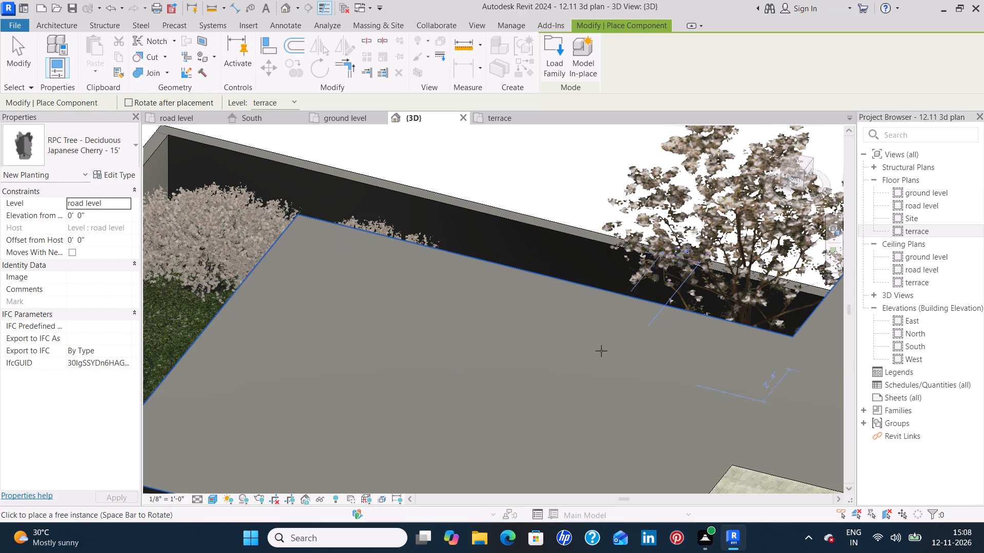
{"action": "middle_click_drag", "start_coordinate": [607, 349], "coordinate": [369, 354]}
{"action": "scroll", "coordinate": [472, 271], "scroll_direction": "up", "scroll_amount": 4}
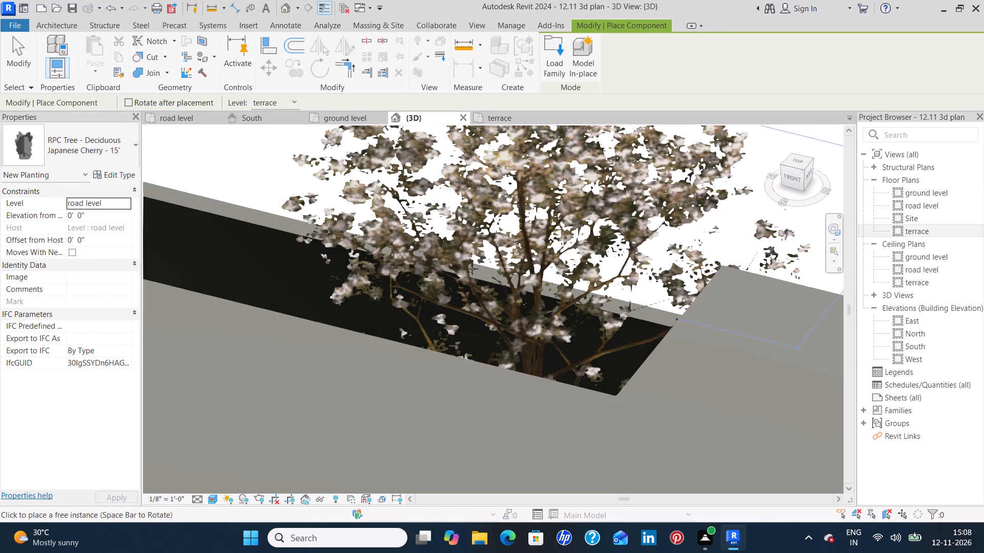
{"action": "scroll", "coordinate": [472, 269], "scroll_direction": "down", "scroll_amount": 5}
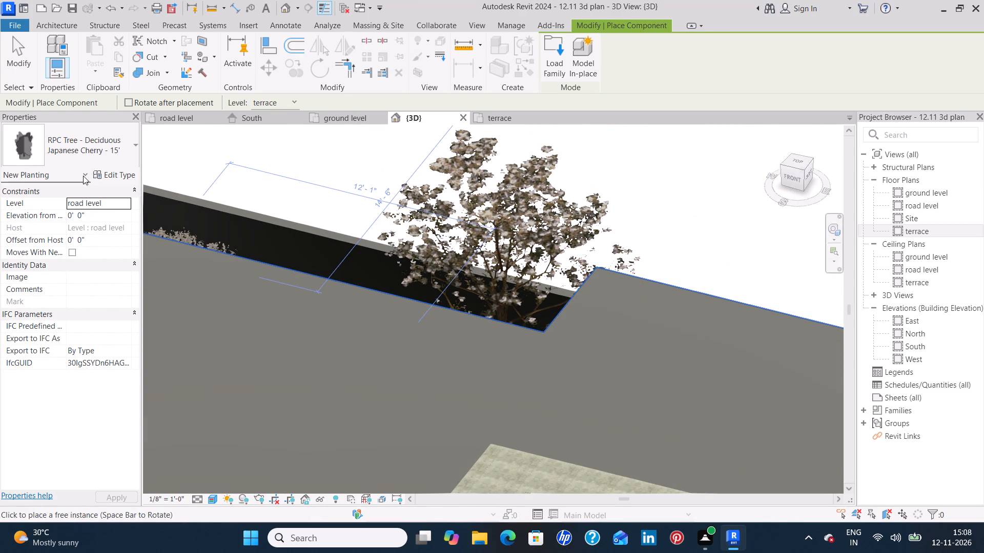
Check the type properties and render appearance of the RPC Tree - Deciduous Japanese Cherry - 15' type without changing them.
{"action": "left_click", "coordinate": [120, 175]}
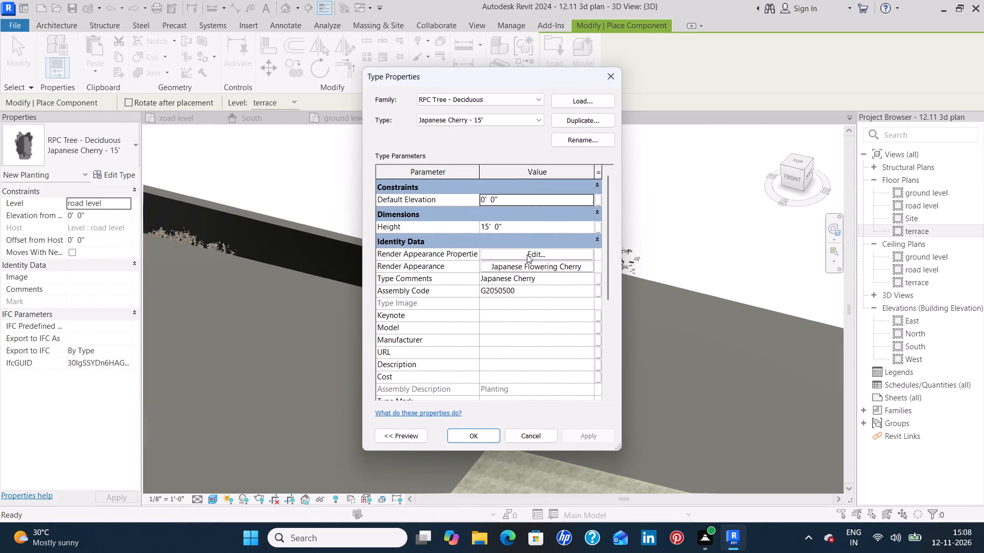
{"action": "left_click", "coordinate": [540, 252]}
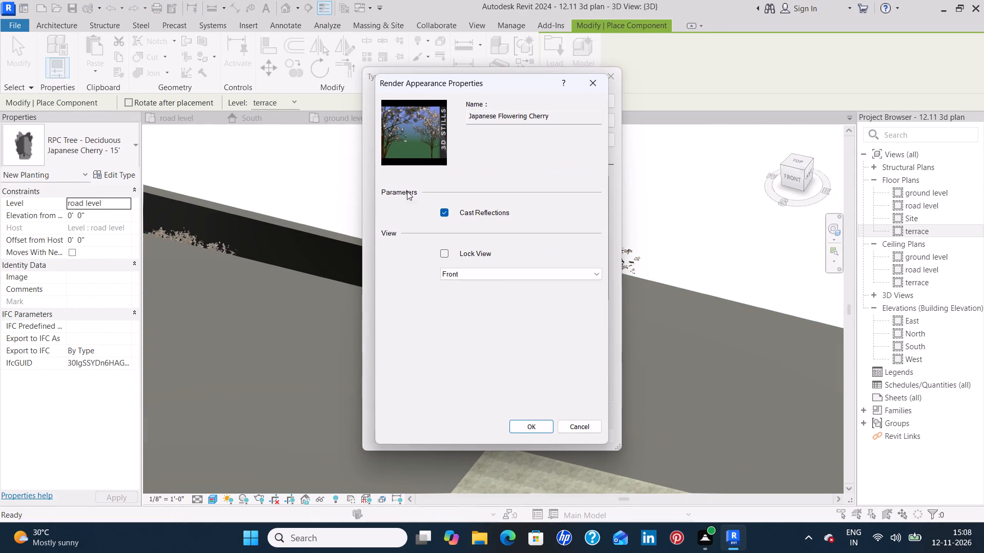
{"action": "scroll", "coordinate": [474, 240], "scroll_direction": "up", "scroll_amount": 4}
{"action": "scroll", "coordinate": [541, 184], "scroll_direction": "down", "scroll_amount": 3}
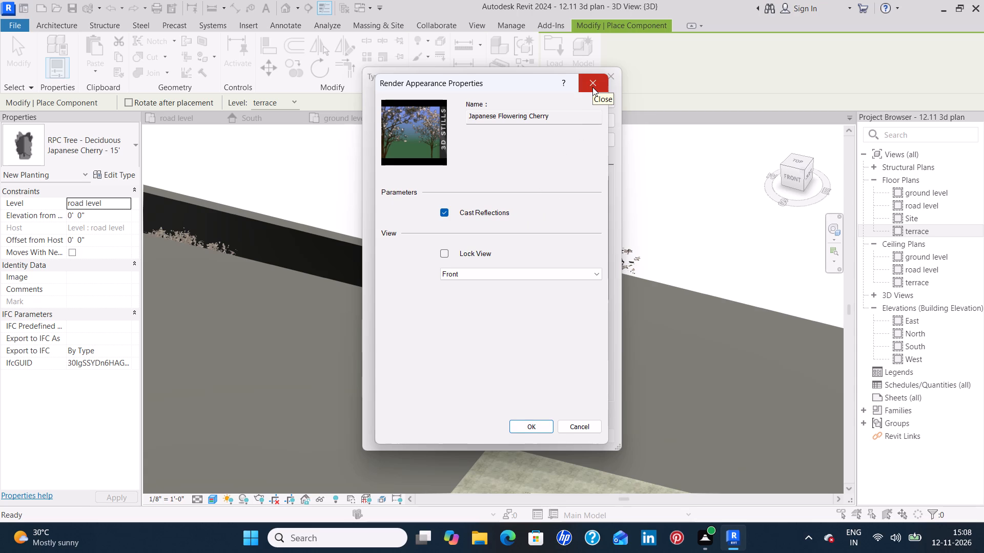
{"action": "left_click", "coordinate": [592, 88]}
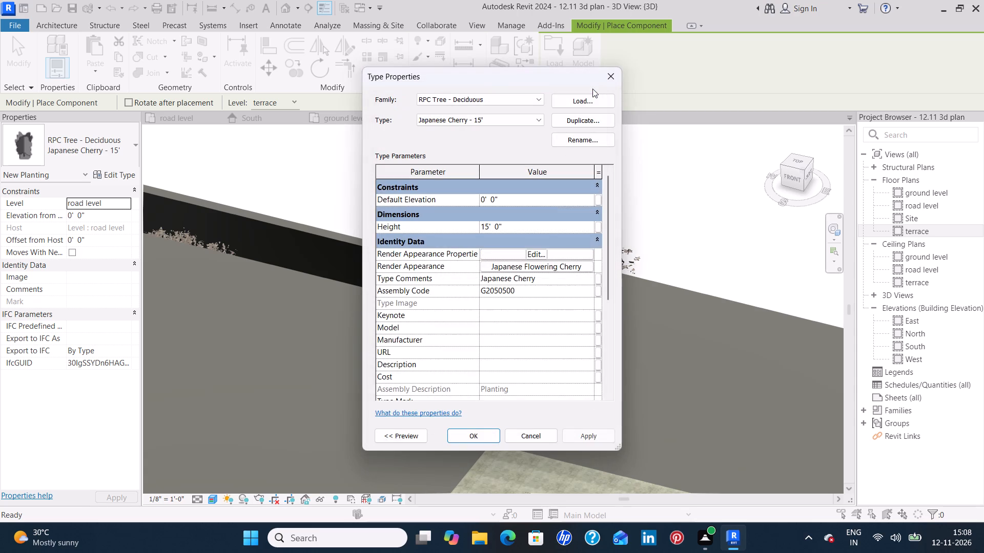
{"action": "left_click", "coordinate": [620, 81]}
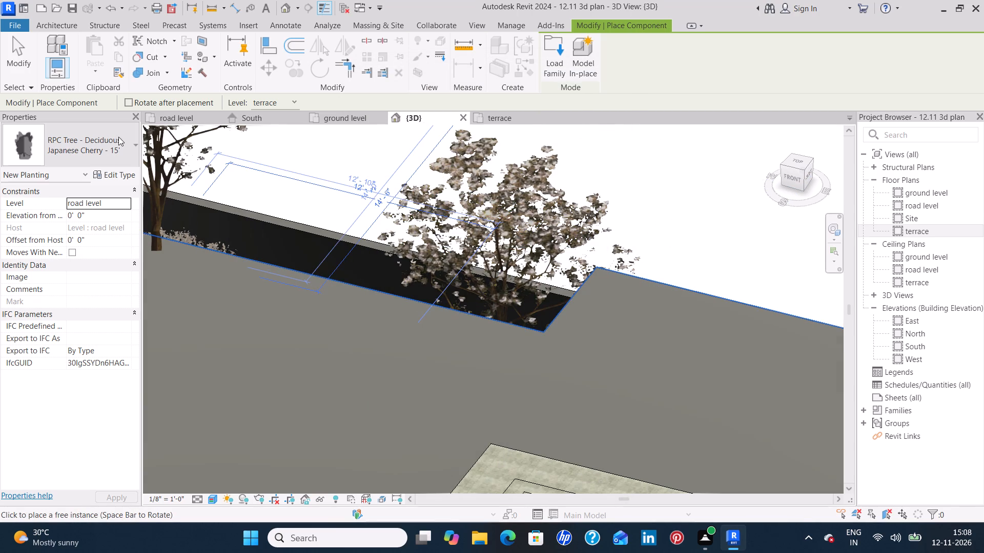
In the road level plan, place an RPC Tree - Deciduous Japanese Maple - 10' on the north lawn, just east of the Japanese cherry.
{"action": "left_click", "coordinate": [114, 155]}
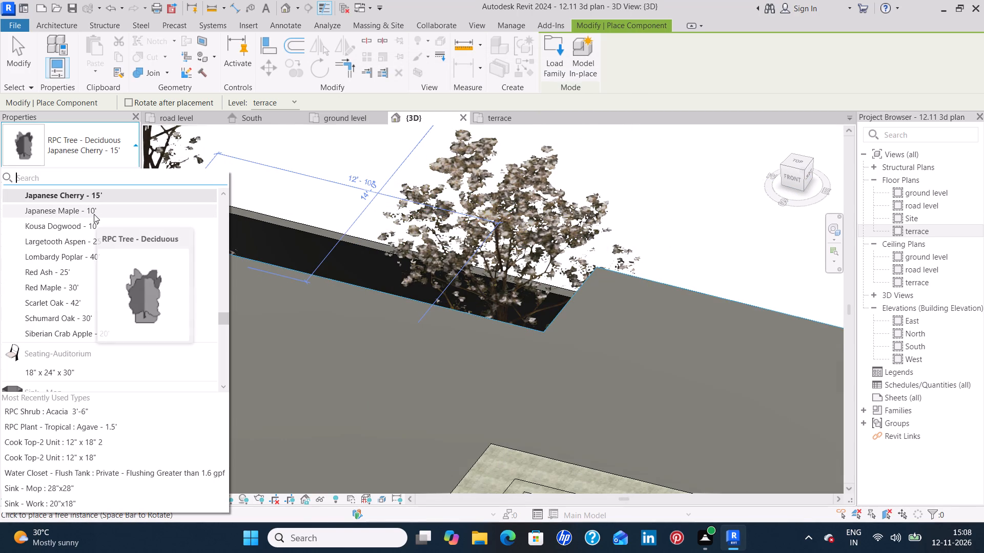
{"action": "left_click", "coordinate": [94, 214]}
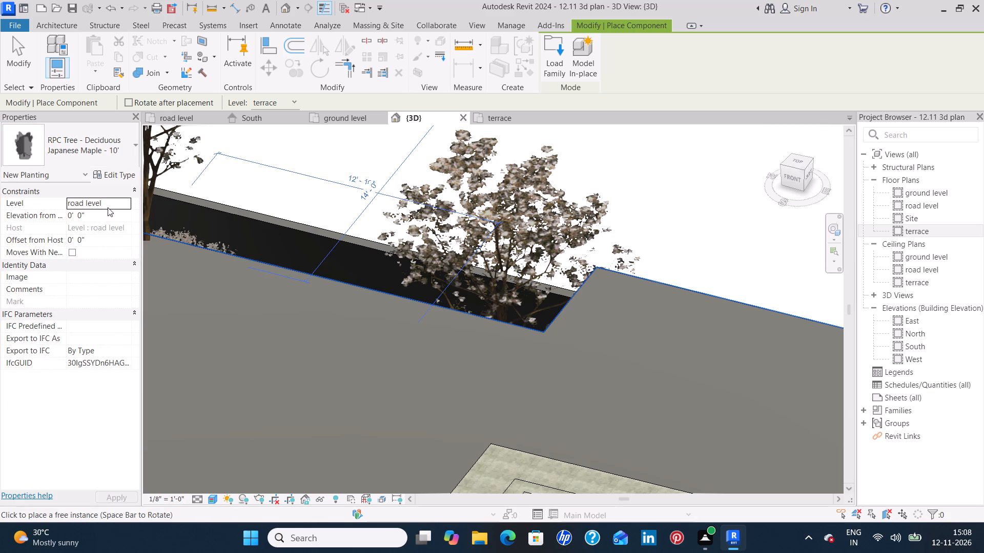
{"action": "left_click", "coordinate": [194, 119]}
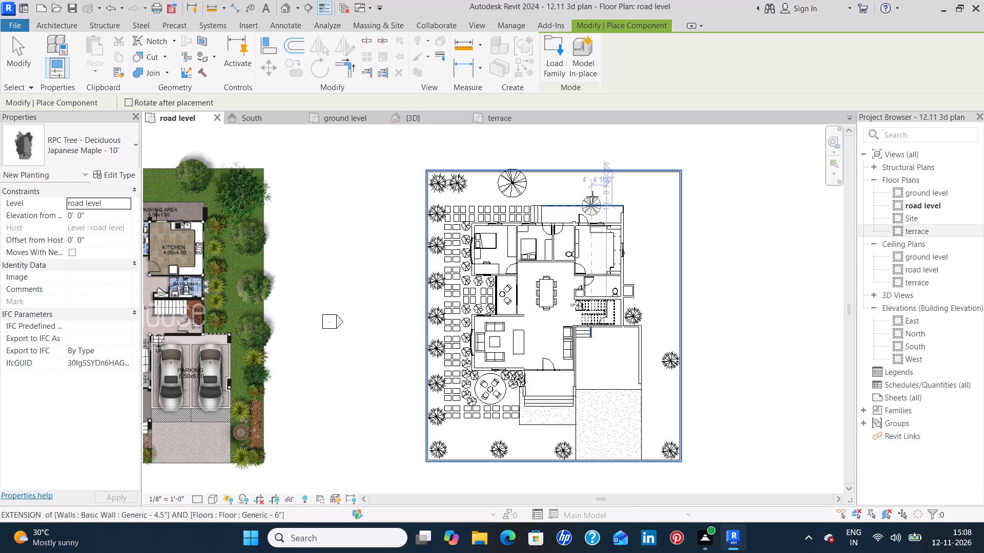
{"action": "left_click", "coordinate": [559, 185]}
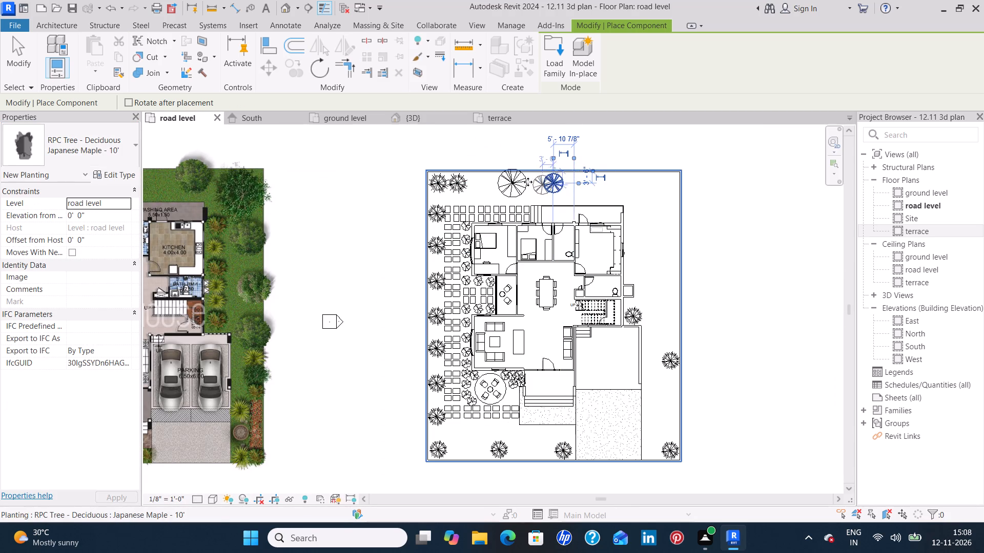
Examine the new Japanese maple in 3D against the roof and north boundary wall, and check its type's render appearance.
{"action": "left_click", "coordinate": [418, 118]}
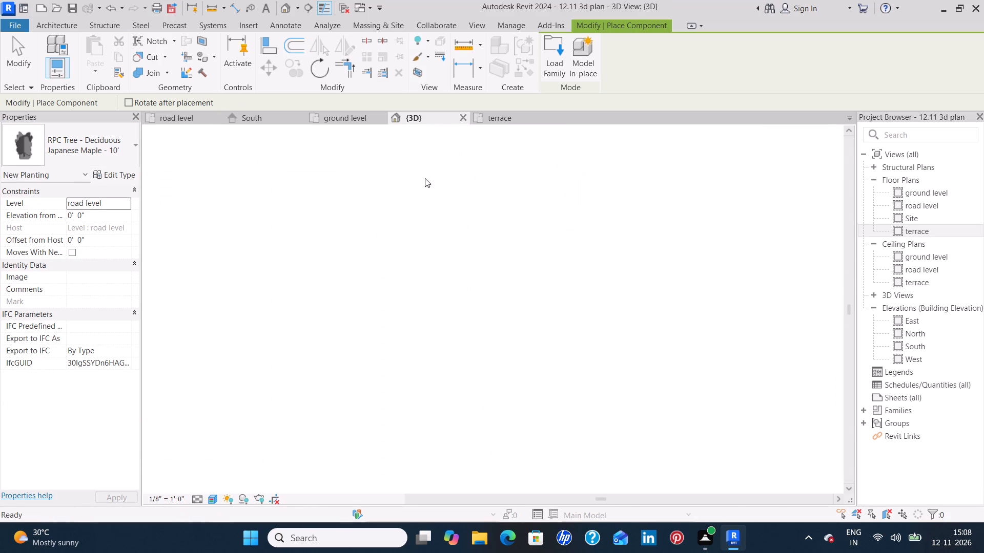
{"action": "middle_click_drag", "start_coordinate": [712, 329], "coordinate": [691, 391]}
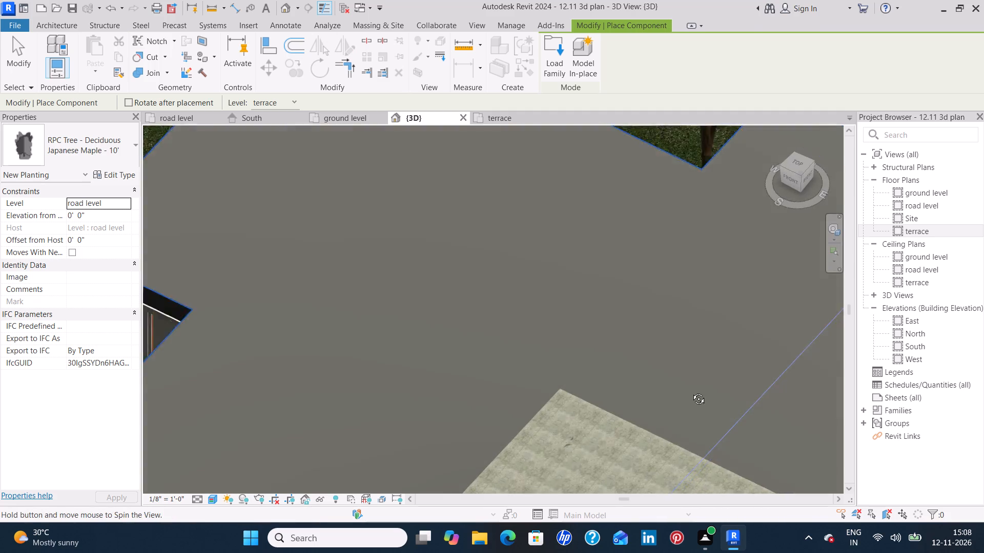
{"action": "middle_click_drag", "start_coordinate": [691, 391], "coordinate": [690, 399]}
{"action": "middle_click_drag", "start_coordinate": [703, 380], "coordinate": [324, 318]}
{"action": "middle_click_drag", "start_coordinate": [576, 253], "coordinate": [578, 258]}
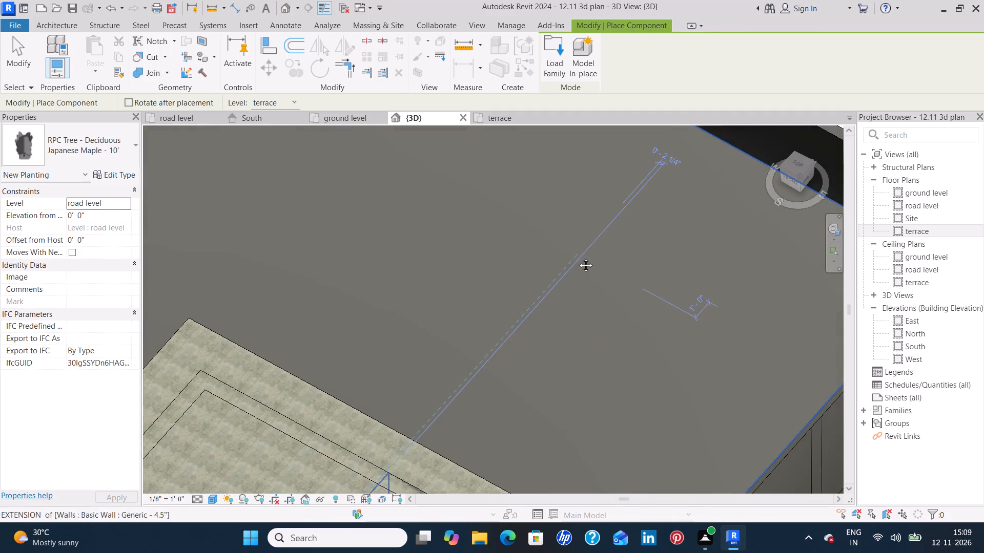
{"action": "middle_click_drag", "start_coordinate": [578, 258], "coordinate": [537, 408]}
{"action": "middle_click_drag", "start_coordinate": [590, 298], "coordinate": [565, 368]}
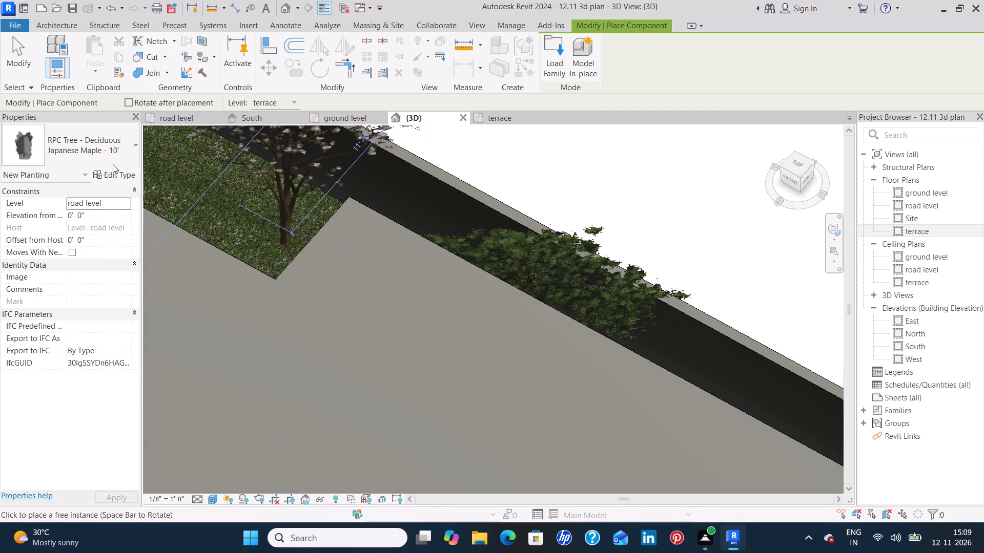
{"action": "left_click", "coordinate": [119, 179]}
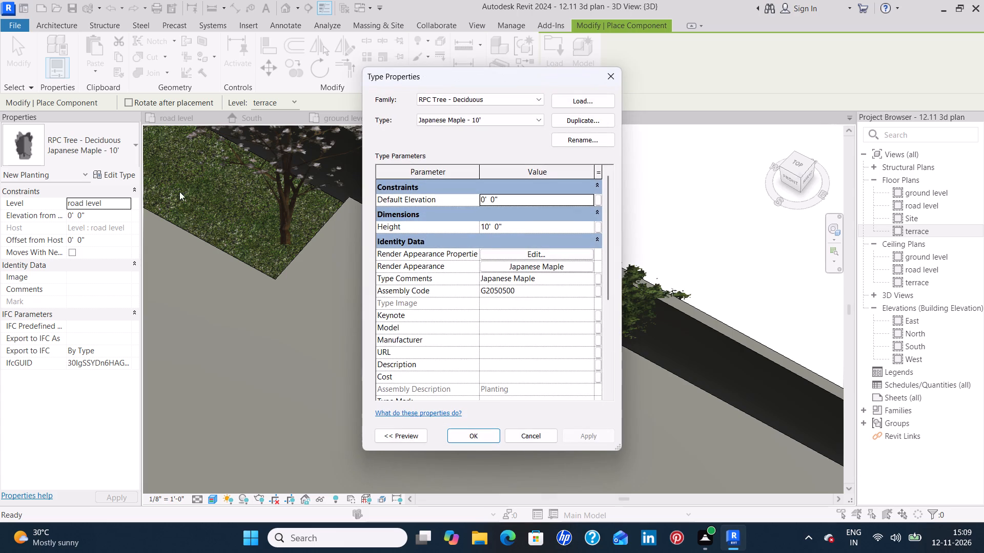
{"action": "left_click", "coordinate": [565, 256]}
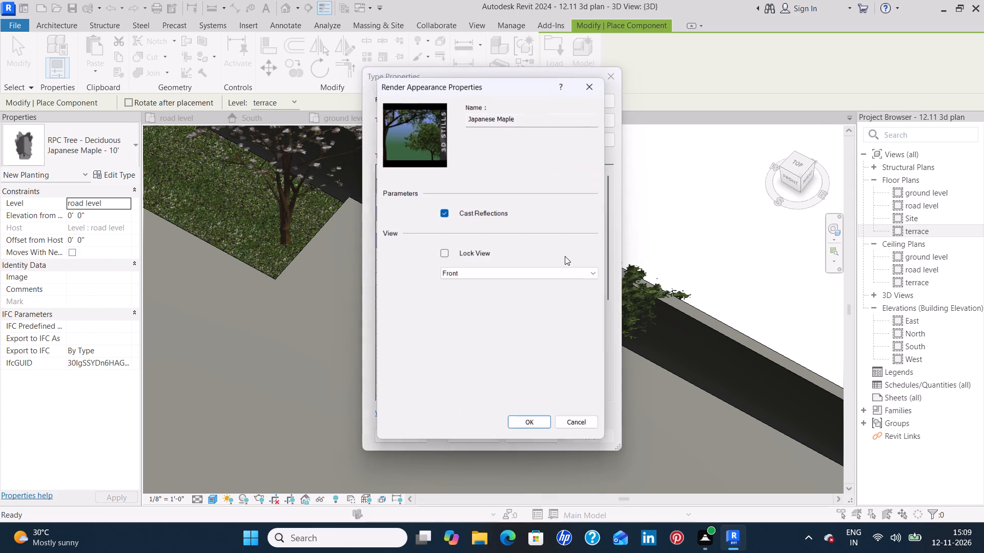
{"action": "left_click", "coordinate": [597, 84]}
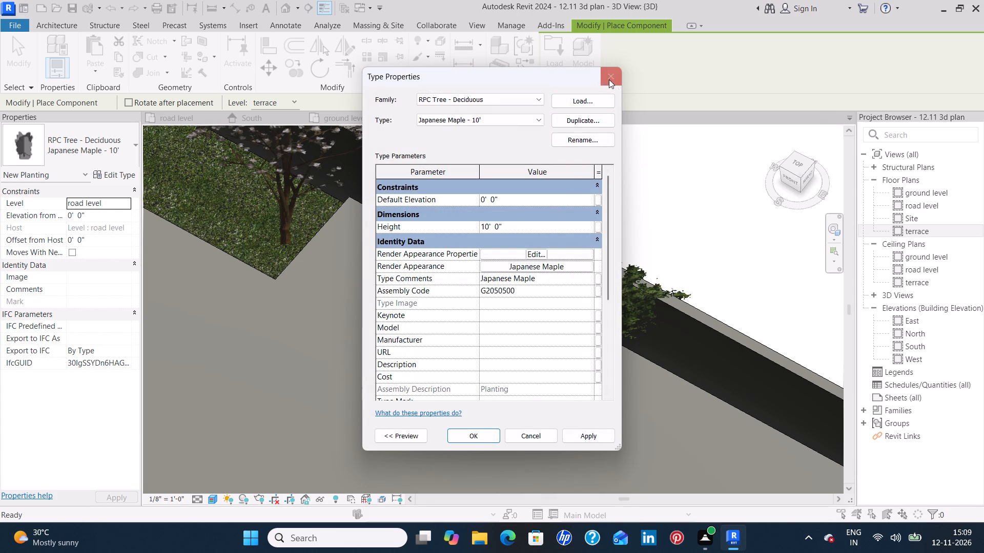
{"action": "left_click", "coordinate": [608, 78]}
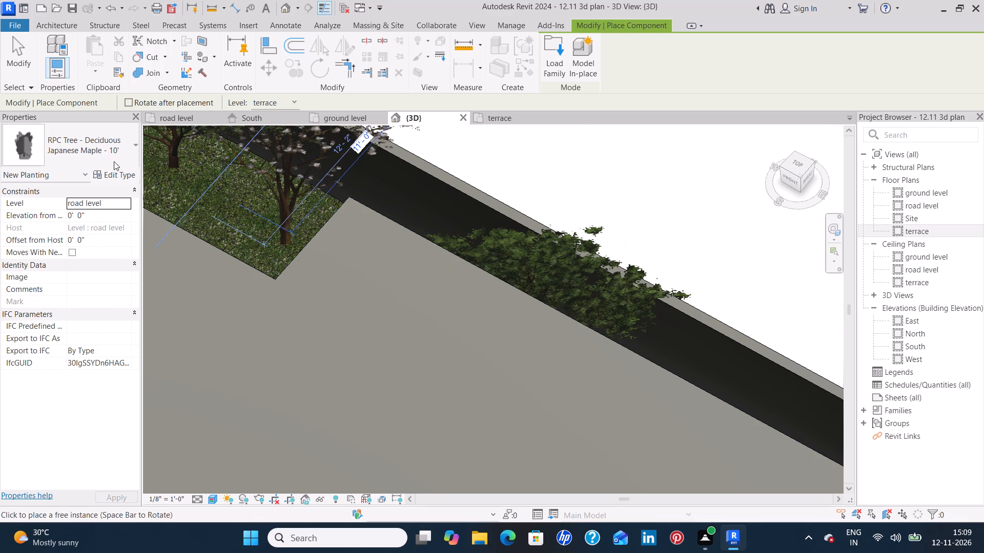
Place an RPC Tree - Deciduous Blue Berry Elder - 15' in the compound's northeast corner, about 5' from the east wall, in the road level plan.
{"action": "left_click", "coordinate": [121, 140]}
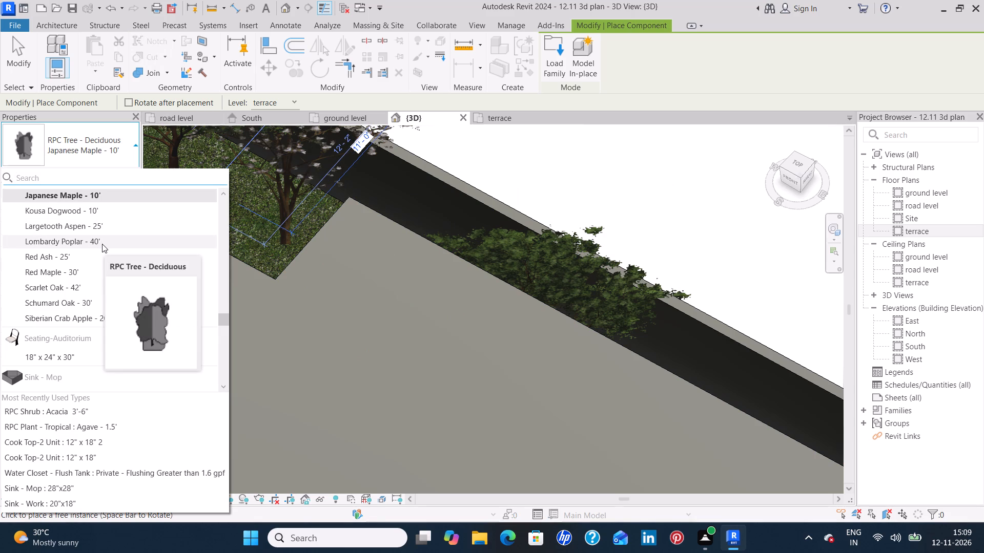
{"action": "scroll", "coordinate": [102, 244], "scroll_direction": "up", "scroll_amount": 2}
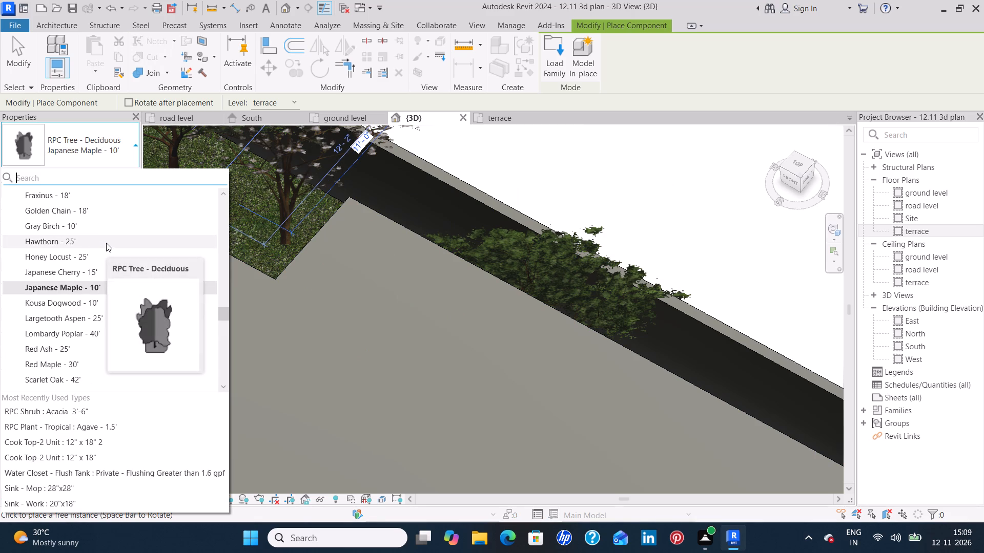
{"action": "scroll", "coordinate": [109, 235], "scroll_direction": "up", "scroll_amount": 3}
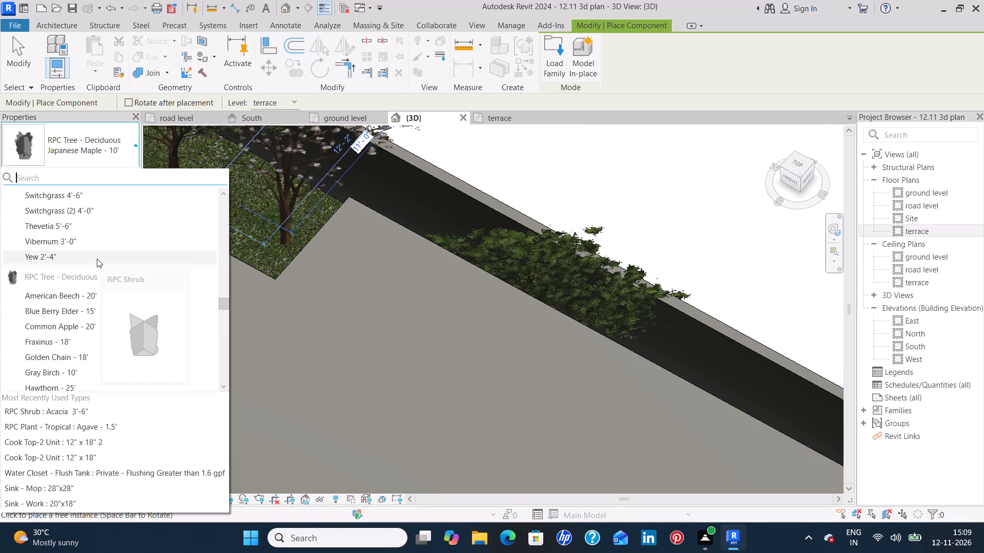
{"action": "scroll", "coordinate": [97, 257], "scroll_direction": "up", "scroll_amount": 4}
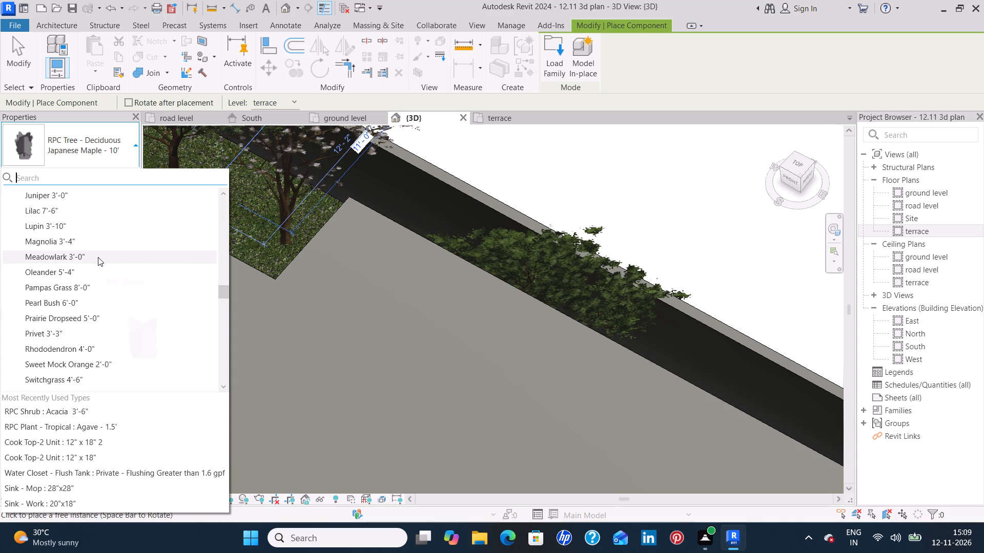
{"action": "scroll", "coordinate": [98, 257], "scroll_direction": "down", "scroll_amount": 3}
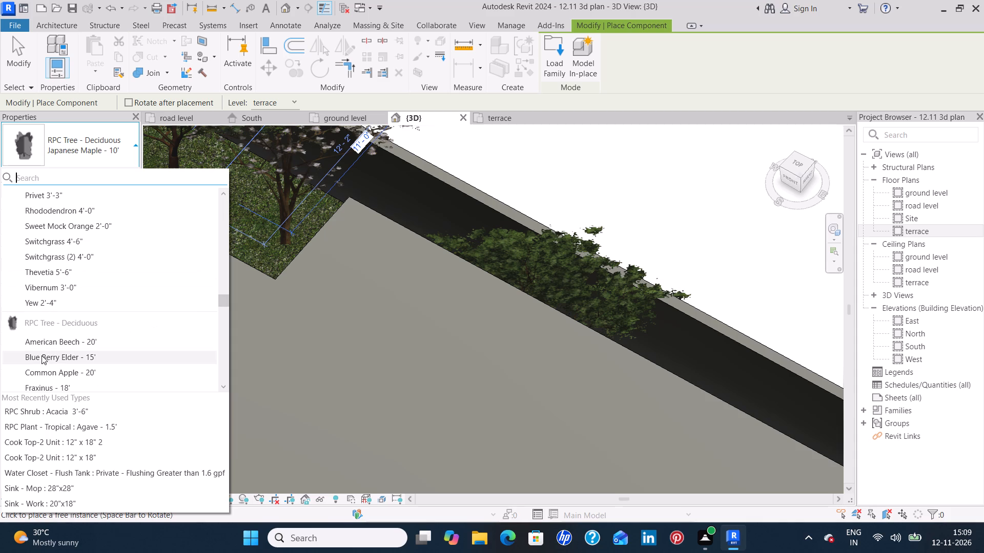
{"action": "left_click", "coordinate": [49, 359]}
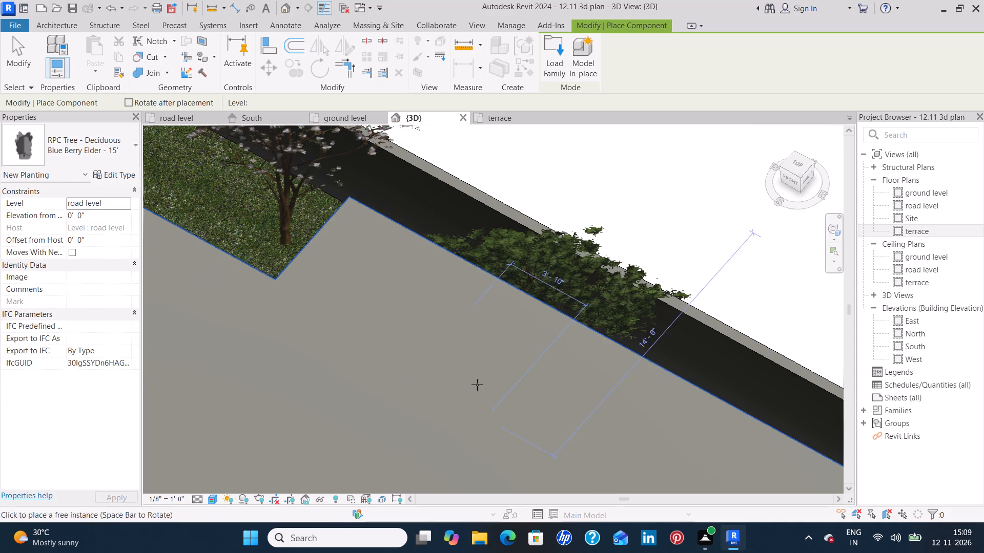
{"action": "left_click", "coordinate": [179, 115]}
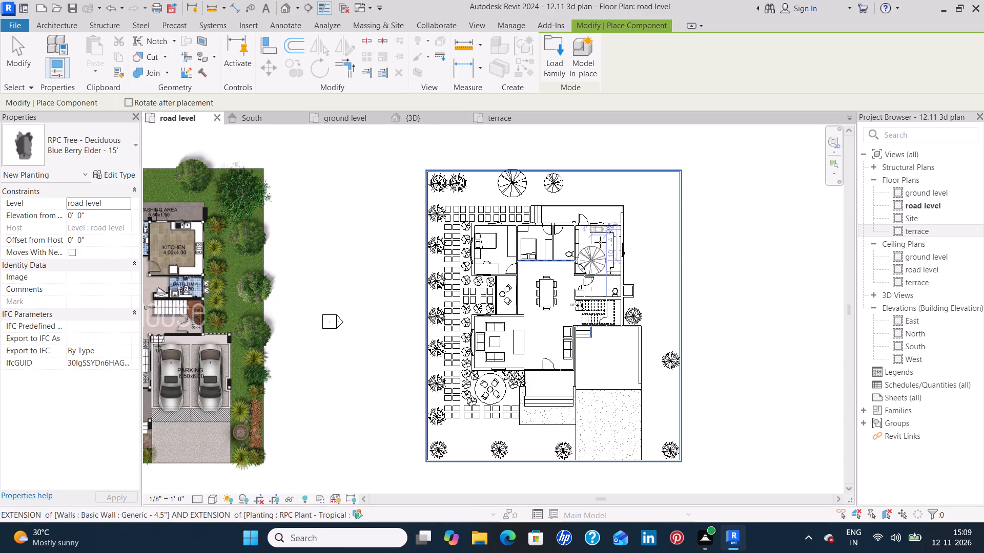
{"action": "left_click", "coordinate": [663, 191]}
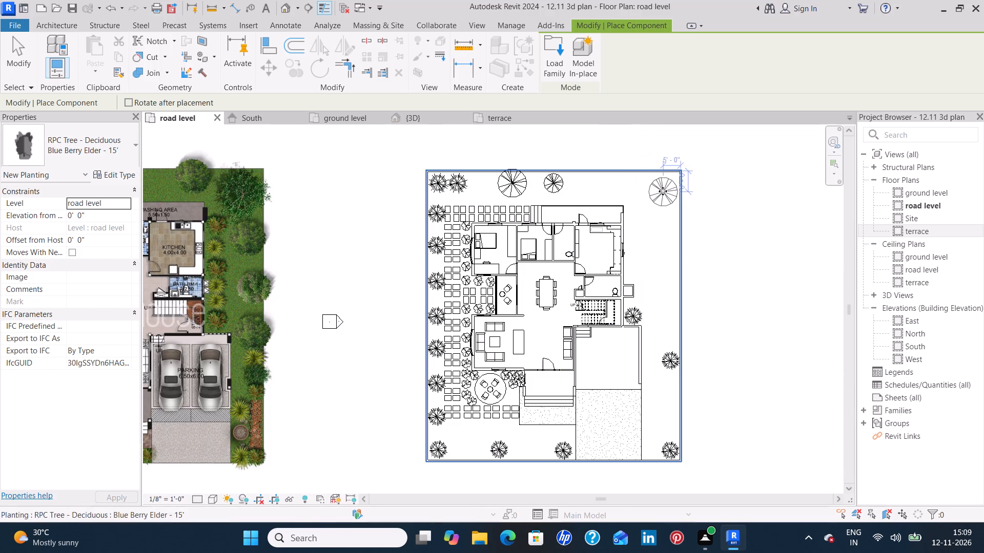
Examine the new Blue Berry Elder tree in 3D, checking its size and look against the northeast boundary walls and house.
{"action": "left_click", "coordinate": [423, 121]}
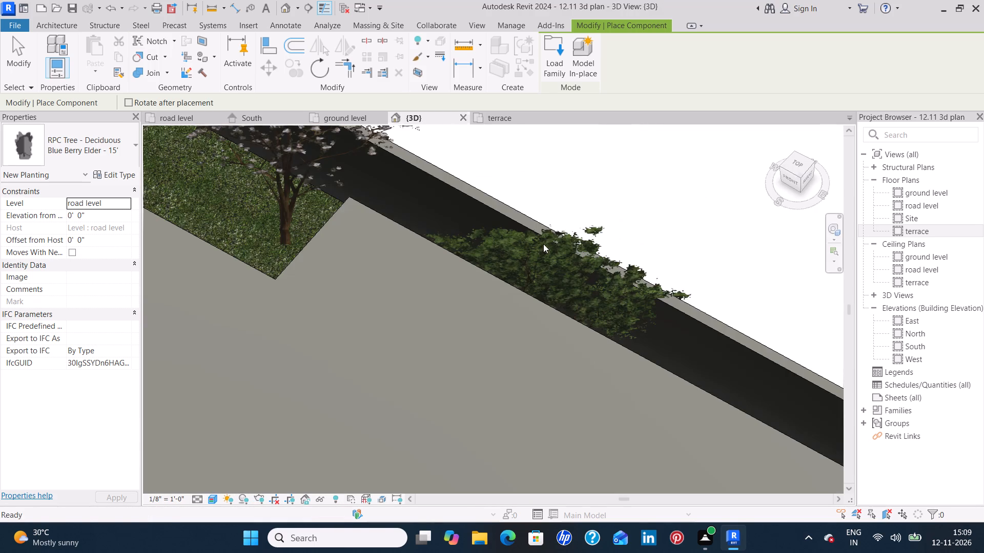
{"action": "scroll", "coordinate": [577, 251], "scroll_direction": "down", "scroll_amount": 4}
{"action": "middle_click_drag", "start_coordinate": [629, 334], "coordinate": [396, 226]}
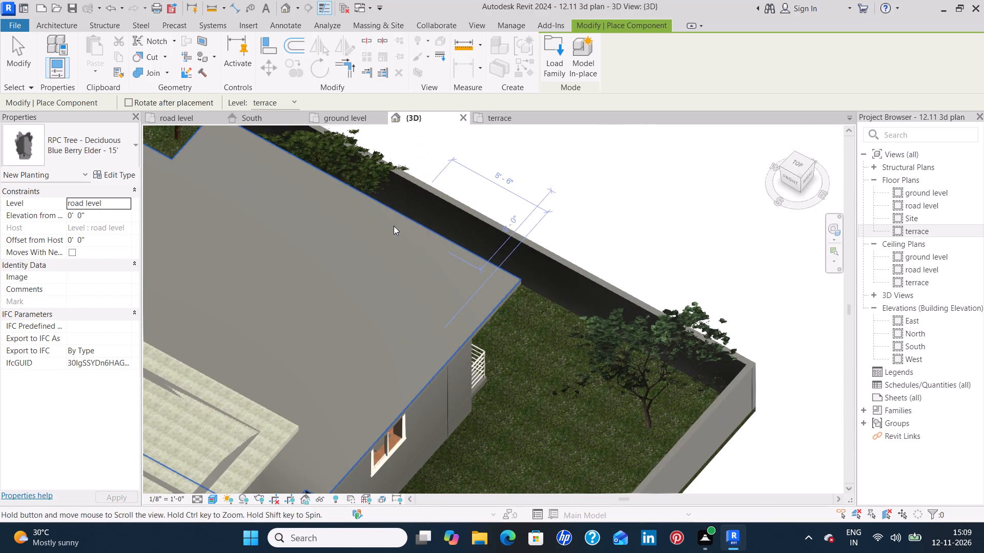
{"action": "scroll", "coordinate": [623, 391], "scroll_direction": "up", "scroll_amount": 8}
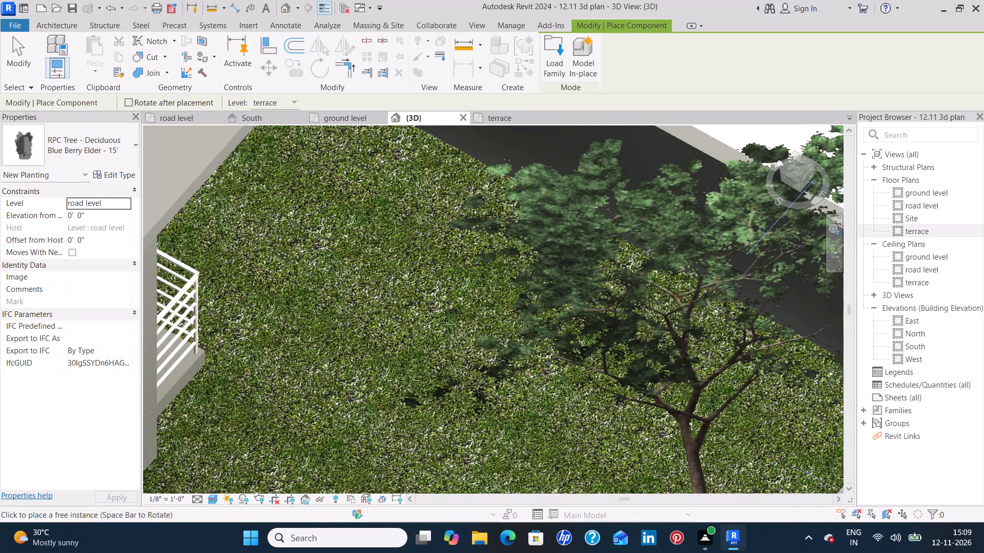
{"action": "middle_click_drag", "start_coordinate": [650, 371], "coordinate": [619, 405]}
{"action": "scroll", "coordinate": [606, 407], "scroll_direction": "down", "scroll_amount": 5}
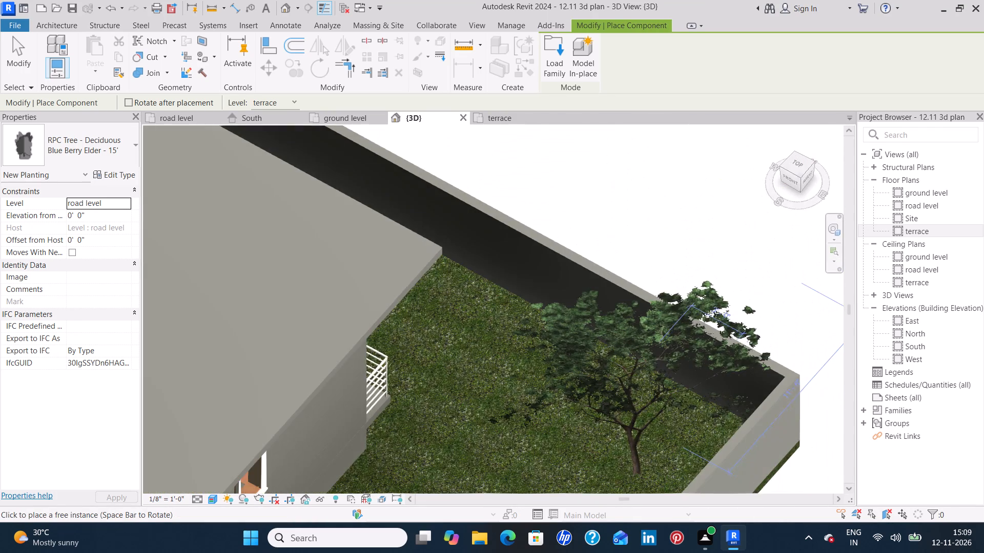
{"action": "scroll", "coordinate": [603, 403], "scroll_direction": "down", "scroll_amount": 3}
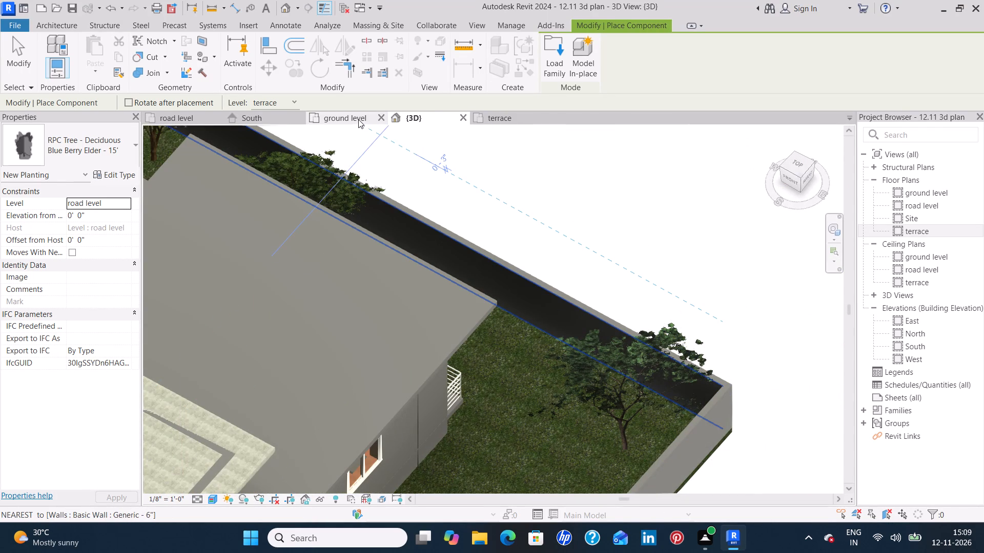
In the road level plan, choose the RPC Tree - Deciduous Common Apple - 20' type for planting and check its render appearance.
{"action": "left_click", "coordinate": [189, 114]}
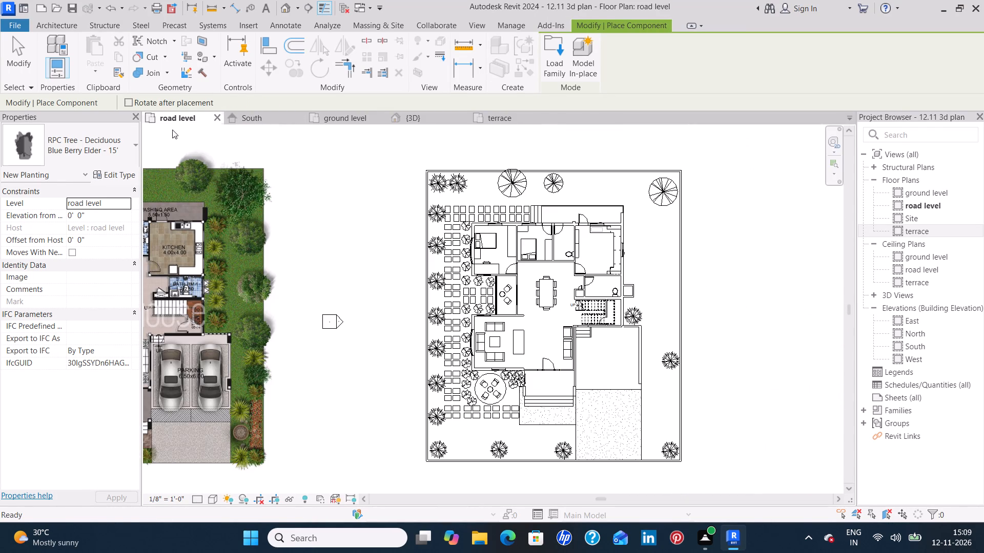
{"action": "left_click", "coordinate": [111, 158]}
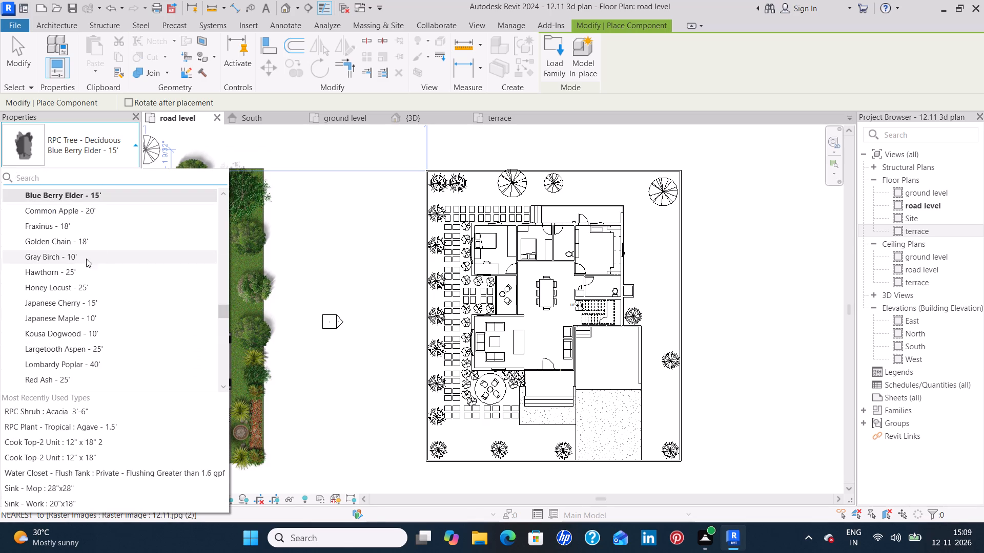
{"action": "left_click", "coordinate": [86, 208]}
{"action": "left_click", "coordinate": [120, 173]}
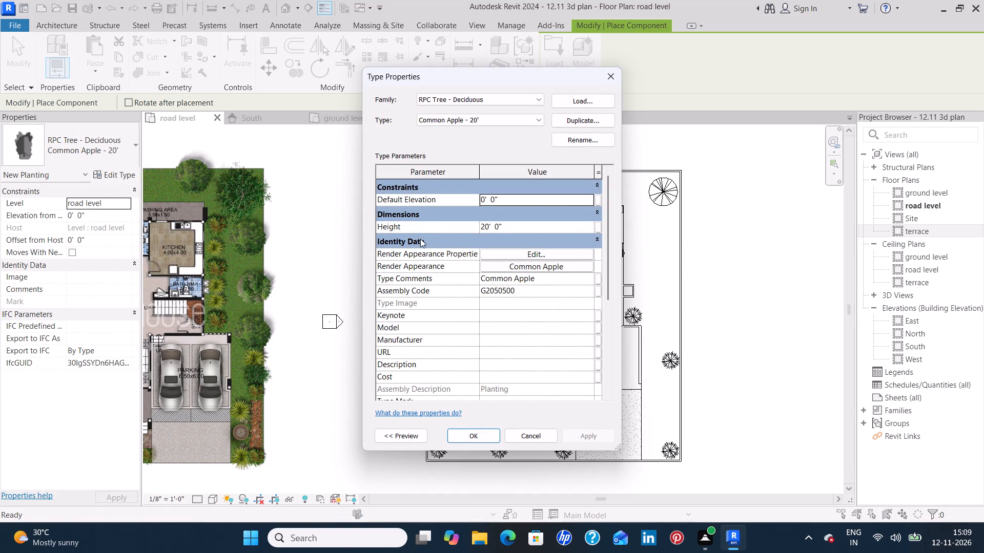
{"action": "left_click", "coordinate": [504, 257]}
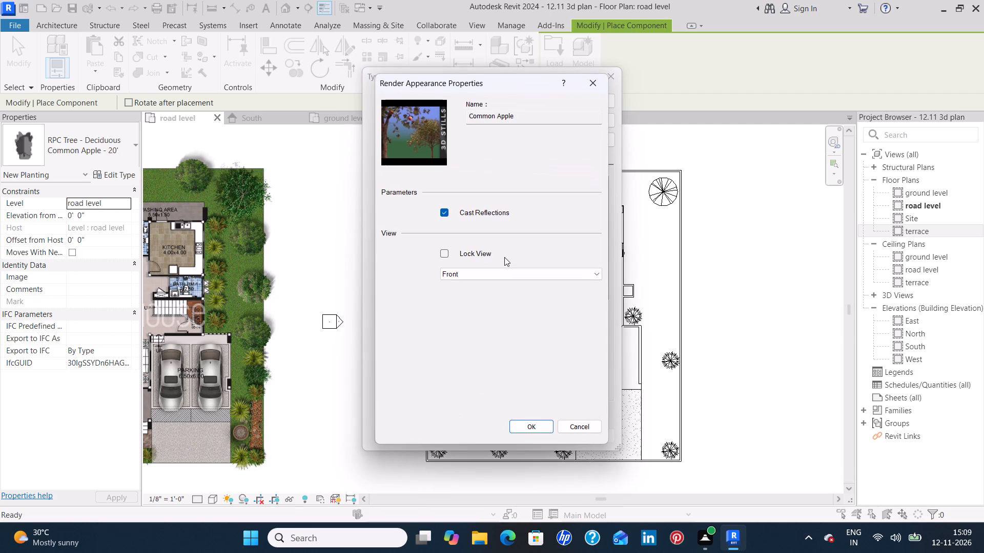
{"action": "left_click", "coordinate": [593, 80]}
{"action": "left_click", "coordinate": [609, 83]}
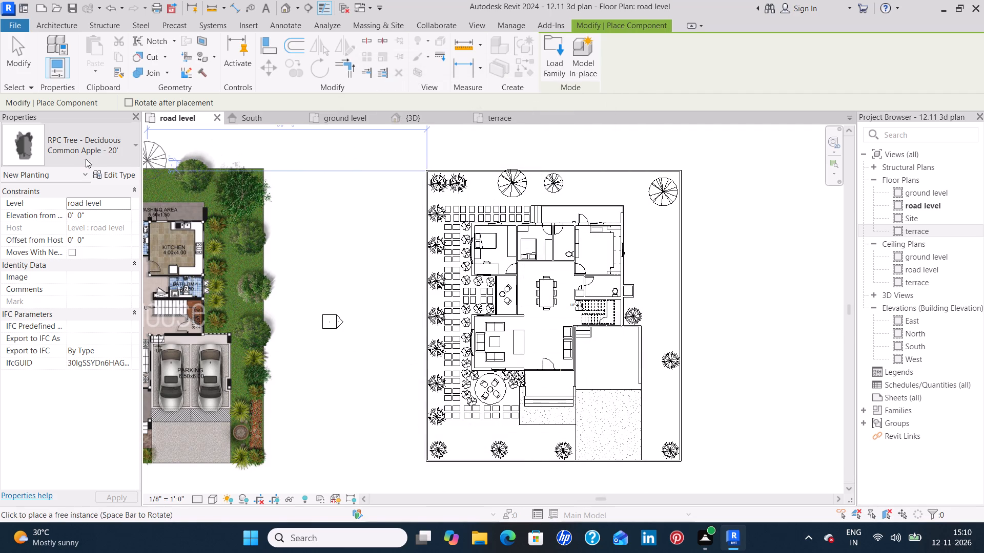
Look through the RPC Tree - Deciduous types for another species suited to the north lawn.
{"action": "left_click", "coordinate": [77, 157]}
{"action": "scroll", "coordinate": [79, 352], "scroll_direction": "down", "scroll_amount": 1}
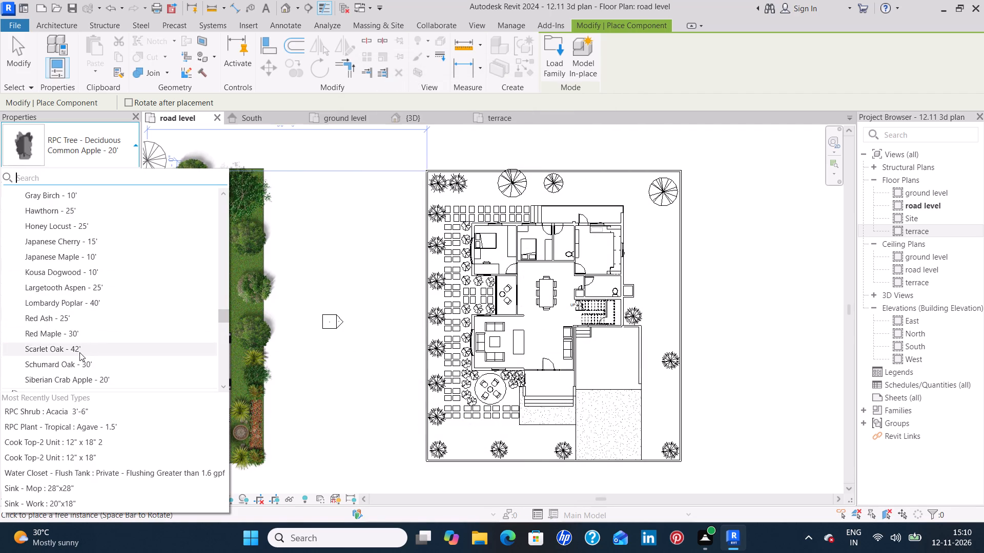
{"action": "scroll", "coordinate": [79, 352], "scroll_direction": "down", "scroll_amount": 3}
{"action": "scroll", "coordinate": [79, 352], "scroll_direction": "up", "scroll_amount": 3}
{"action": "scroll", "coordinate": [79, 352], "scroll_direction": "down", "scroll_amount": 1}
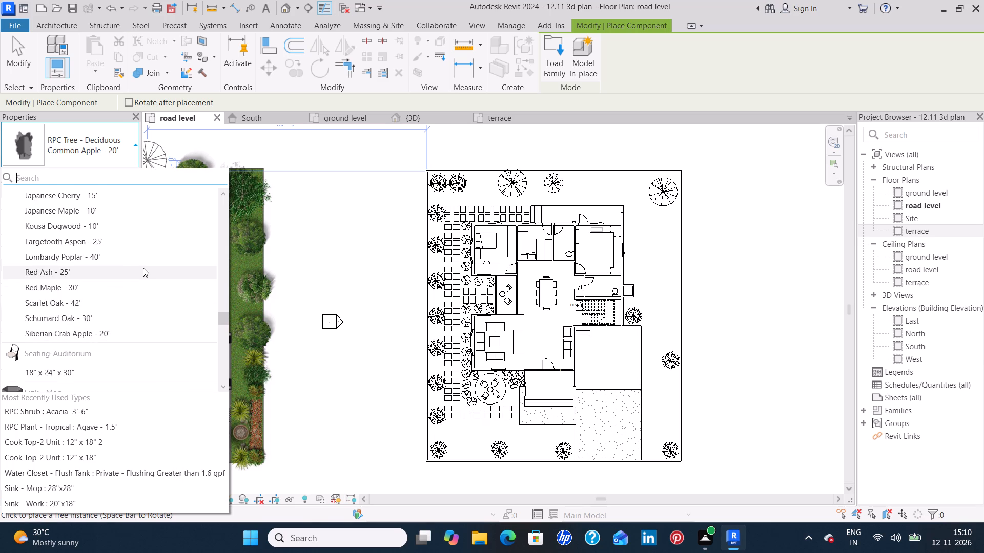
{"action": "scroll", "coordinate": [130, 279], "scroll_direction": "up", "scroll_amount": 1}
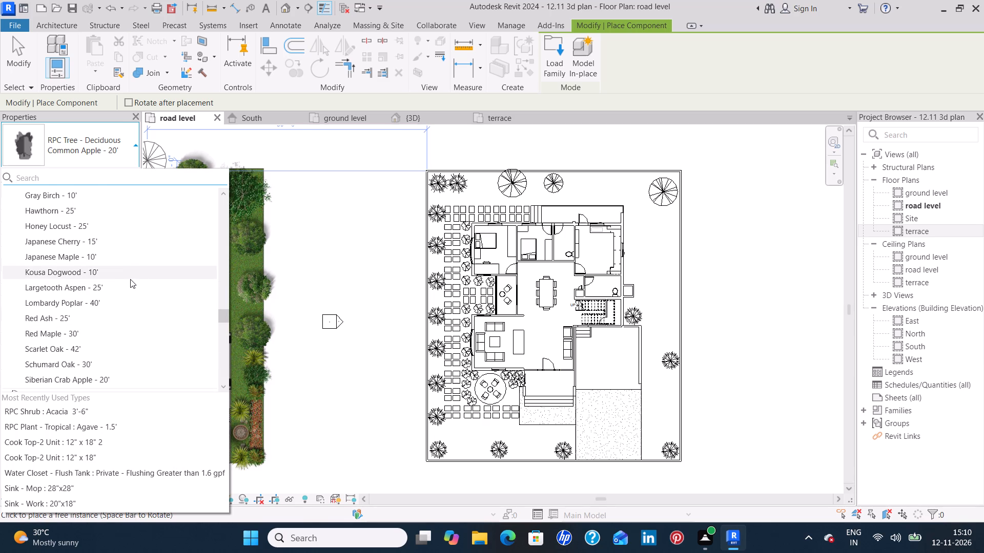
{"action": "scroll", "coordinate": [130, 279], "scroll_direction": "up", "scroll_amount": 2}
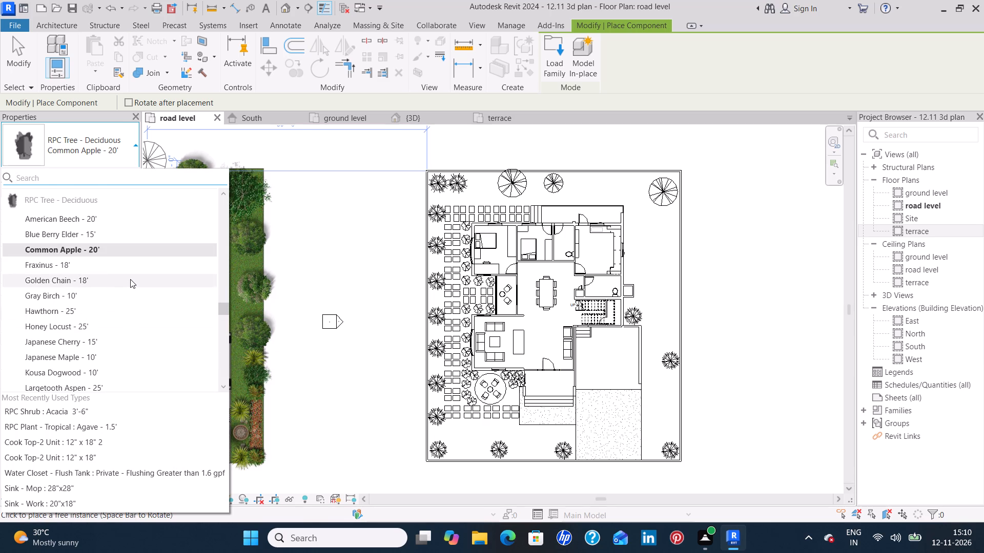
{"action": "left_click", "coordinate": [112, 152]}
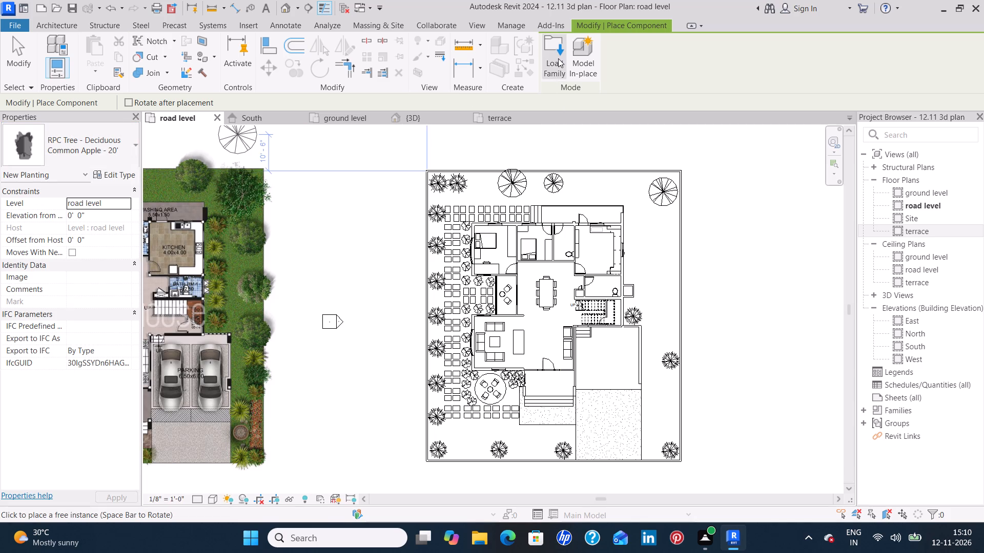
Load the RPC Tree - Fall family from the Planting library folder.
{"action": "left_click", "coordinate": [558, 58]}
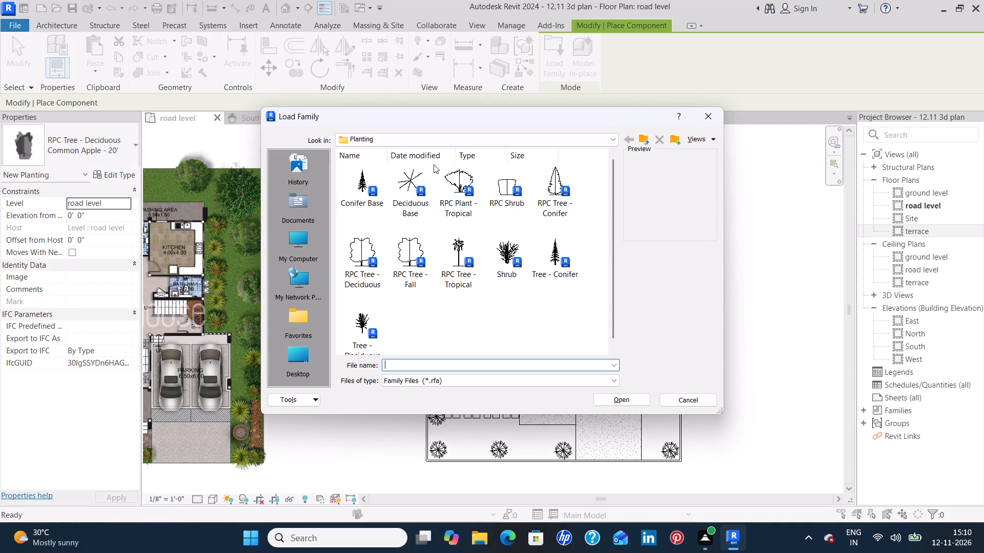
{"action": "left_click", "coordinate": [416, 249]}
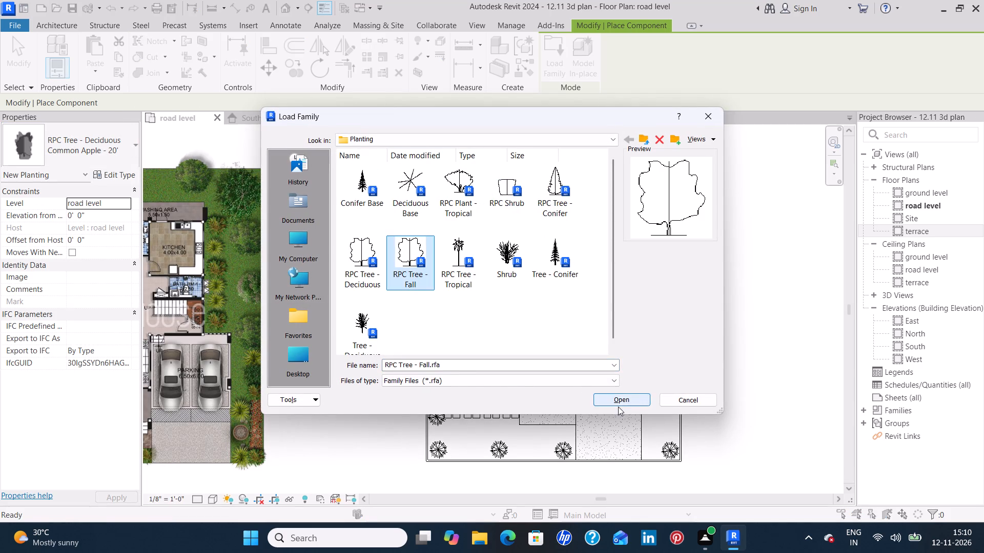
{"action": "left_click", "coordinate": [618, 407]}
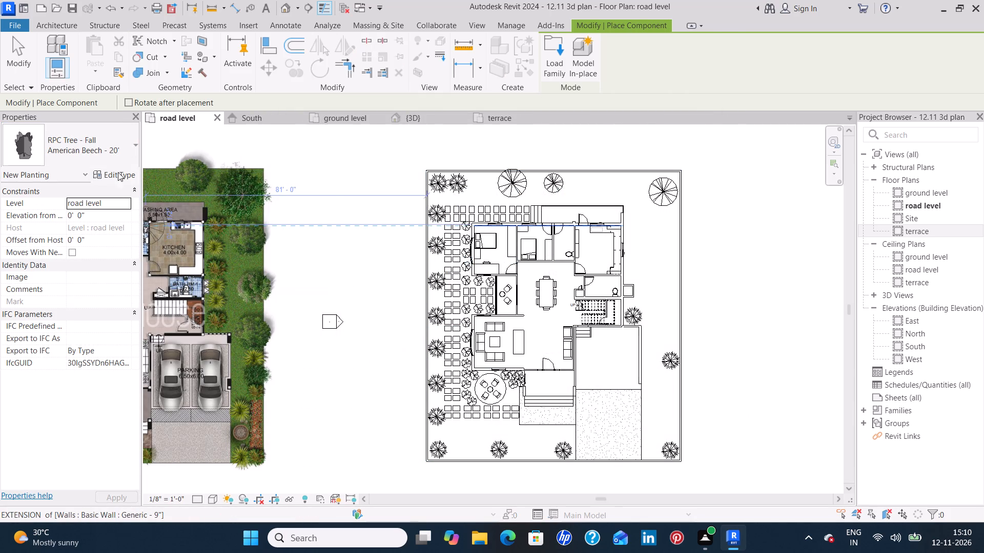
Place an RPC Tree - Fall American Beech - 20' on the north lawn, just west of the Blue Berry Elder, and check it in 3D.
{"action": "left_click", "coordinate": [104, 145]}
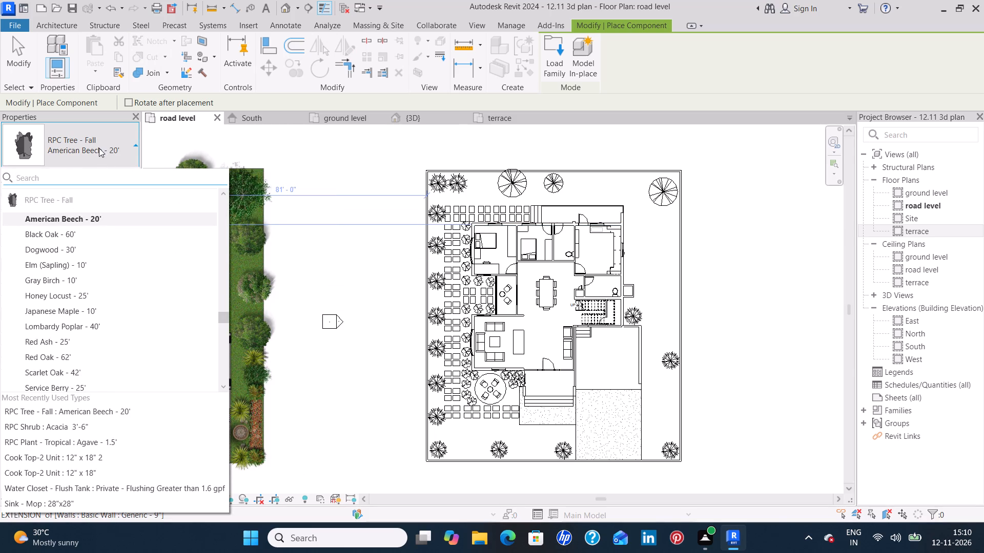
{"action": "left_click", "coordinate": [99, 148]}
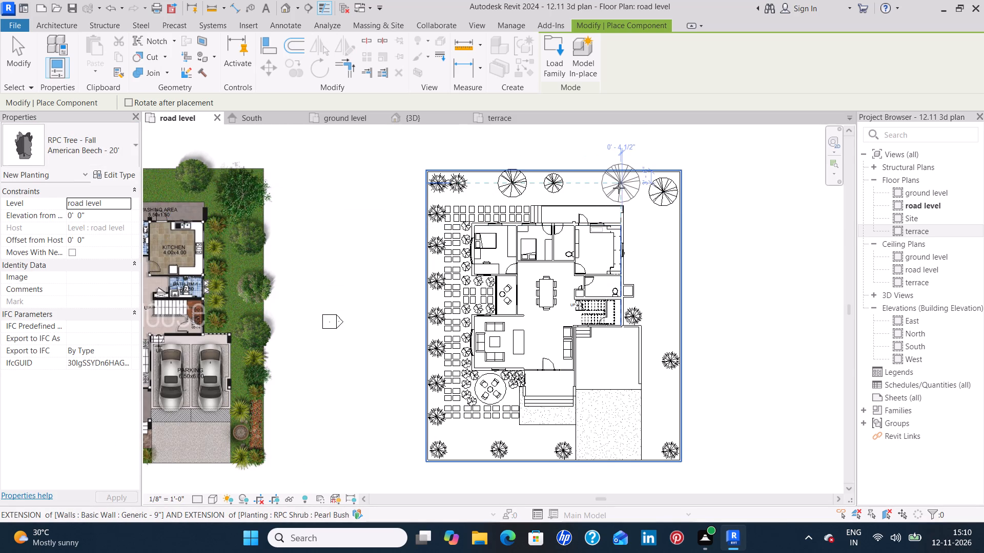
{"action": "left_click", "coordinate": [619, 188]}
{"action": "left_click", "coordinate": [420, 122]}
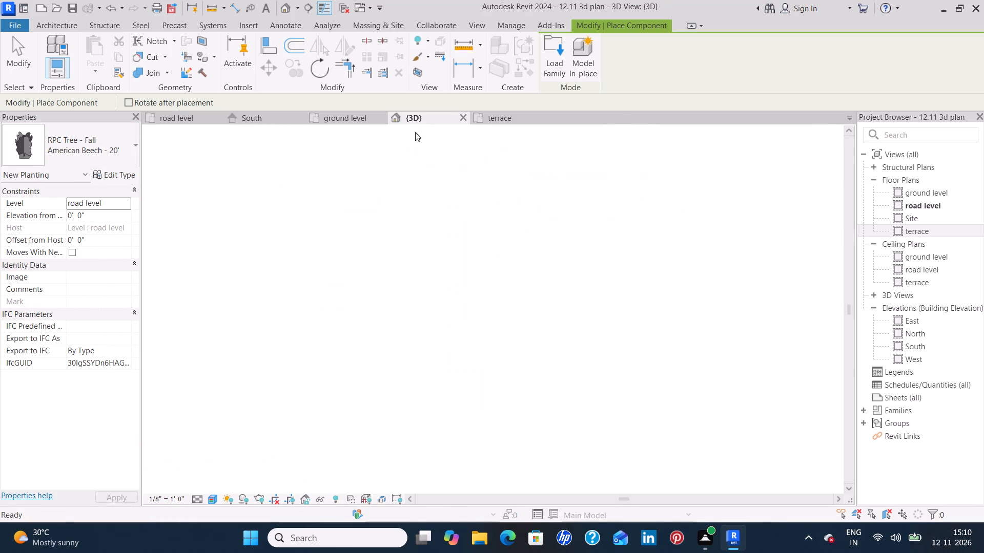
{"action": "scroll", "coordinate": [484, 249], "scroll_direction": "up", "scroll_amount": 4}
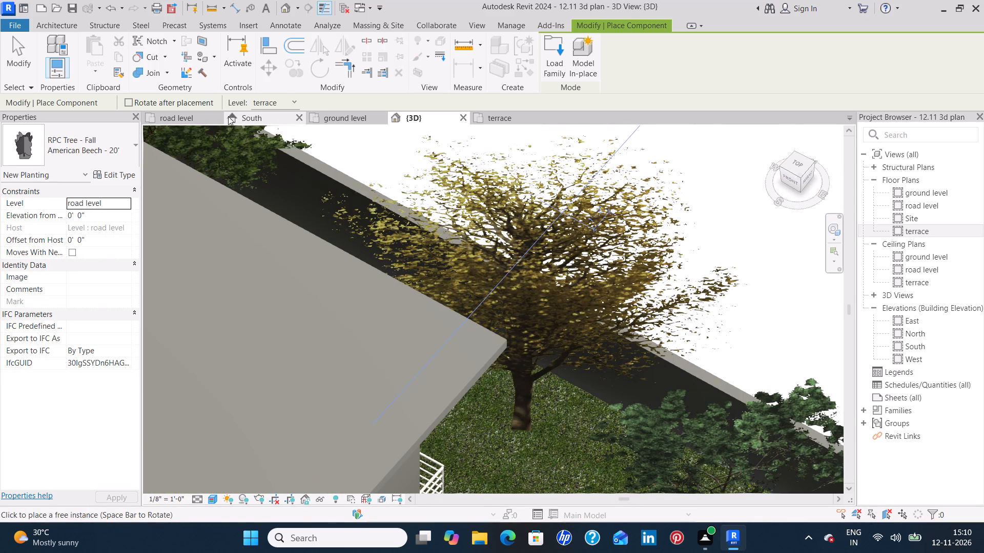
In the road level plan, place an RPC Tree - Fall Japanese Maple - 10' on the north lawn, just west of the American Beech.
{"action": "left_click", "coordinate": [193, 118]}
{"action": "left_click", "coordinate": [116, 161]}
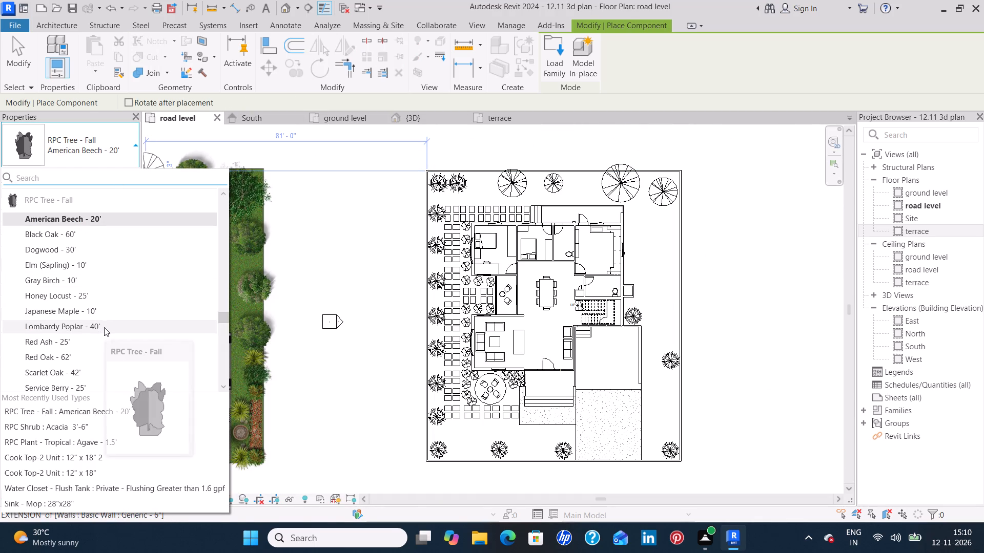
{"action": "scroll", "coordinate": [108, 323], "scroll_direction": "down", "scroll_amount": 2}
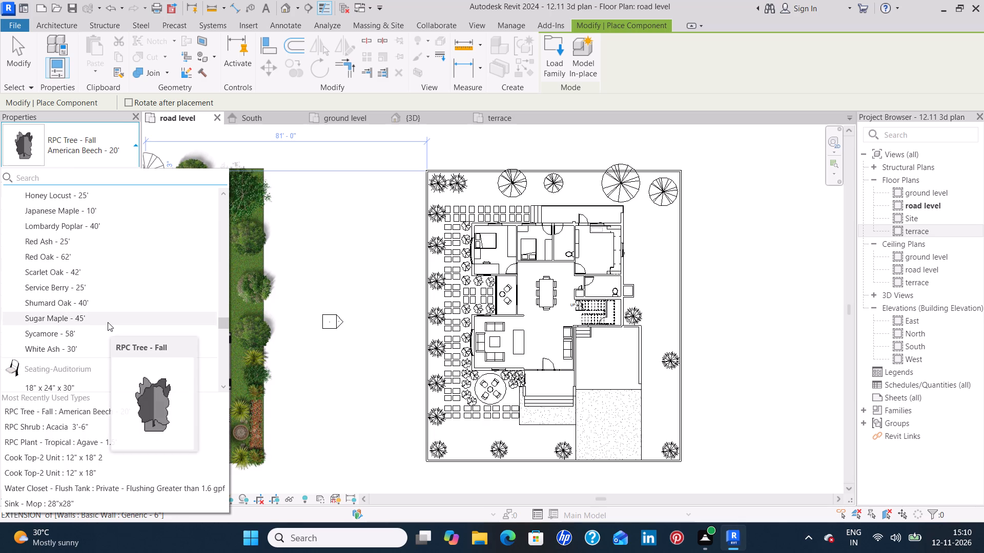
{"action": "scroll", "coordinate": [108, 321], "scroll_direction": "up", "scroll_amount": 2}
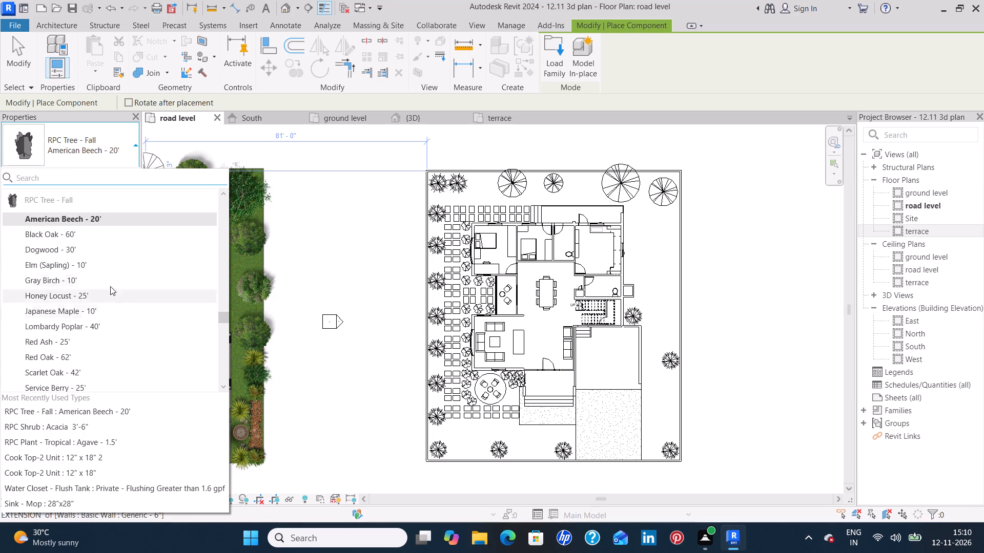
{"action": "left_click", "coordinate": [91, 308]}
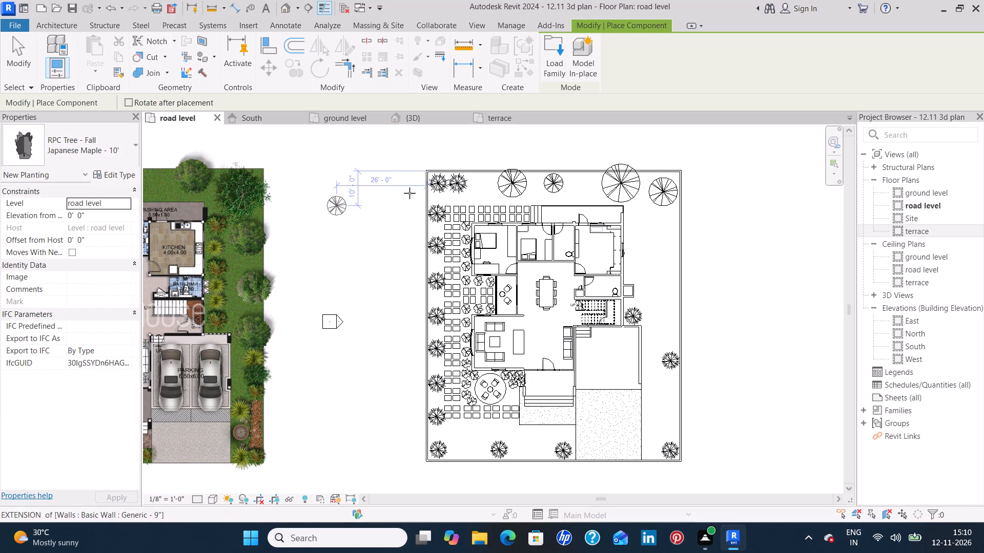
{"action": "left_click", "coordinate": [586, 187]}
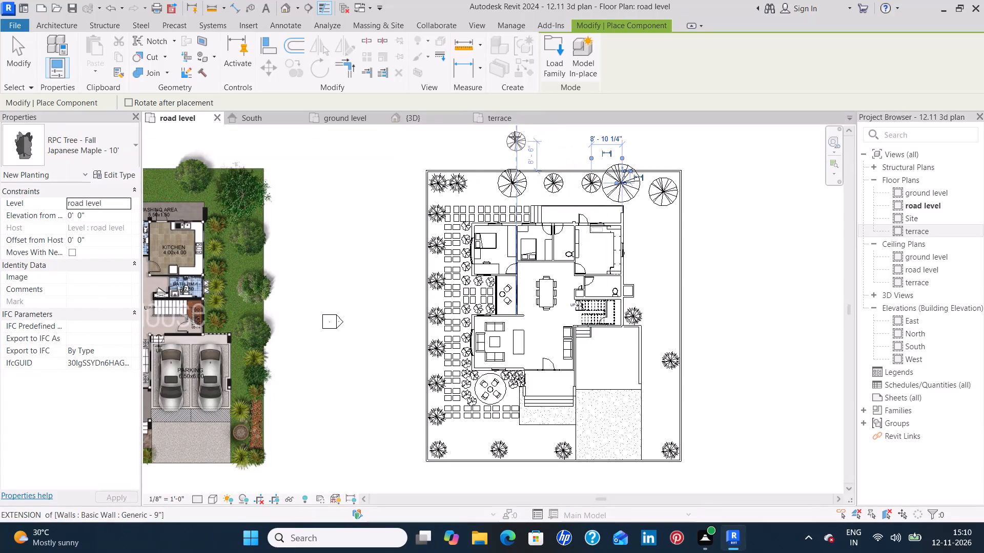
Examine the fall Japanese Maple in 3D beside the American Beech, and check its render appearance against the Fall Trees library options.
{"action": "left_click", "coordinate": [433, 121]}
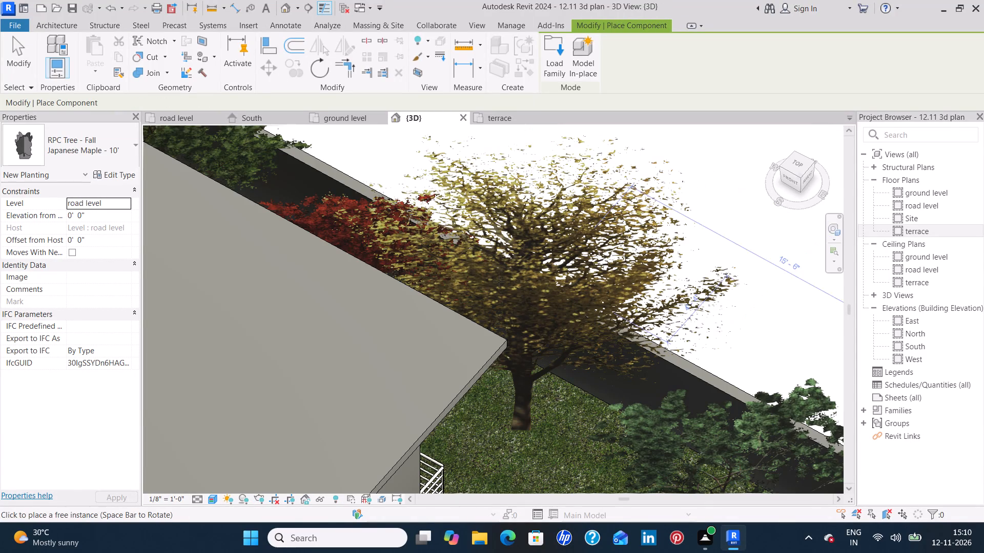
{"action": "scroll", "coordinate": [323, 244], "scroll_direction": "up", "scroll_amount": 3}
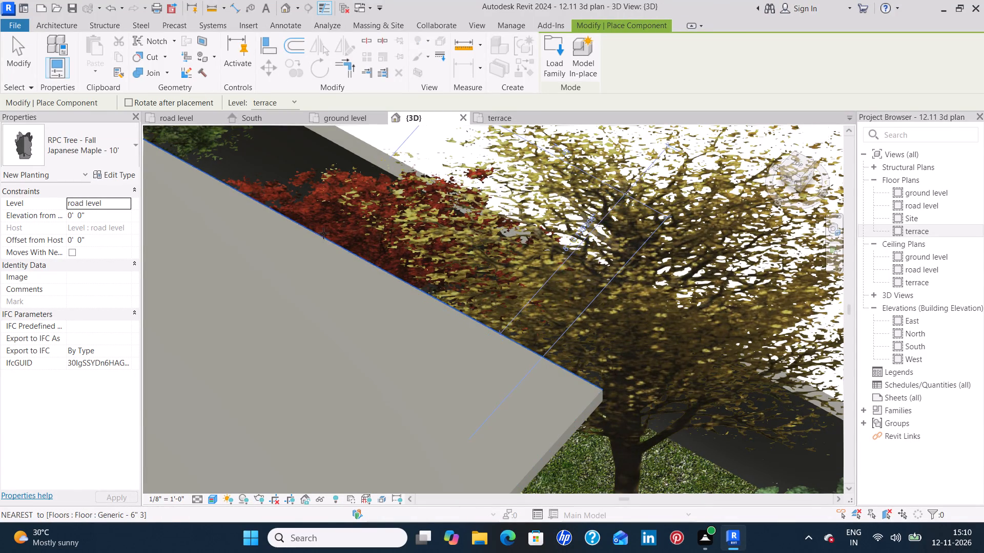
{"action": "scroll", "coordinate": [323, 233], "scroll_direction": "down", "scroll_amount": 4}
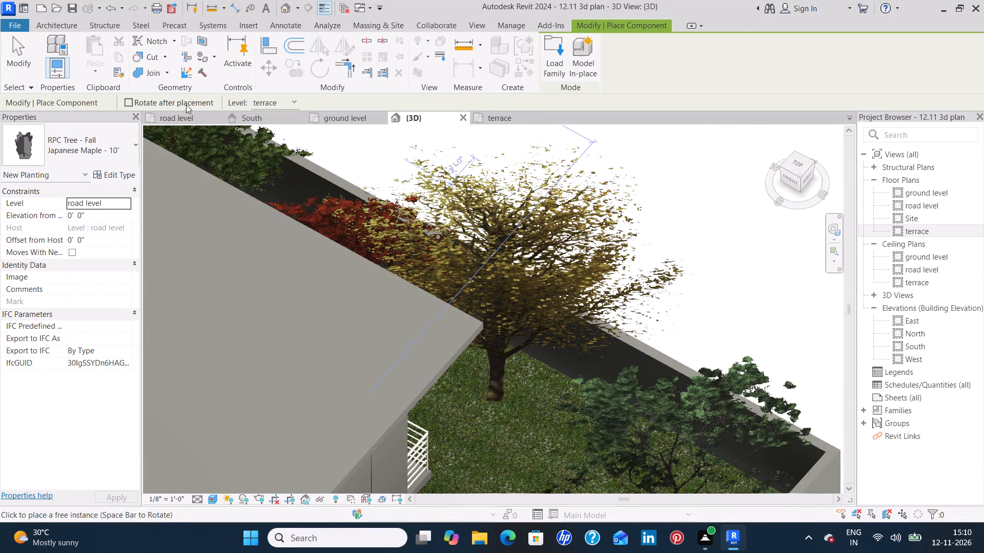
{"action": "left_click", "coordinate": [131, 175]}
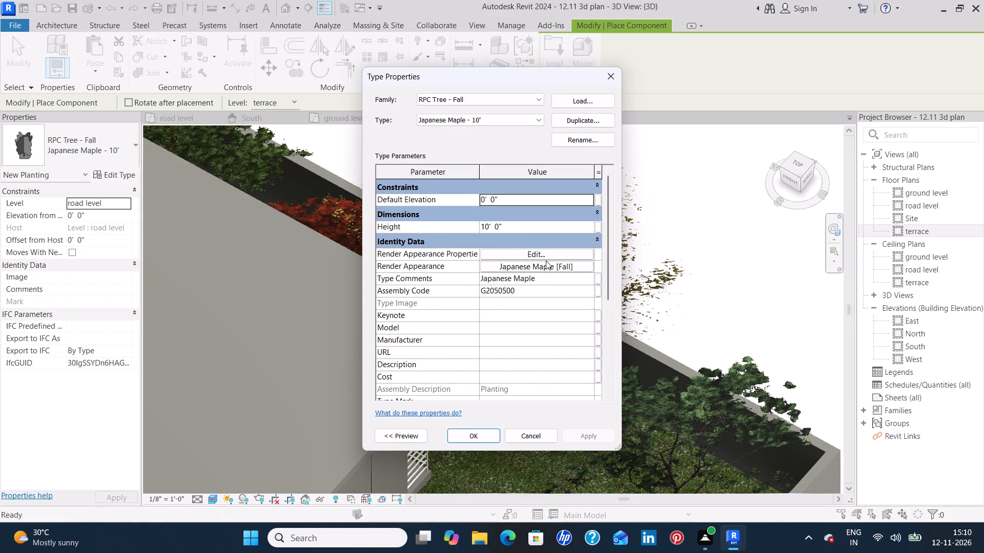
{"action": "left_click", "coordinate": [554, 255]}
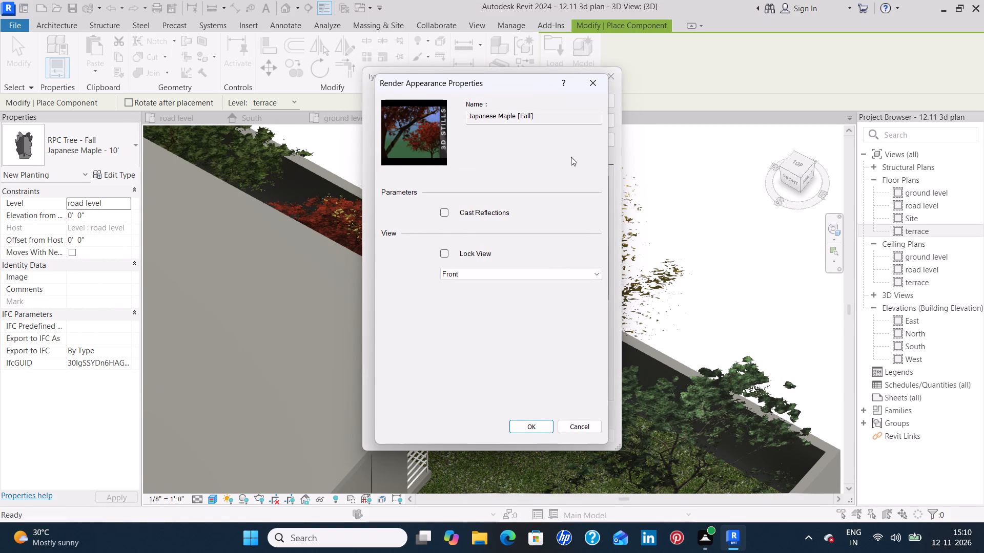
{"action": "left_click", "coordinate": [594, 87]}
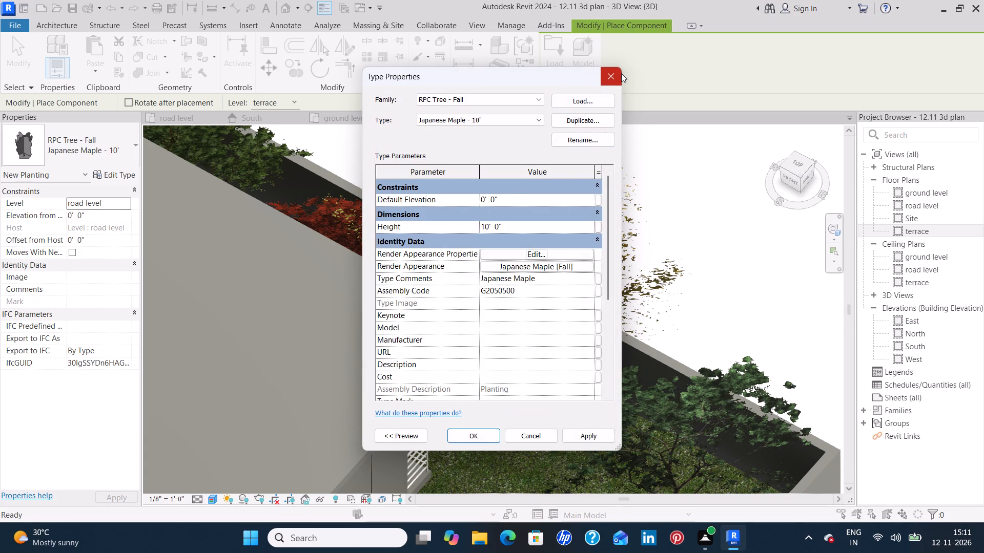
{"action": "left_click", "coordinate": [585, 267]}
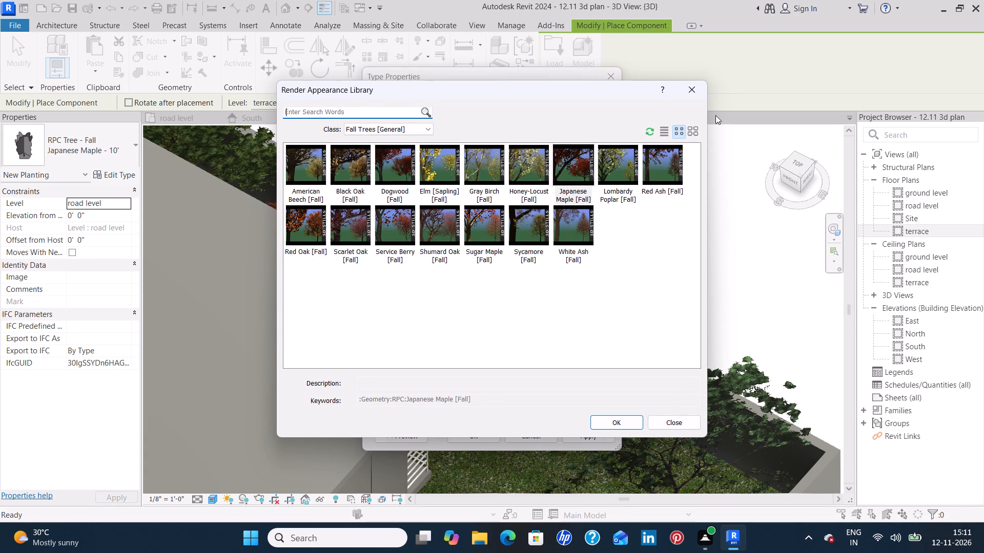
{"action": "left_click", "coordinate": [690, 91]}
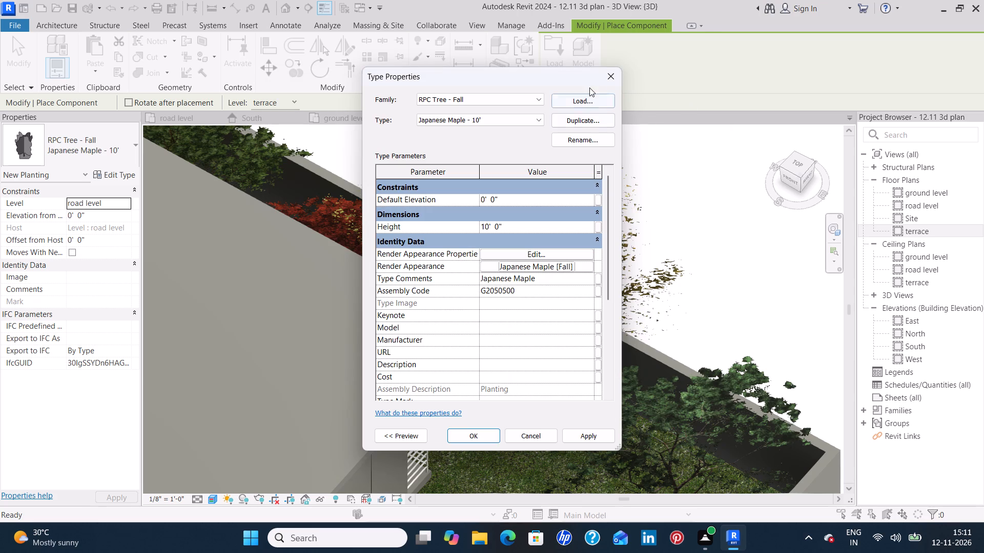
{"action": "left_click", "coordinate": [609, 79]}
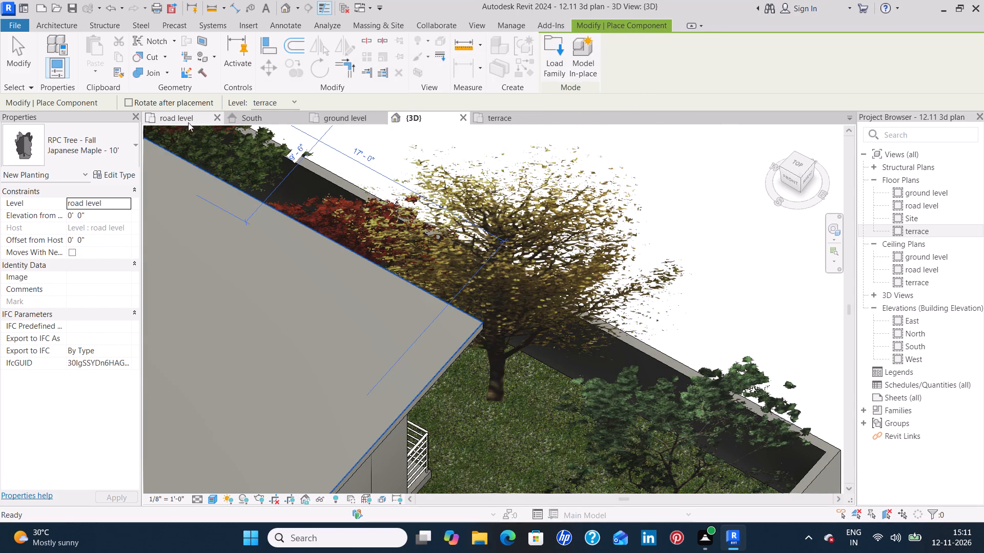
Set the render appearance of the deciduous Japanese Maple - 10' type to Chinese Juniper and check the north-lawn tree in 3D.
{"action": "left_click", "coordinate": [188, 120]}
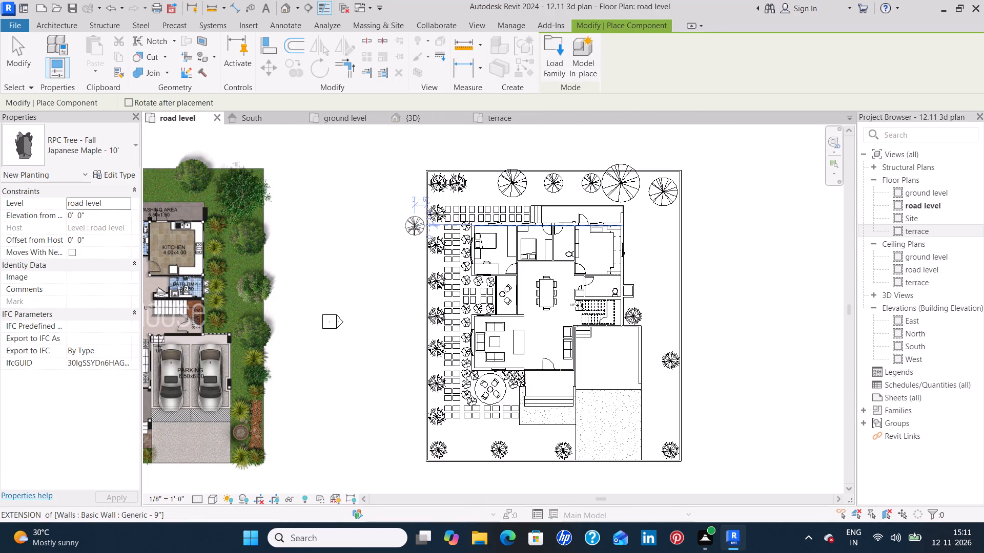
{"action": "key", "text": "Escape"}
{"action": "left_click", "coordinate": [558, 178]}
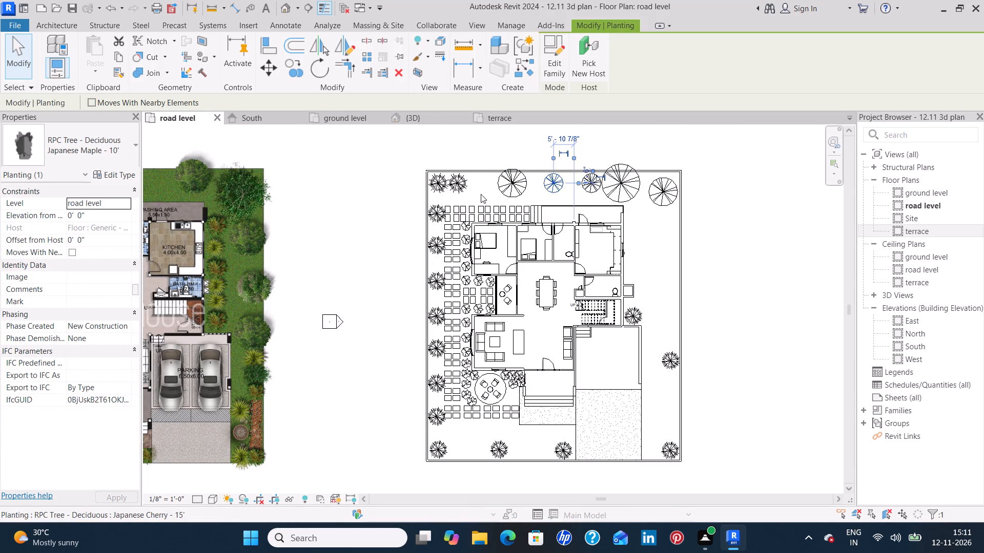
{"action": "left_click", "coordinate": [118, 174]}
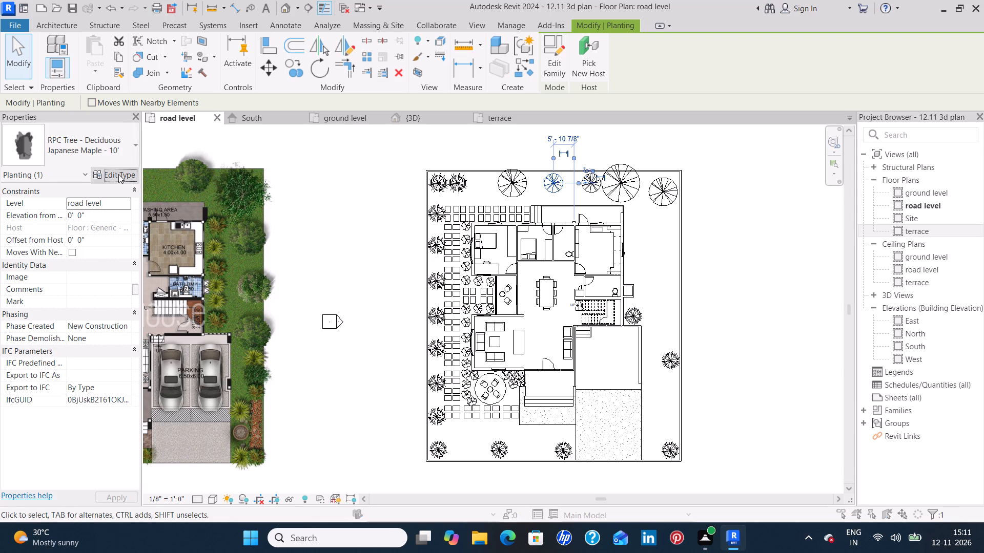
{"action": "left_click", "coordinate": [546, 264]}
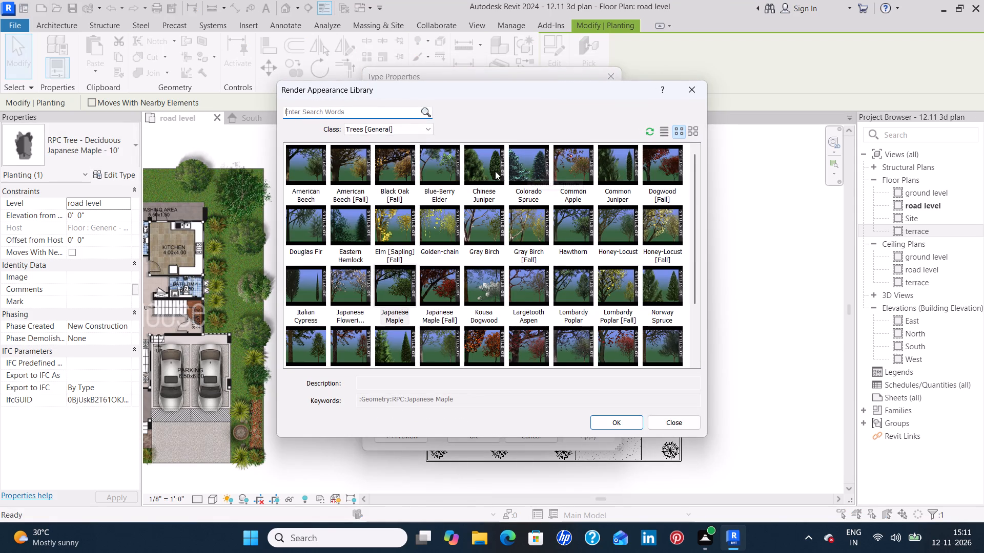
{"action": "left_click", "coordinate": [485, 172]}
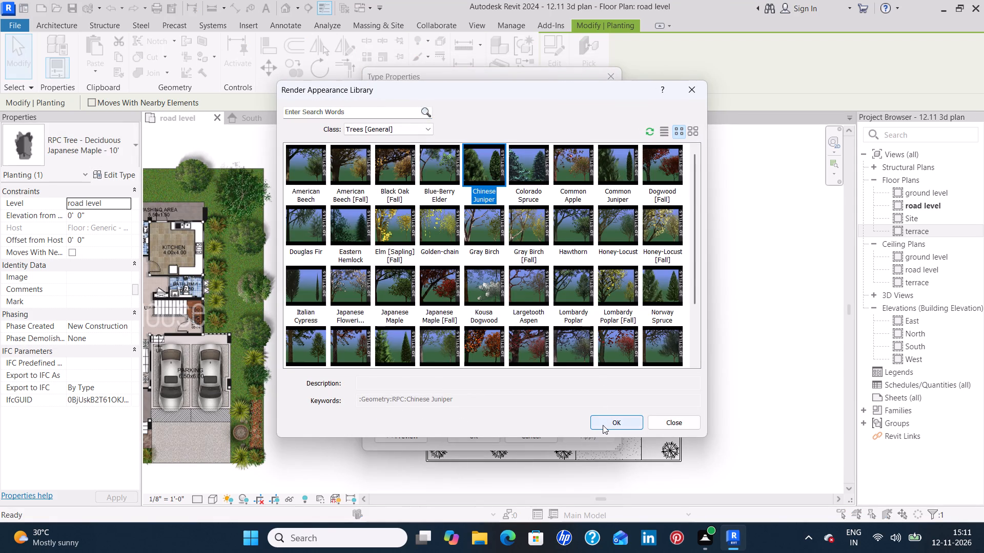
{"action": "left_click", "coordinate": [603, 425]}
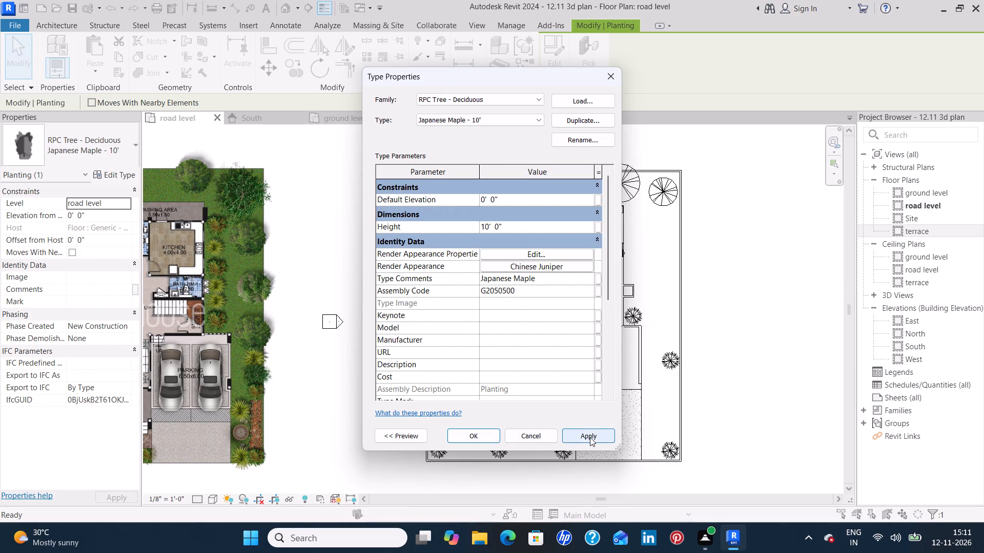
{"action": "left_click", "coordinate": [590, 437]}
{"action": "left_click", "coordinate": [477, 435]}
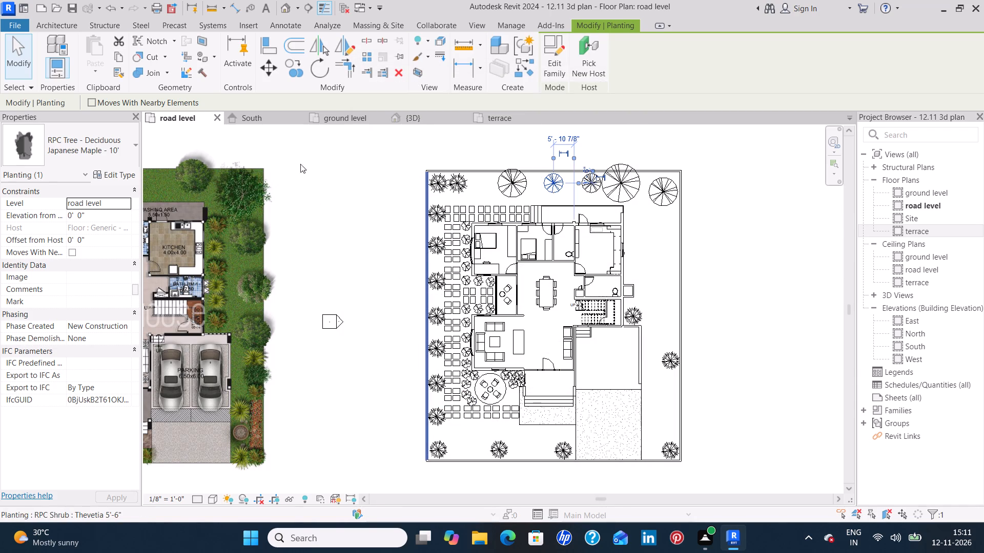
{"action": "left_click", "coordinate": [438, 122]}
{"action": "middle_click_drag", "start_coordinate": [305, 255], "coordinate": [329, 290]}
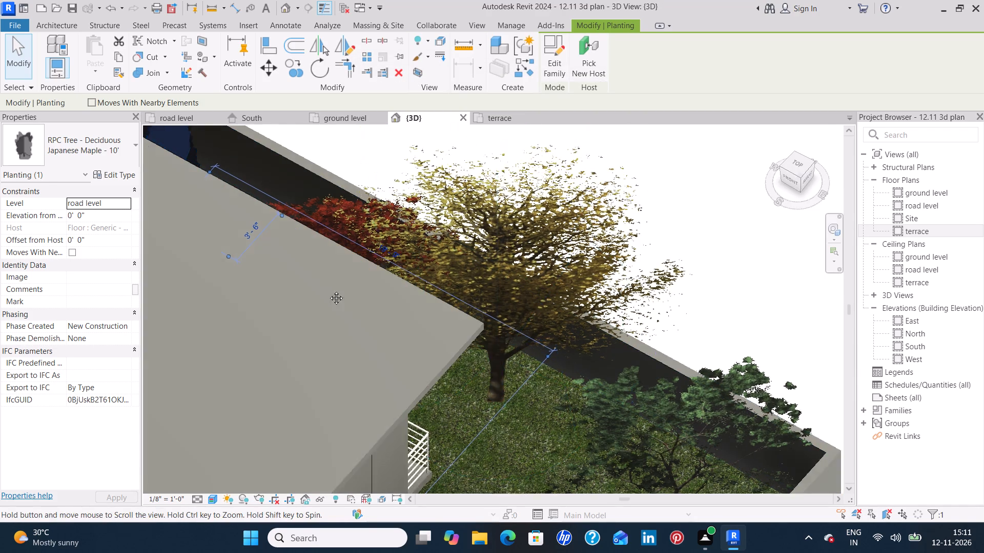
{"action": "middle_click_drag", "start_coordinate": [329, 290], "coordinate": [397, 401]}
{"action": "left_click", "coordinate": [417, 290]}
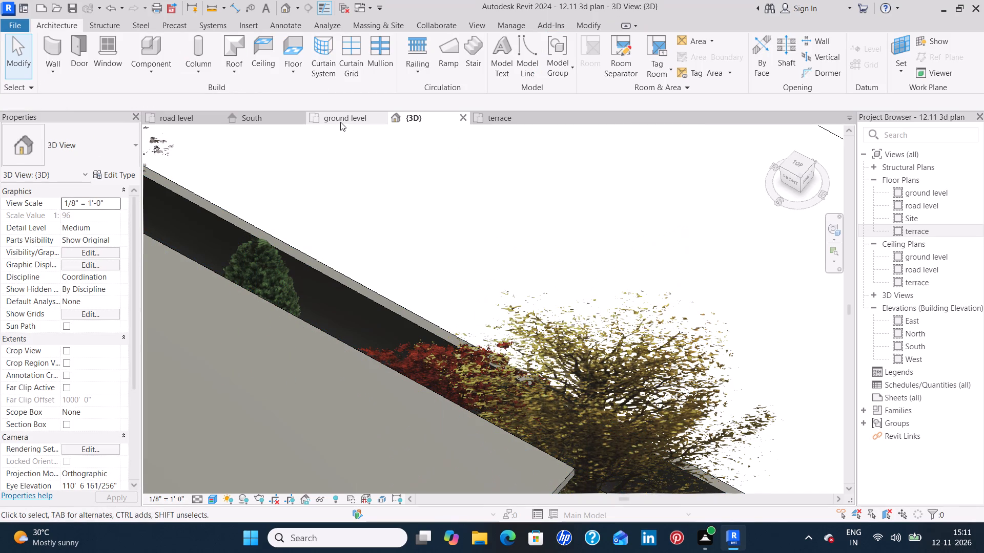
In the road level plan, delete the fall Japanese Maple, American Beech, Blue Berry Elder and Japanese Cherry from the north lawn.
{"action": "left_click", "coordinate": [169, 112]}
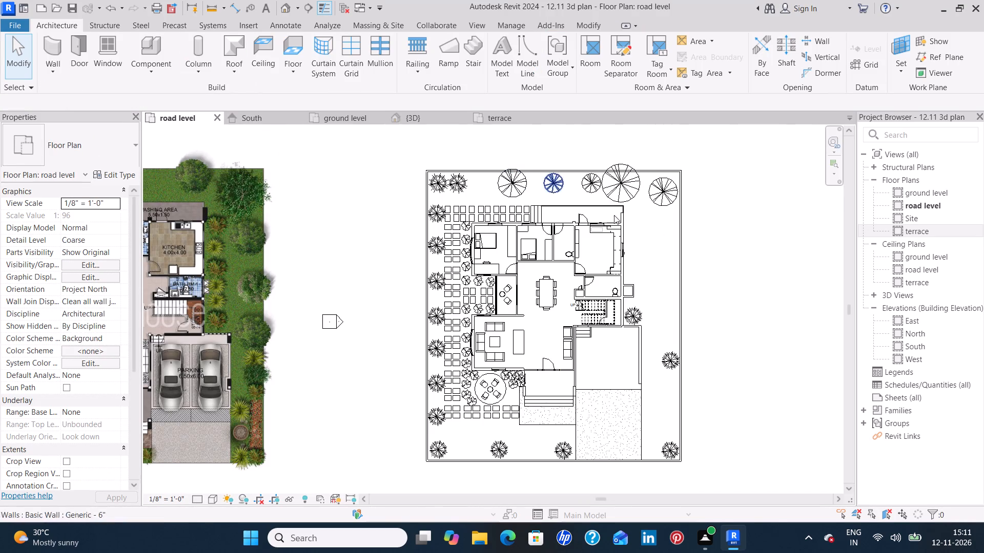
{"action": "left_click", "coordinate": [589, 186]}
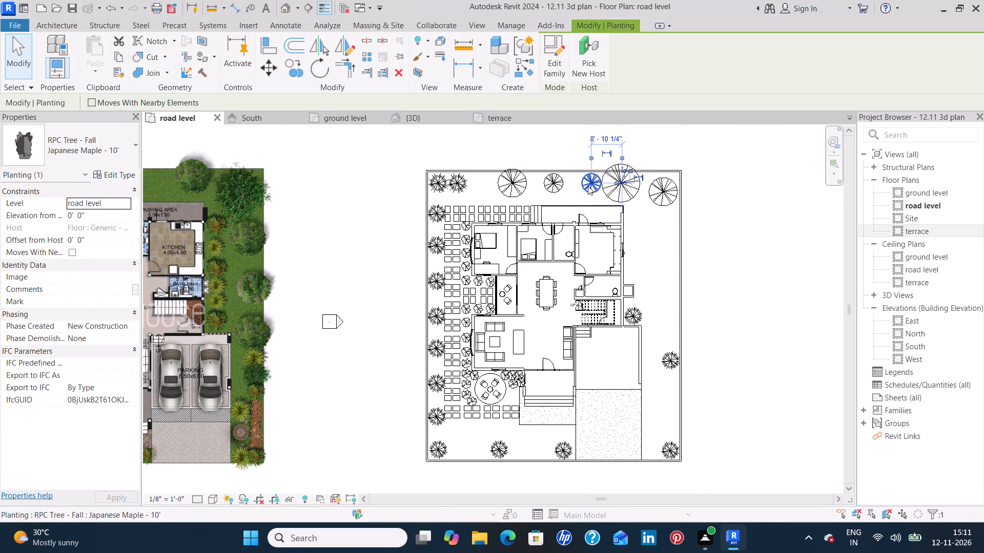
{"action": "key", "text": "Delete"}
{"action": "left_click", "coordinate": [624, 187]}
{"action": "key", "text": "Delete"}
{"action": "left_click", "coordinate": [660, 192]}
{"action": "key", "text": "Delete"}
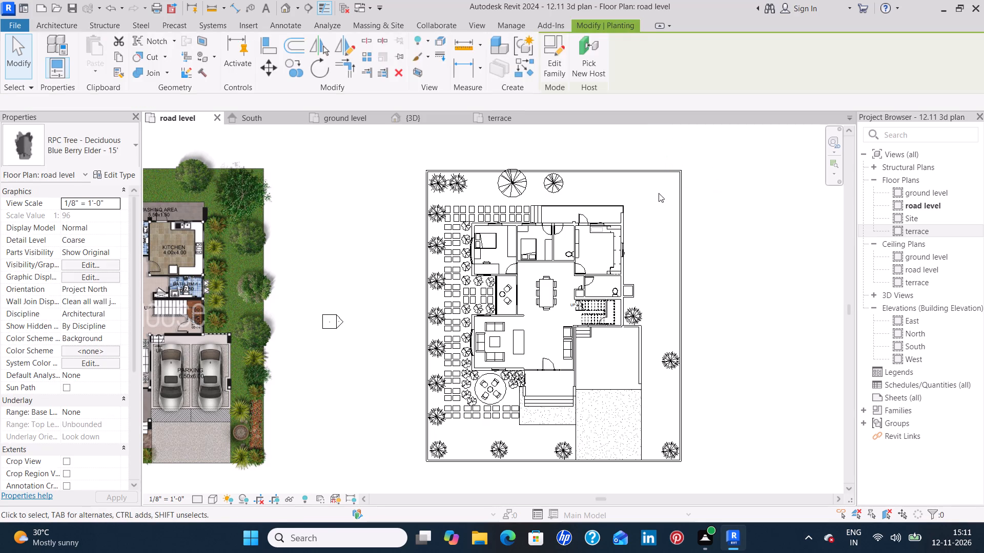
{"action": "left_click", "coordinate": [502, 177]}
{"action": "key", "text": "Delete"}
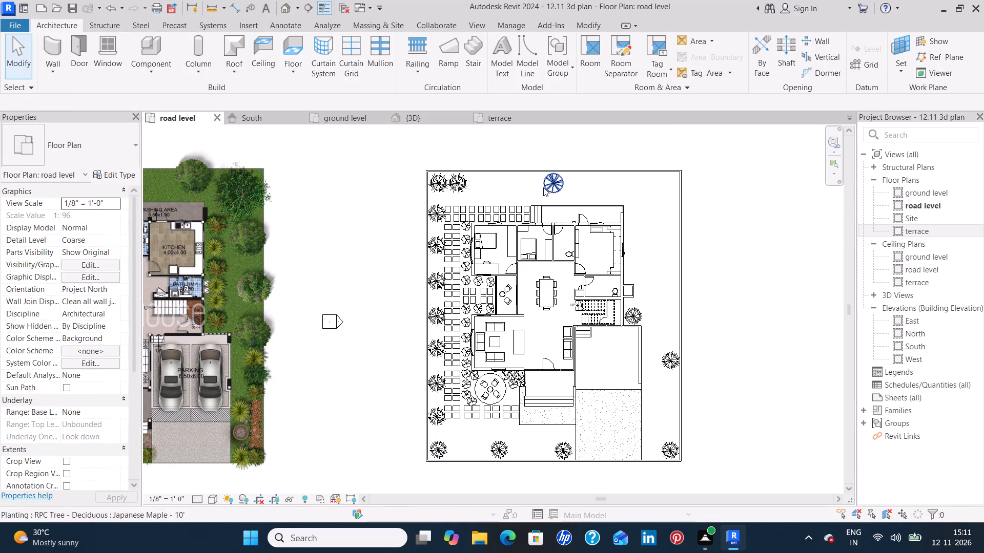
Place three more deciduous Japanese Maple - 10' trees along the north lawn, 3'-6" from the north wall, the last in the northeast corner.
{"action": "left_click", "coordinate": [545, 187]}
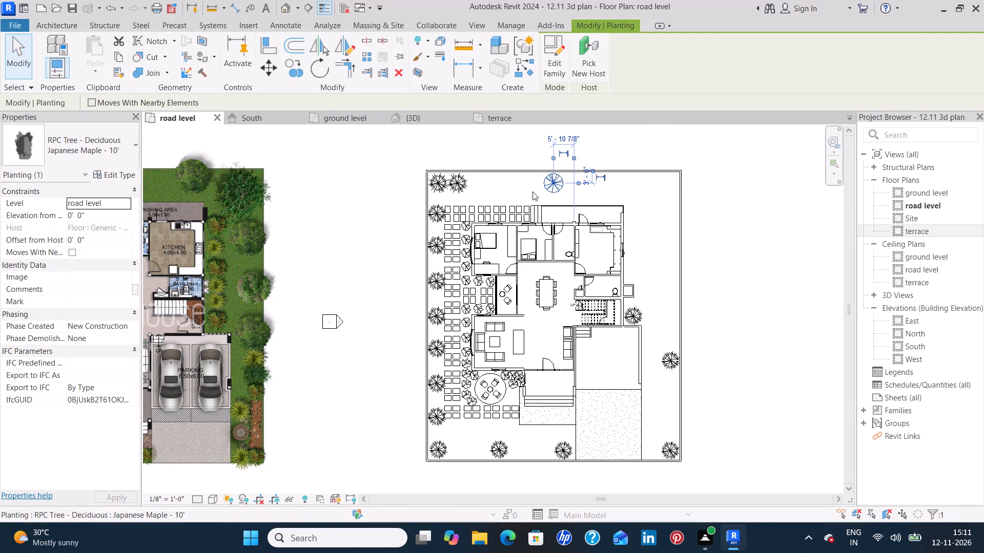
{"action": "key", "text": "c"}
{"action": "key", "text": "s"}
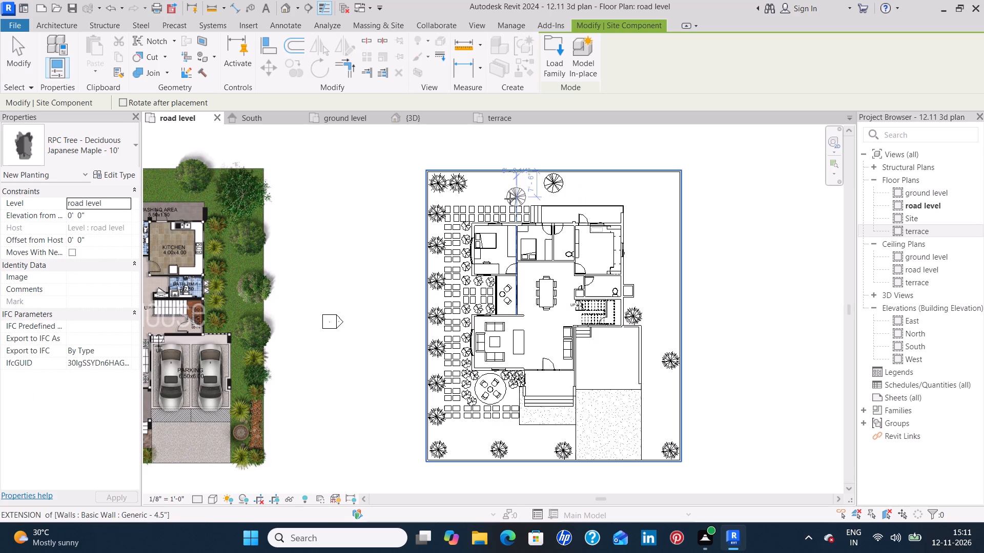
{"action": "scroll", "coordinate": [484, 202], "scroll_direction": "up", "scroll_amount": 9}
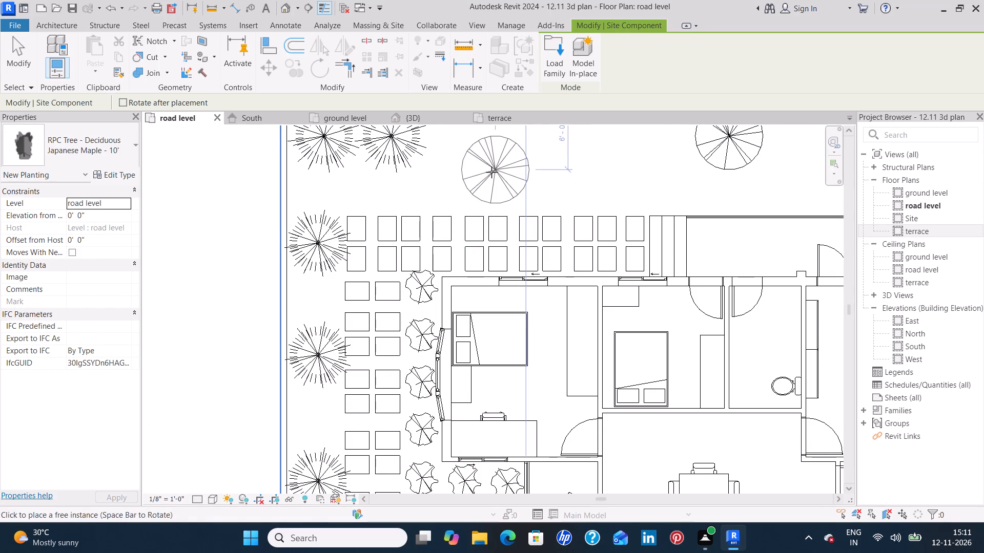
{"action": "middle_click_drag", "start_coordinate": [491, 186], "coordinate": [482, 272]}
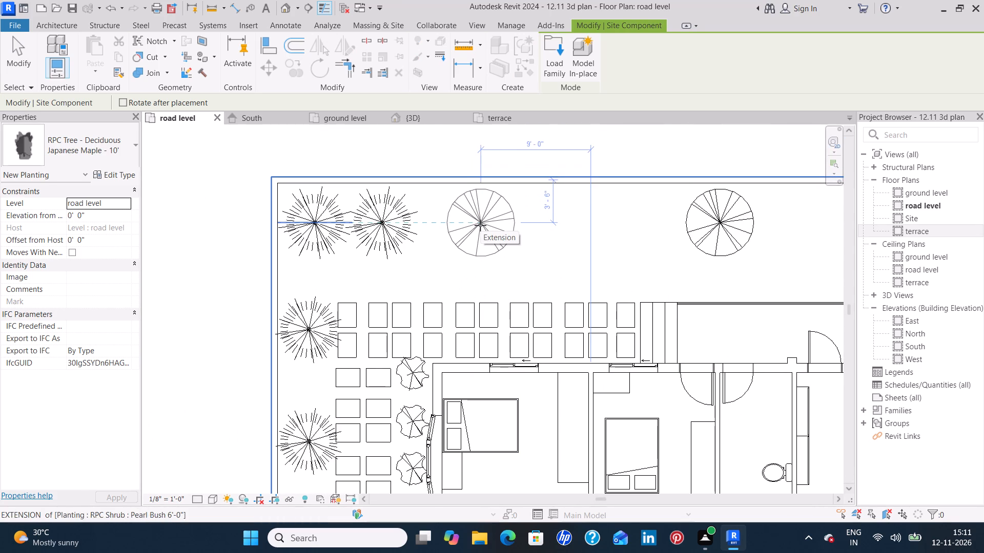
{"action": "left_click", "coordinate": [480, 225]}
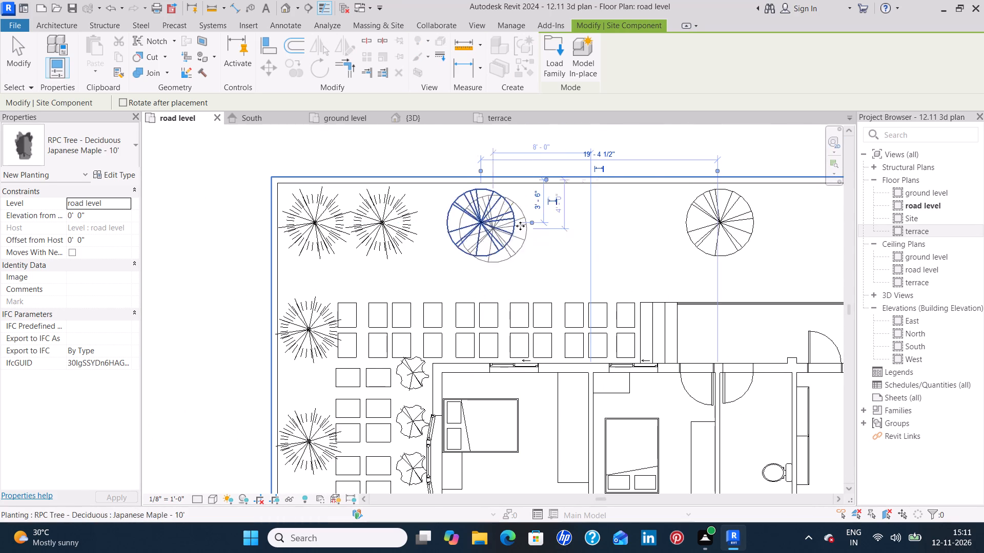
{"action": "middle_click_drag", "start_coordinate": [818, 240], "coordinate": [661, 280]}
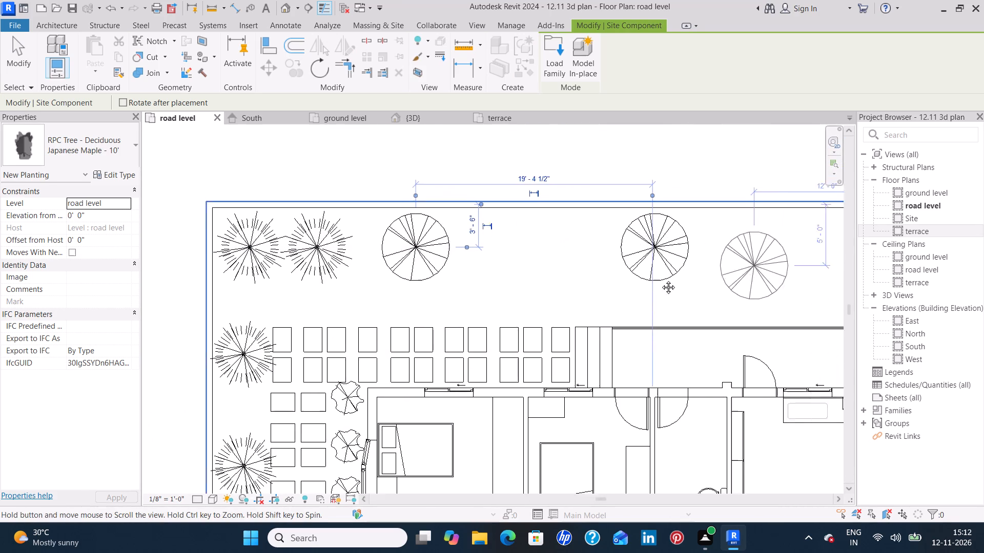
{"action": "middle_click_drag", "start_coordinate": [661, 280], "coordinate": [380, 271]}
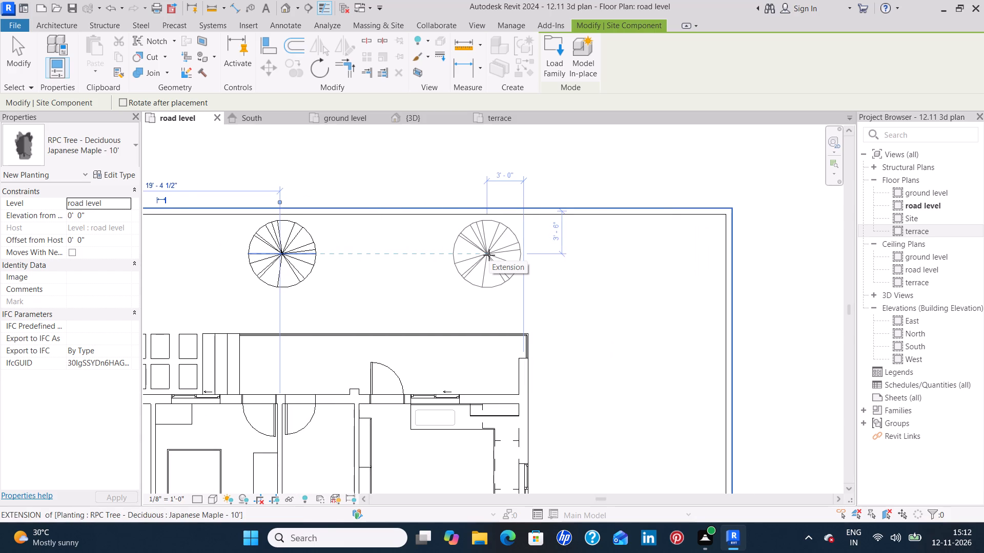
{"action": "left_click", "coordinate": [489, 255]}
{"action": "left_click", "coordinate": [689, 258]}
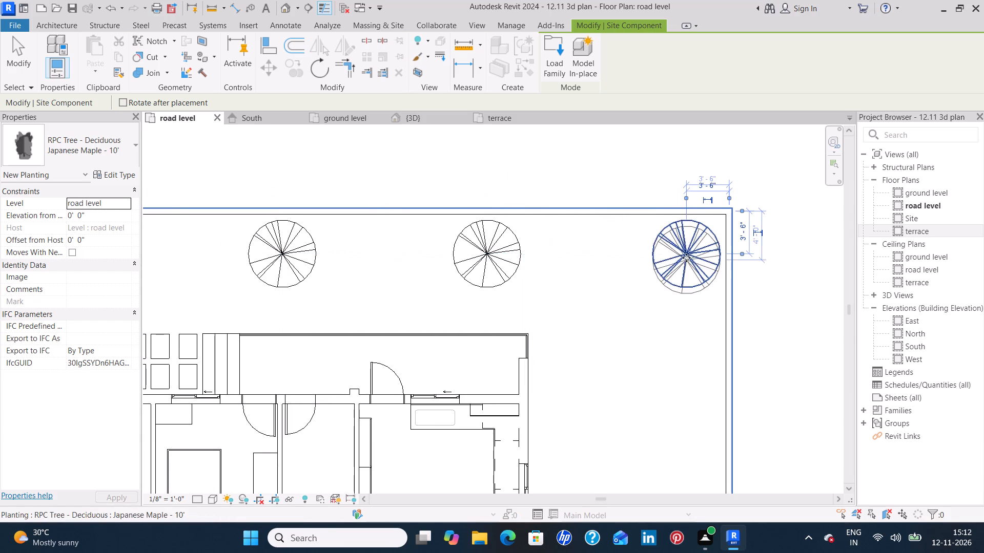
{"action": "key", "text": "Escape"}
{"action": "key", "text": "Escape"}
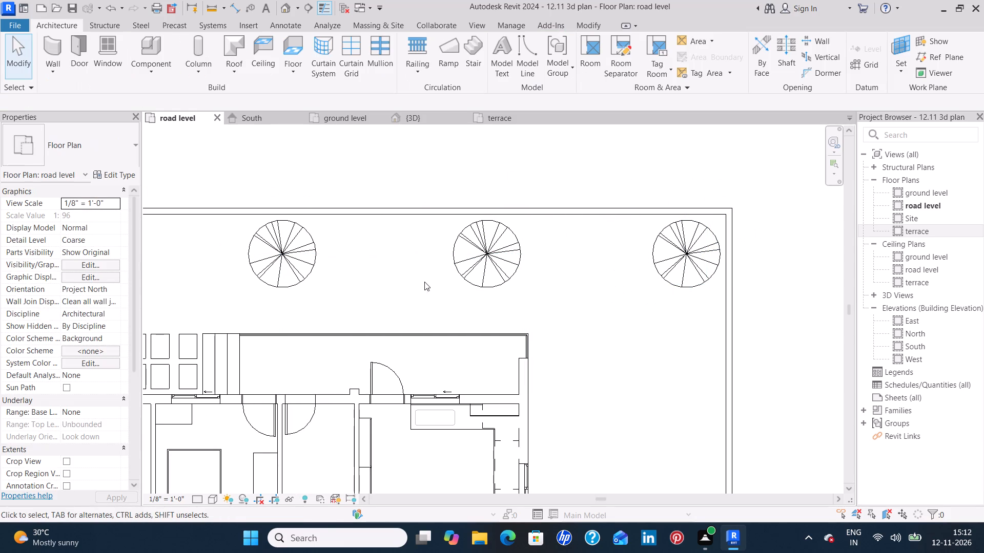
Nudge the second Japanese Maple from the west about 2' further west, keeping it 3'-6" from the north wall.
{"action": "scroll", "coordinate": [268, 246], "scroll_direction": "down", "scroll_amount": 4}
{"action": "middle_click_drag", "start_coordinate": [272, 248], "coordinate": [392, 274]}
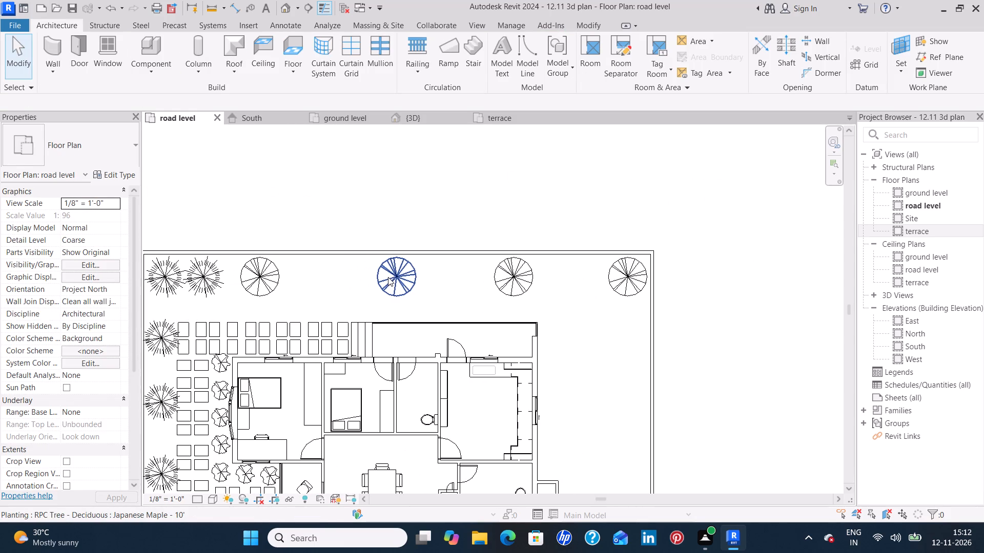
{"action": "left_click", "coordinate": [388, 277]}
{"action": "key", "text": "Down"}
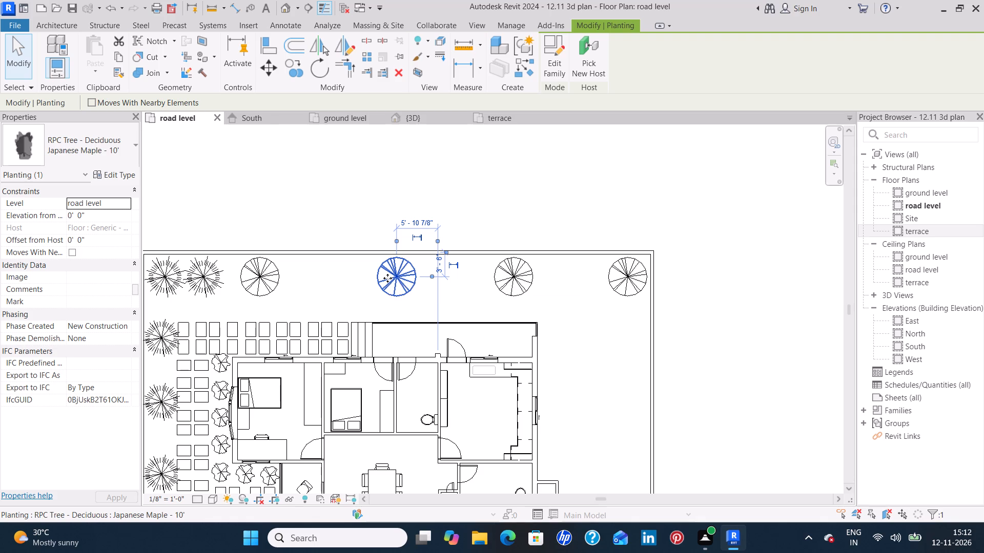
{"action": "key", "text": "Left"}
{"action": "key", "text": "Left"}
{"action": "key", "text": "Left"}
{"action": "key", "text": "Left"}
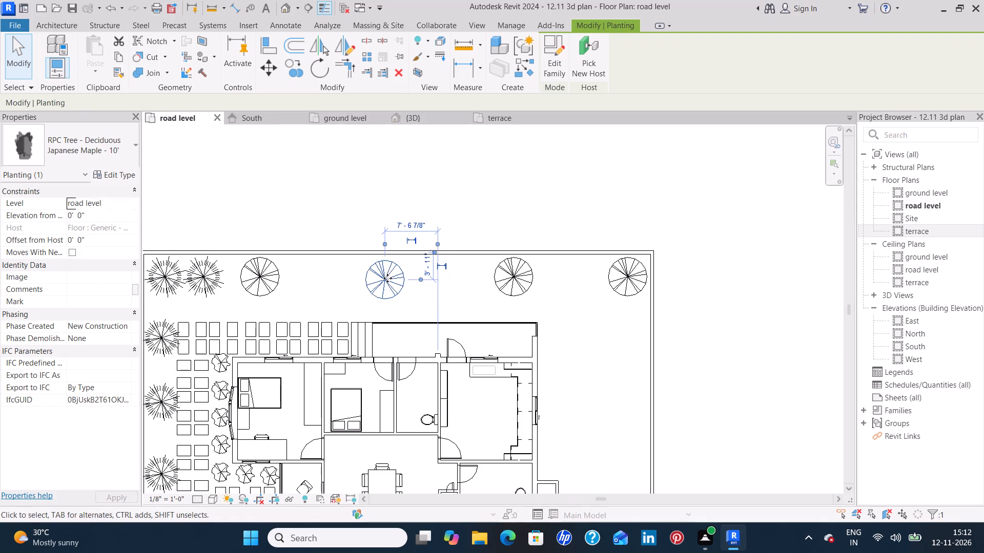
{"action": "key", "text": "Left"}
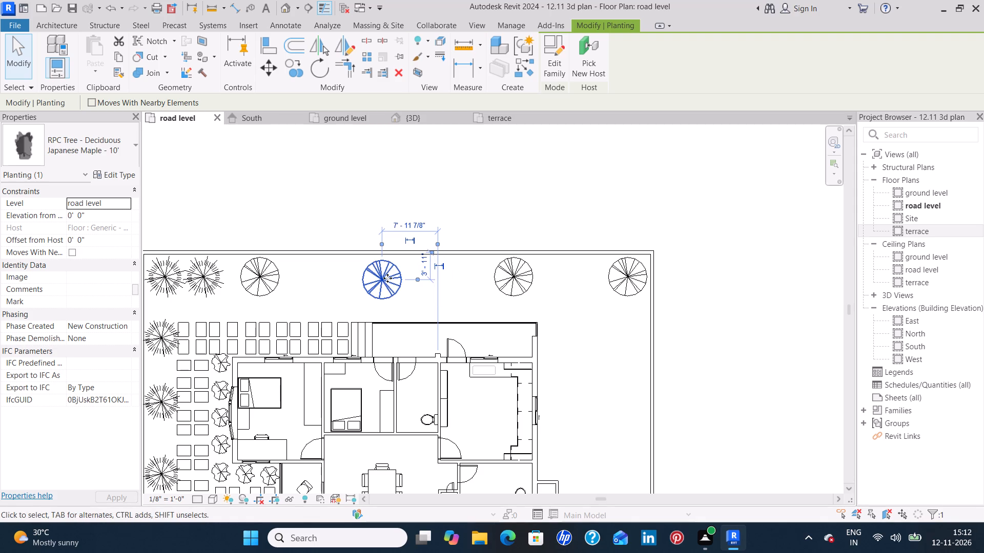
{"action": "key", "text": "Up"}
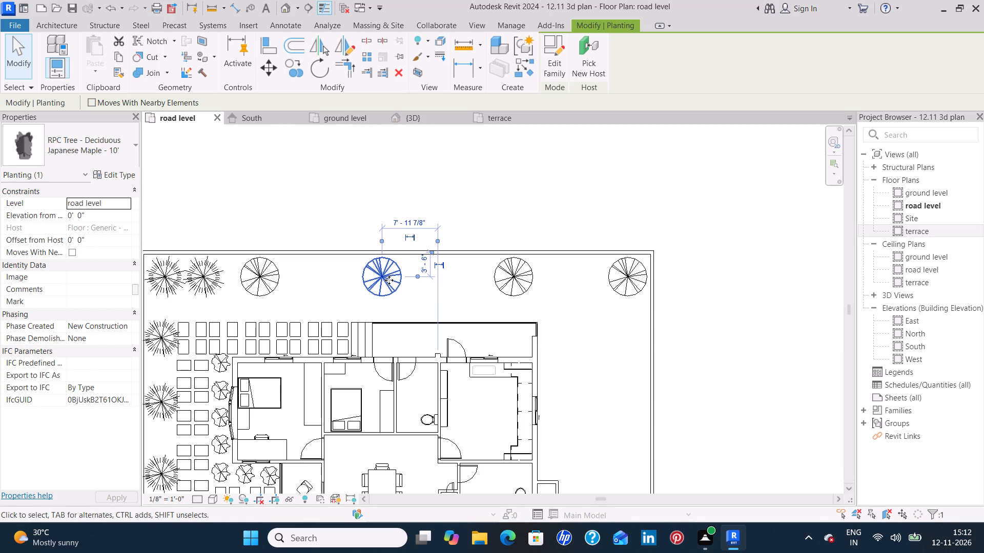
{"action": "scroll", "coordinate": [386, 281], "scroll_direction": "up", "scroll_amount": 3}
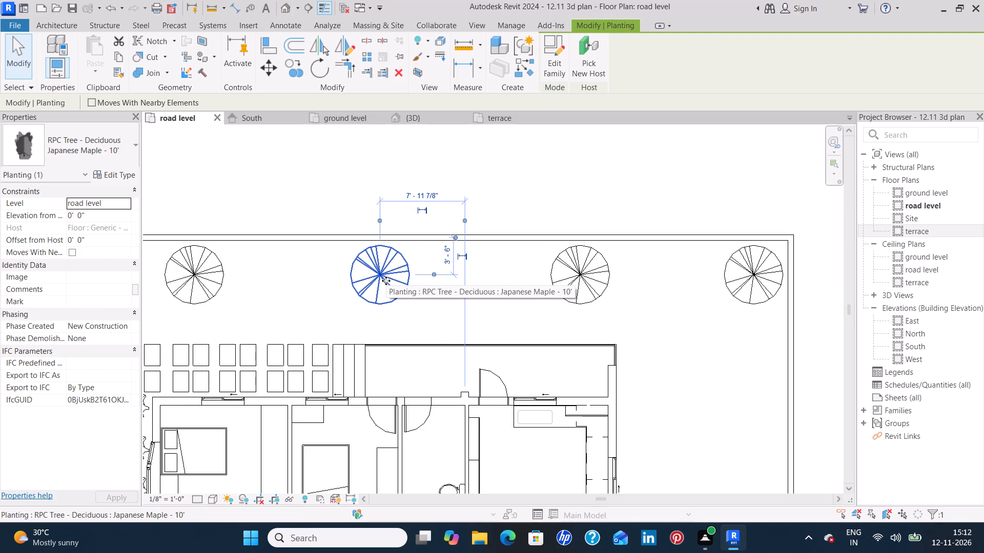
{"action": "key", "text": "Left"}
{"action": "left_click", "coordinate": [544, 192]}
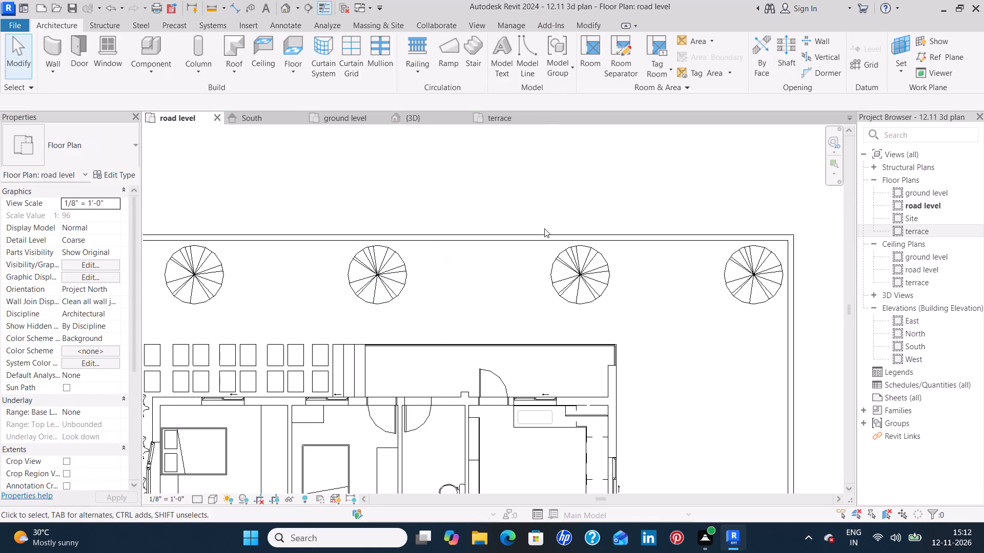
Nudge the third Japanese Maple from the west slightly west to even out the row's spacing.
{"action": "left_click", "coordinate": [547, 262]}
{"action": "key", "text": "Left"}
{"action": "key", "text": "Left"}
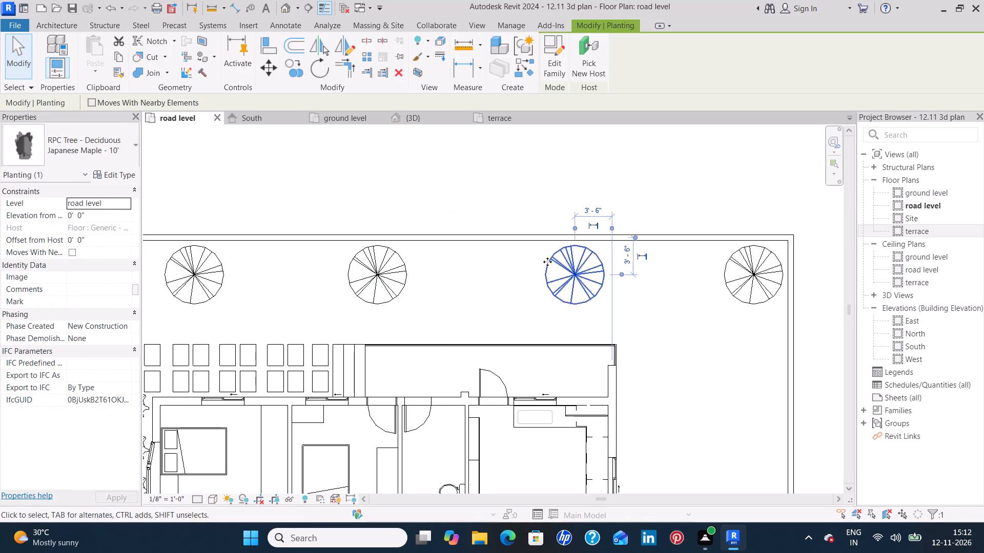
{"action": "key", "text": "Left"}
{"action": "left_click", "coordinate": [495, 186]}
Load the RPC Tree - Tropical family from the Planting library for placing as a component in the road level plan.
{"action": "scroll", "coordinate": [502, 243], "scroll_direction": "down", "scroll_amount": 4}
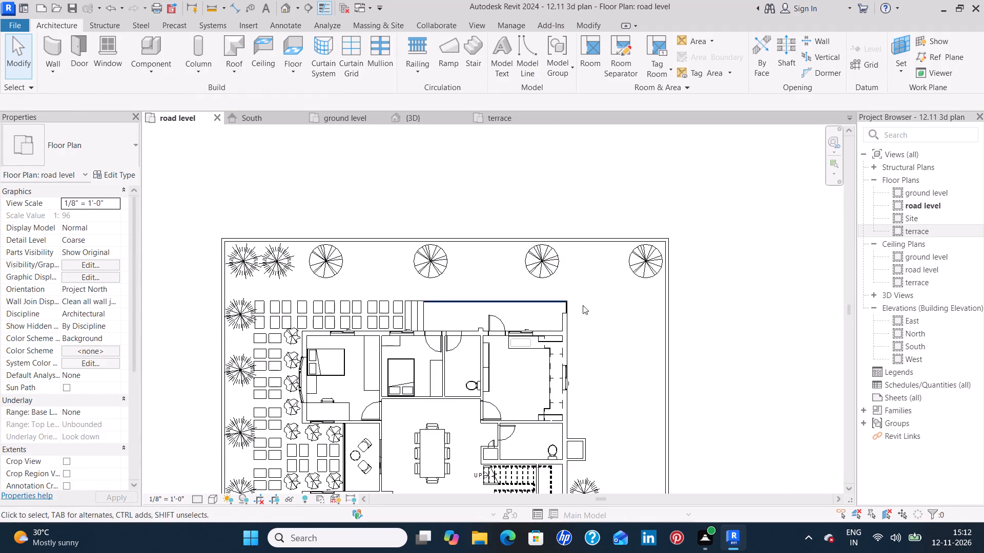
{"action": "middle_click_drag", "start_coordinate": [589, 310], "coordinate": [585, 263]}
{"action": "middle_click_drag", "start_coordinate": [590, 356], "coordinate": [590, 326]}
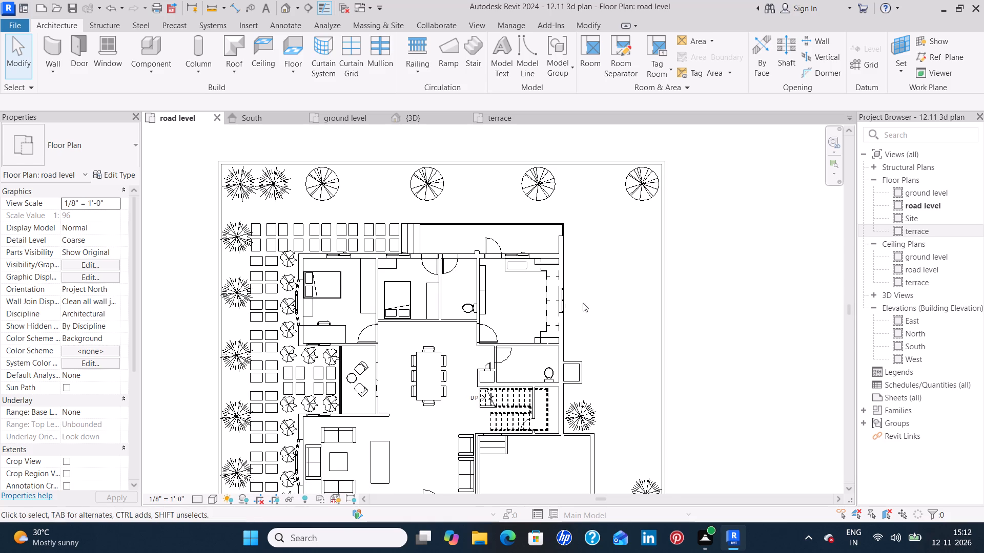
{"action": "middle_click_drag", "start_coordinate": [632, 369], "coordinate": [587, 374]}
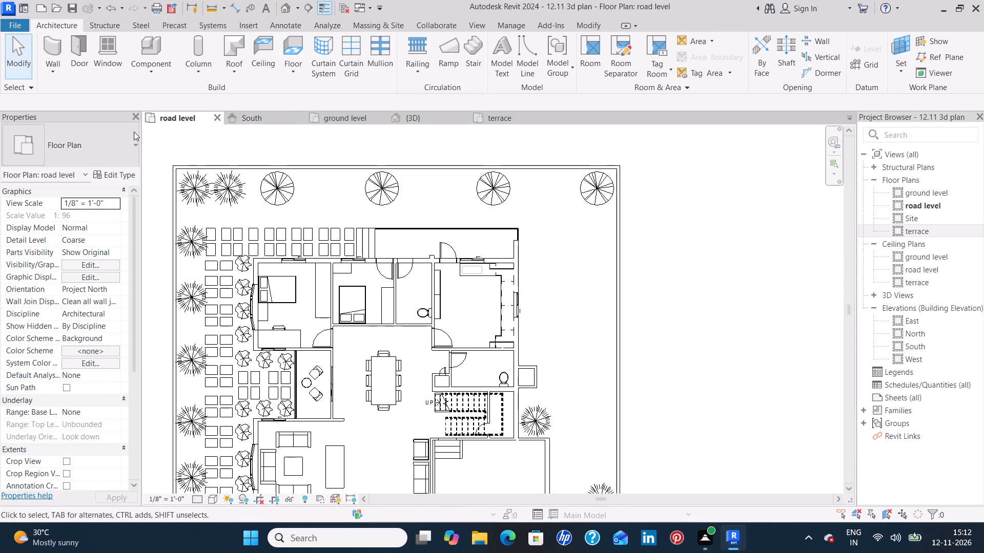
{"action": "left_click", "coordinate": [145, 46]}
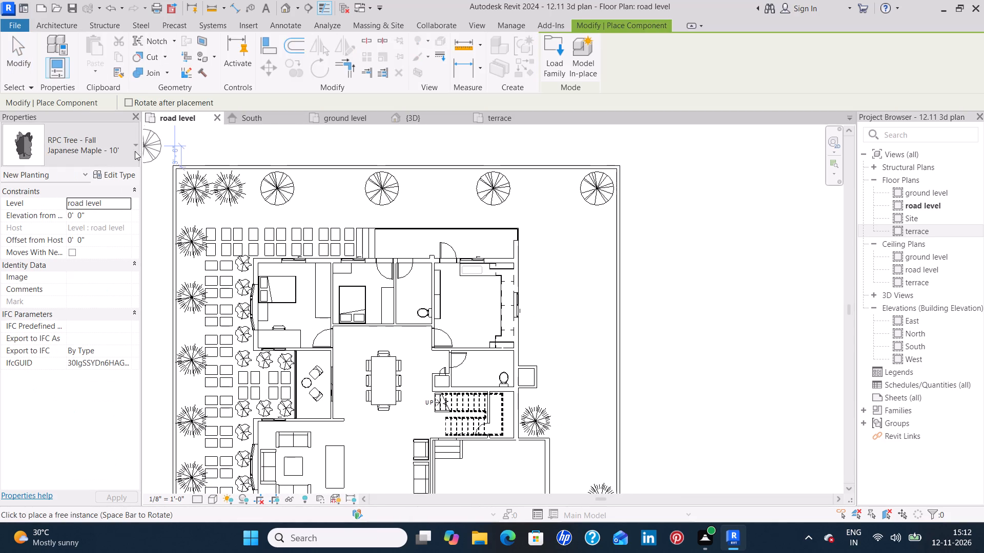
{"action": "left_click", "coordinate": [126, 153]}
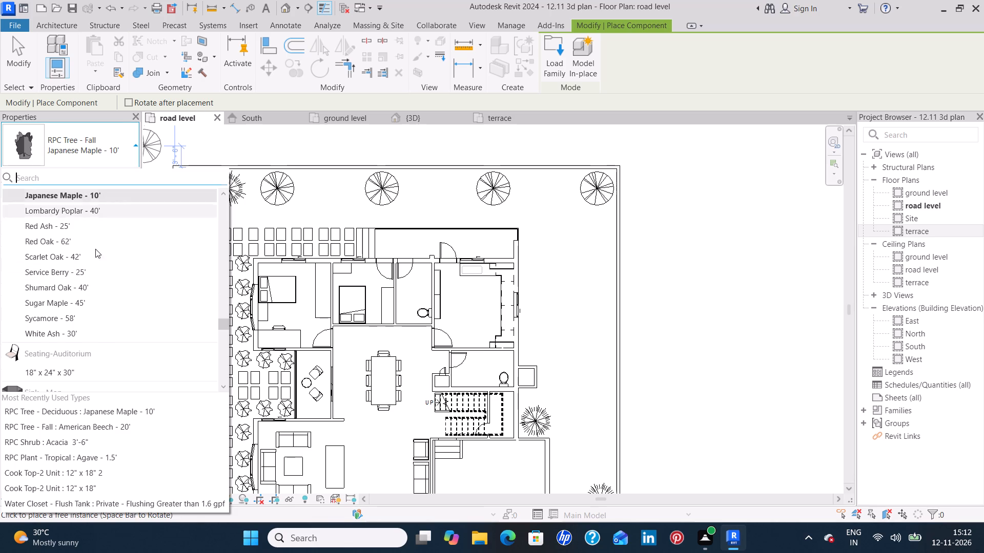
{"action": "scroll", "coordinate": [99, 311], "scroll_direction": "down", "scroll_amount": 2}
{"action": "scroll", "coordinate": [99, 309], "scroll_direction": "up", "scroll_amount": 2}
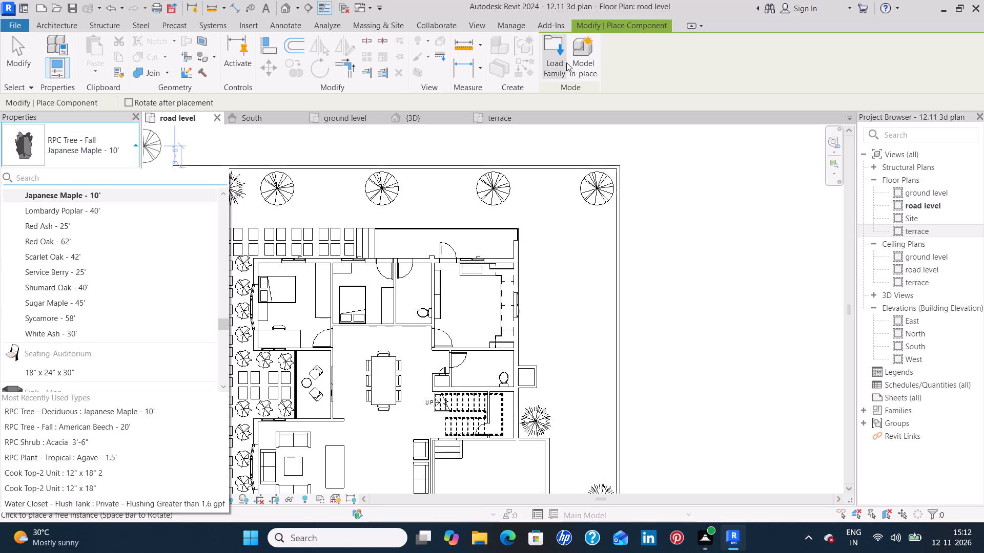
{"action": "left_click", "coordinate": [551, 66]}
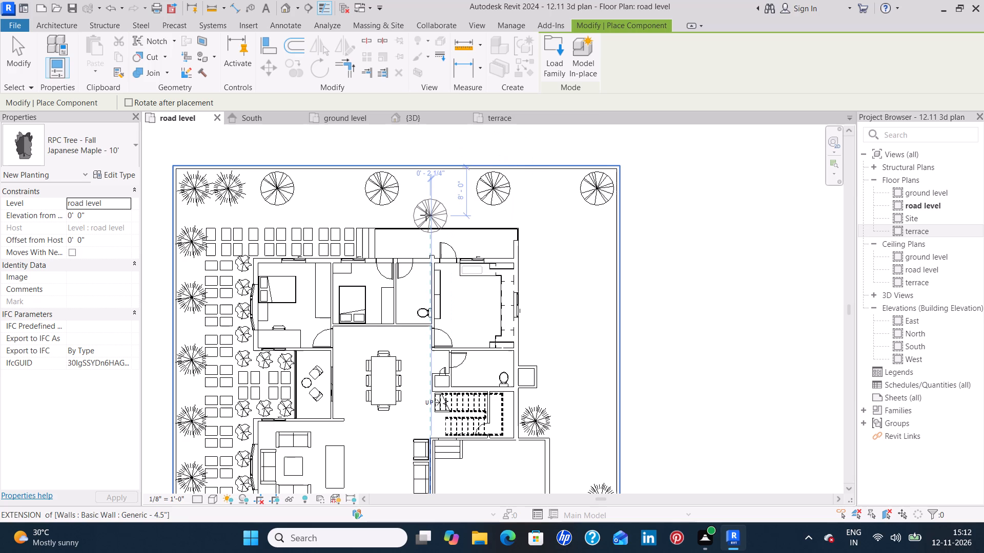
{"action": "left_click", "coordinate": [548, 70]}
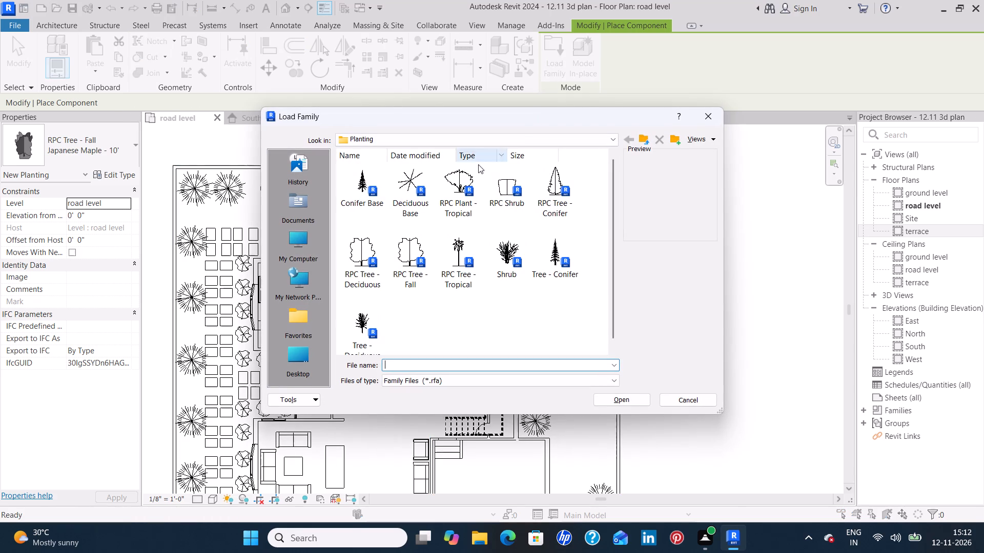
{"action": "left_click", "coordinate": [461, 244]}
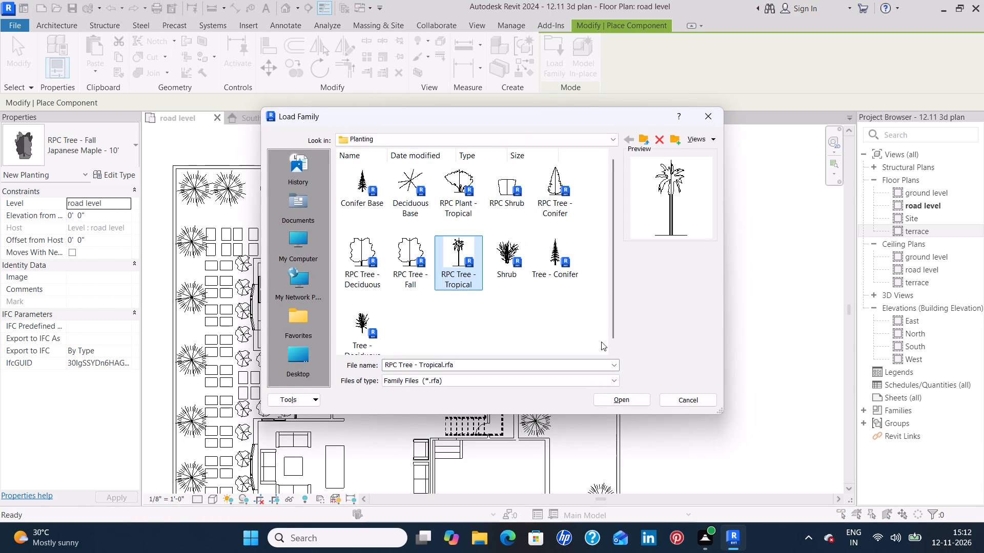
{"action": "left_click_drag", "start_coordinate": [622, 401], "coordinate": [622, 406]}
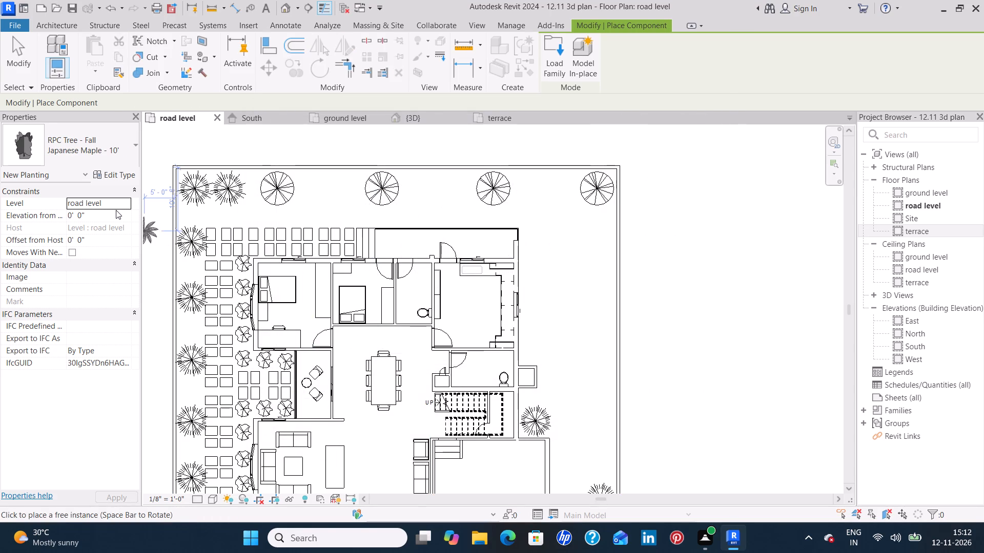
Choose the tropical Golden Malay Palm - 10' type and set its render appearance to Hurricane Palm.
{"action": "left_click", "coordinate": [129, 152]}
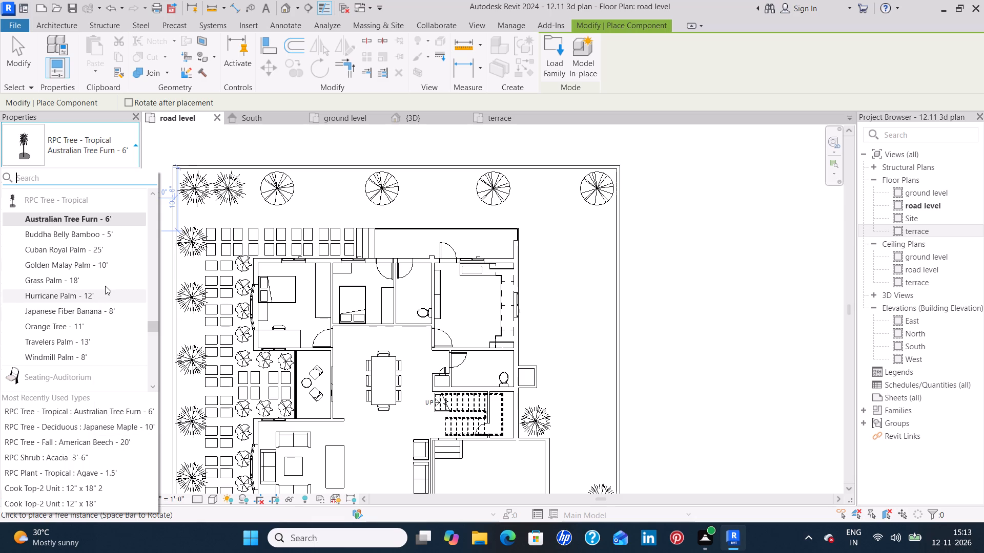
{"action": "left_click", "coordinate": [104, 270]}
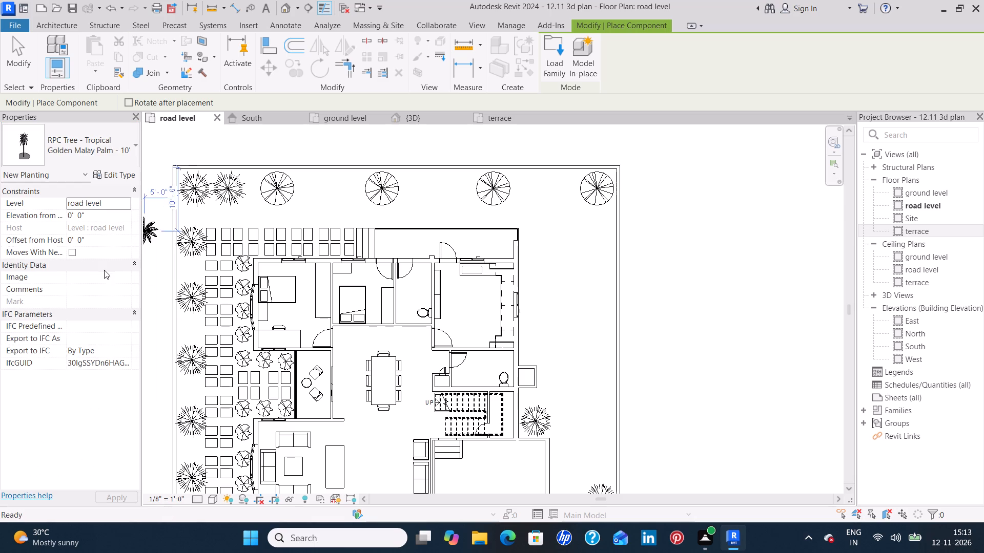
{"action": "left_click", "coordinate": [122, 175]}
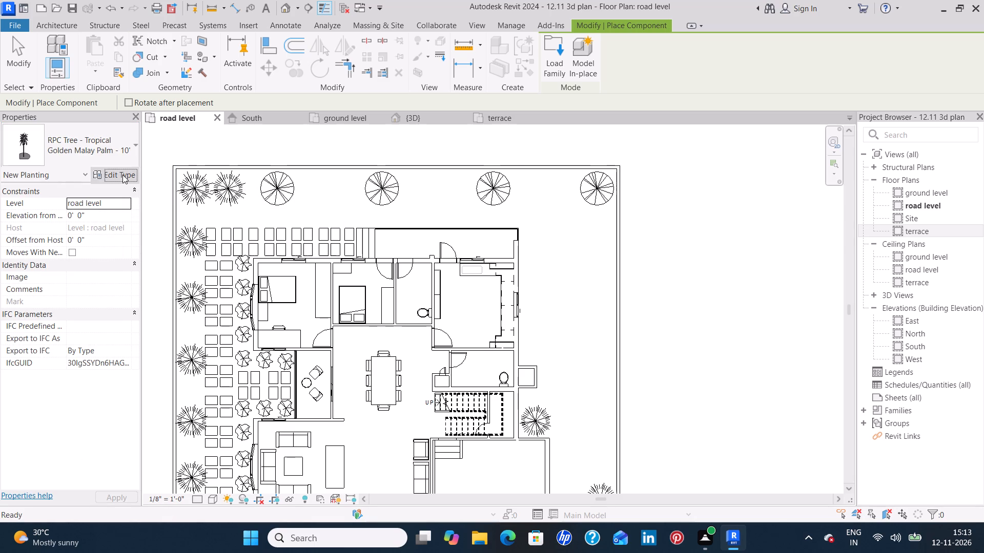
{"action": "left_click", "coordinate": [538, 293]}
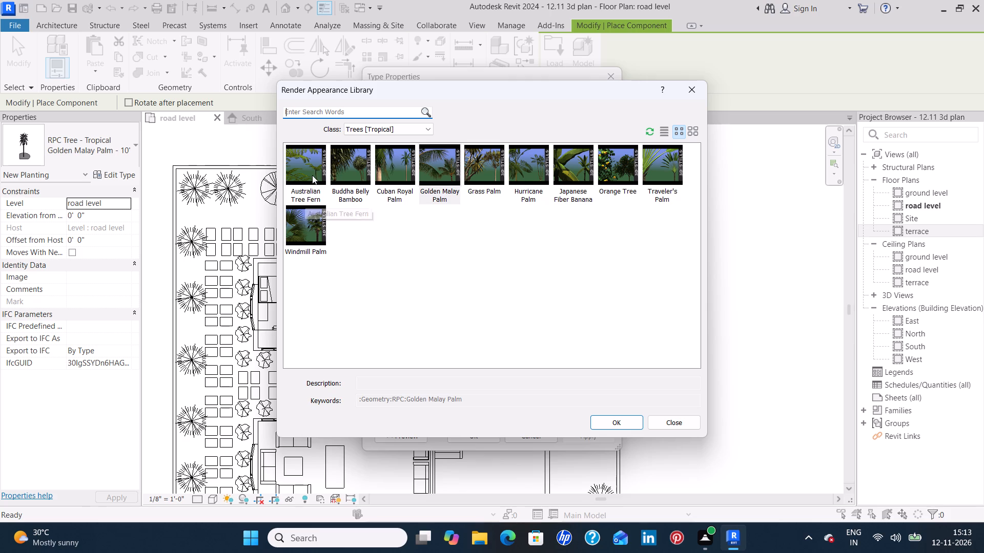
{"action": "left_click", "coordinate": [361, 177]}
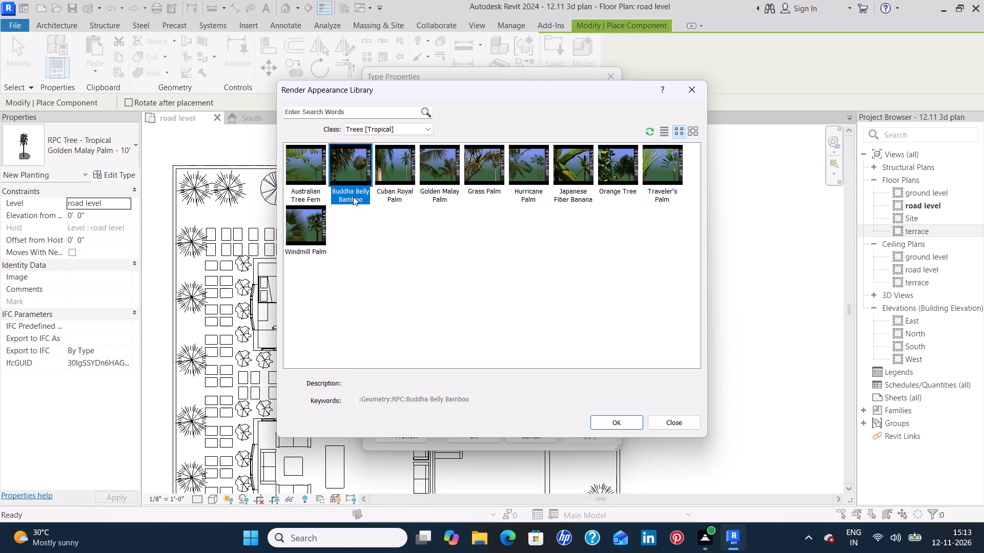
{"action": "left_click", "coordinate": [396, 179]}
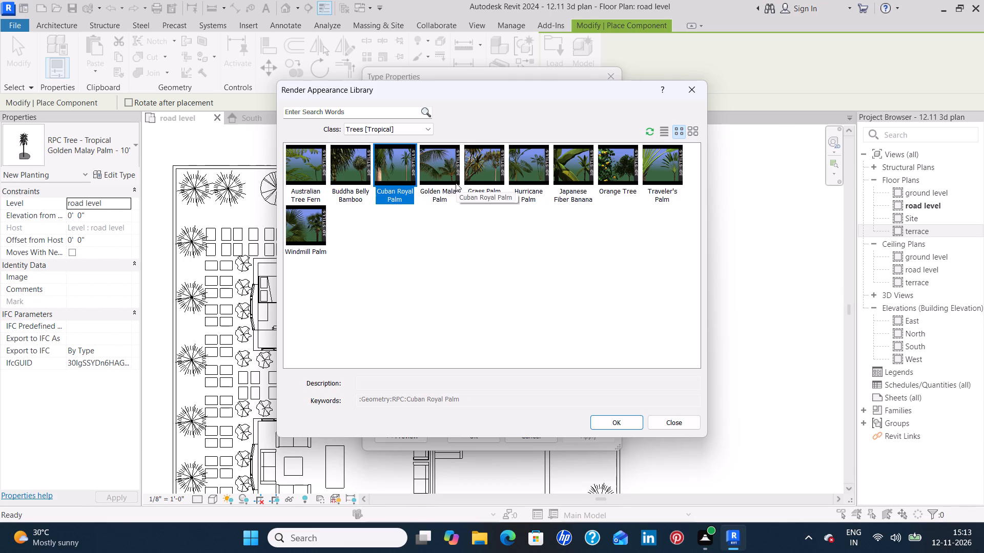
{"action": "left_click", "coordinate": [442, 182]}
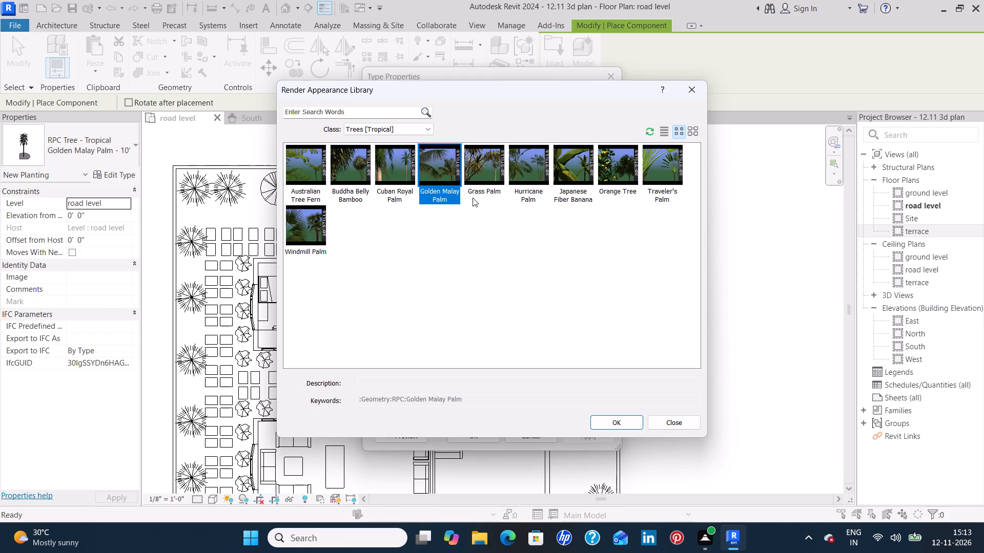
{"action": "left_click", "coordinate": [529, 178]}
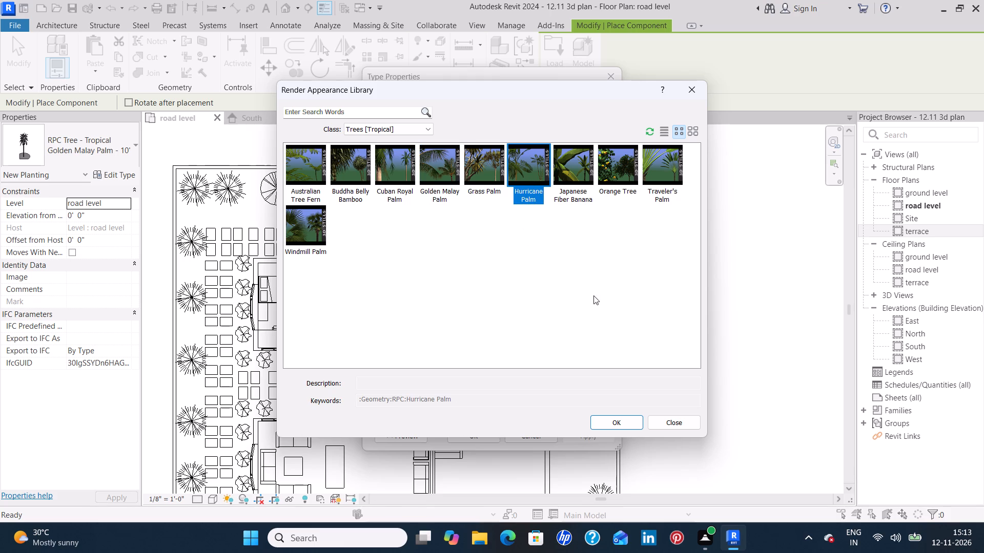
{"action": "left_click", "coordinate": [632, 424]}
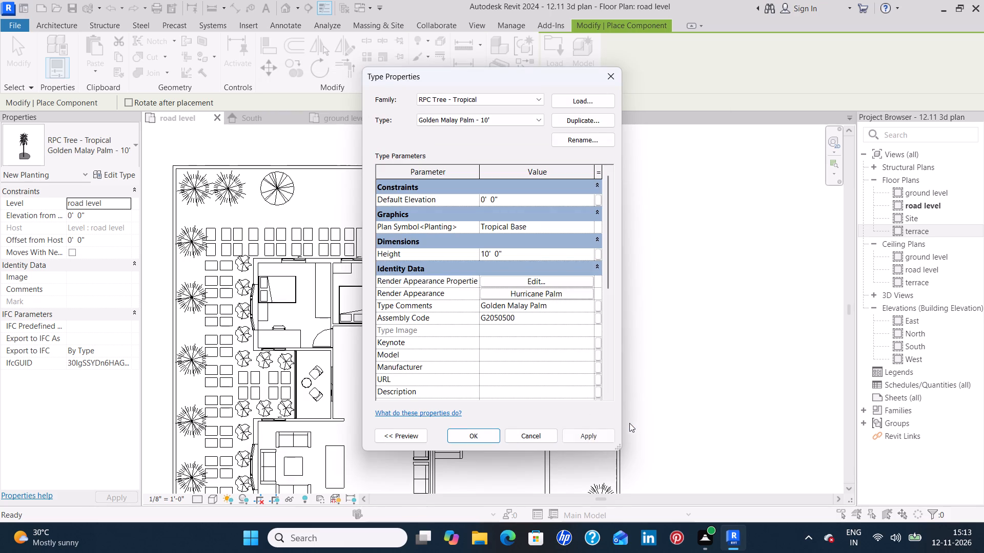
{"action": "left_click", "coordinate": [595, 439]}
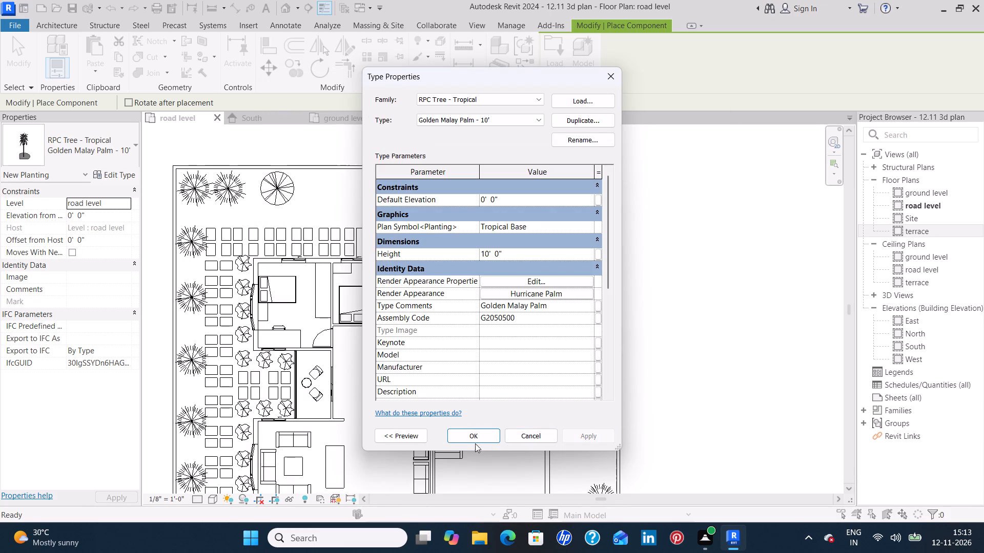
{"action": "left_click", "coordinate": [473, 437]}
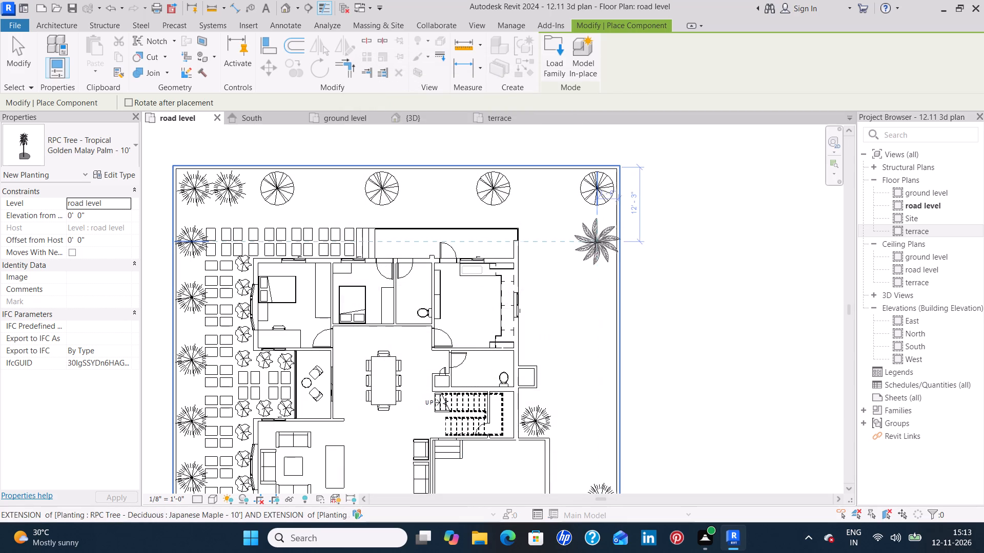
Place a Golden Malay Palm - 10' by the east wall, 12'-3" from the north wall, and check it in 3D.
{"action": "left_click", "coordinate": [597, 242]}
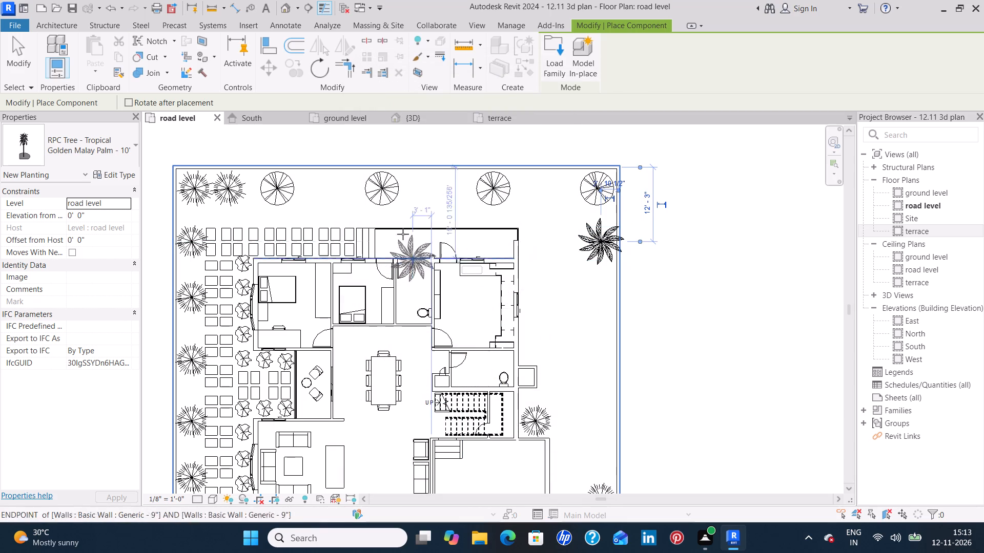
{"action": "left_click", "coordinate": [426, 119]}
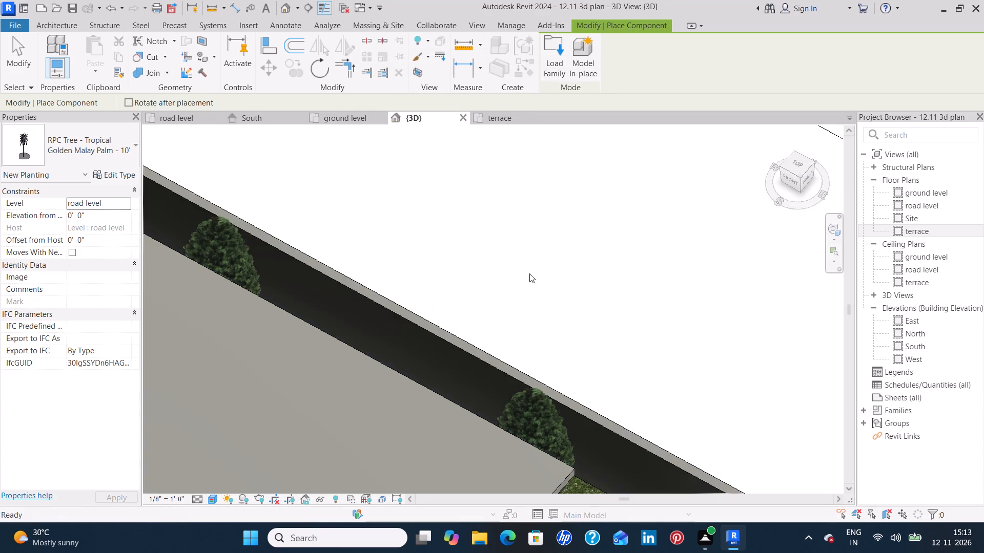
{"action": "scroll", "coordinate": [598, 324], "scroll_direction": "down", "scroll_amount": 5}
{"action": "middle_click_drag", "start_coordinate": [605, 351], "coordinate": [546, 221]}
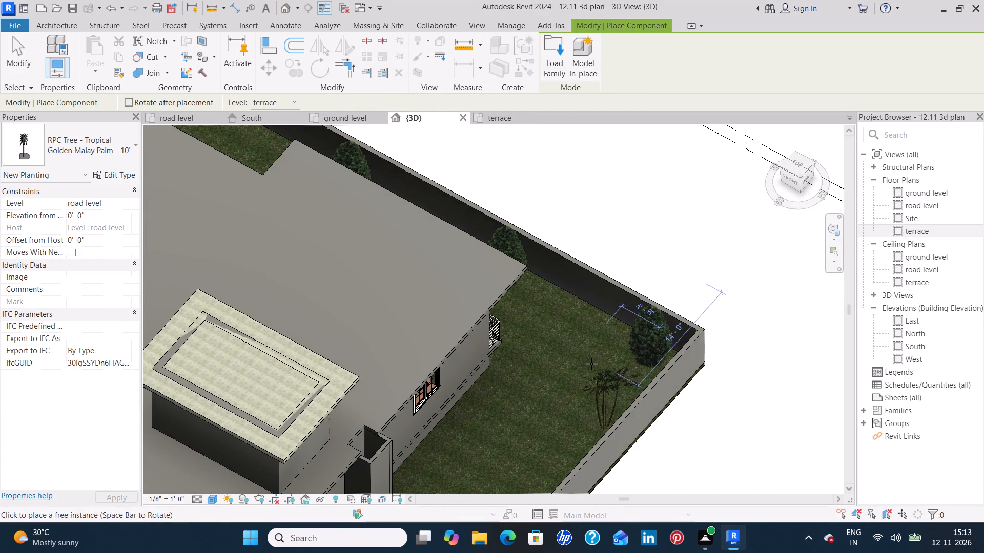
{"action": "scroll", "coordinate": [593, 364], "scroll_direction": "up", "scroll_amount": 3}
{"action": "scroll", "coordinate": [667, 395], "scroll_direction": "up", "scroll_amount": 1}
{"action": "middle_click_drag", "start_coordinate": [666, 395], "coordinate": [653, 298]}
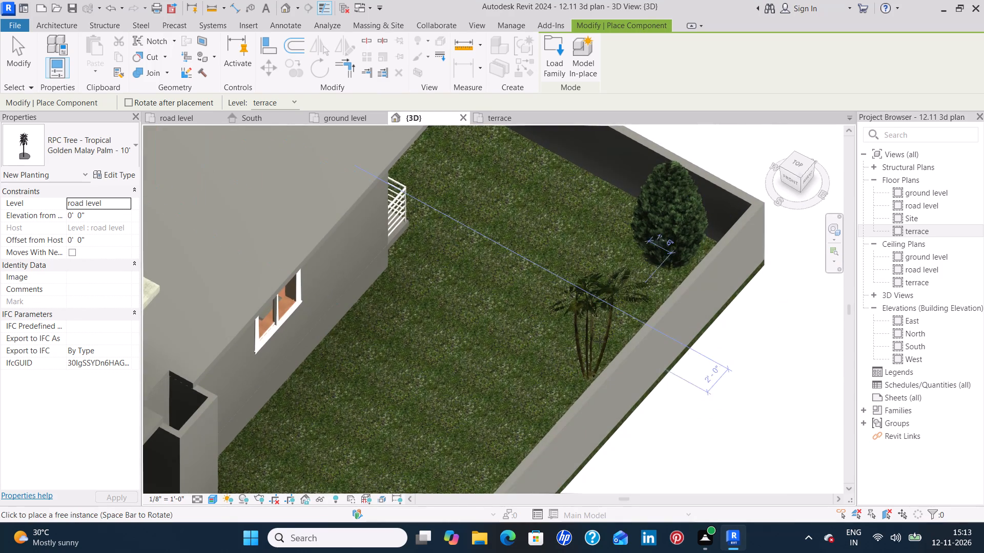
{"action": "scroll", "coordinate": [599, 343], "scroll_direction": "up", "scroll_amount": 3}
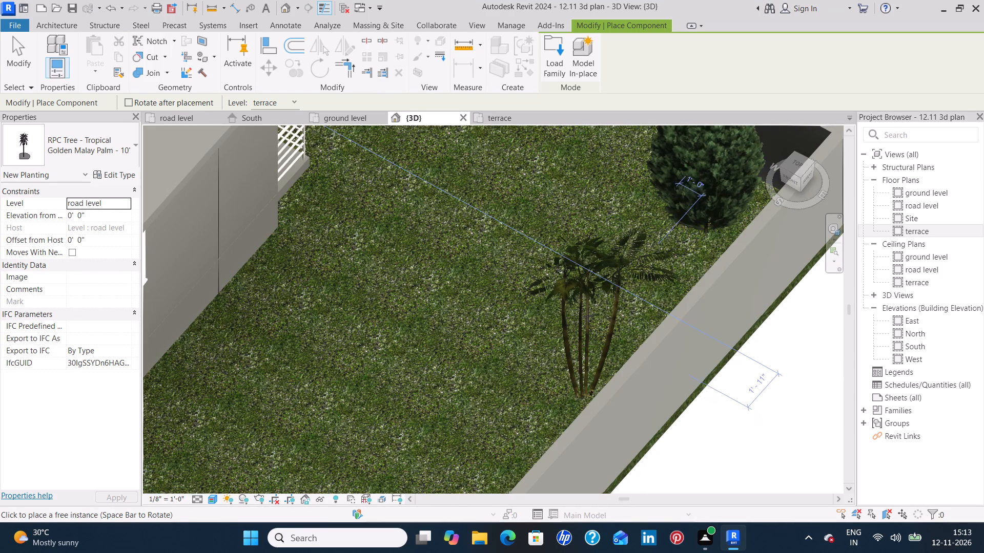
In the road level plan, place five more Golden Malay Palms at even spacing southward, 2'-10 1/2" from the east wall.
{"action": "left_click", "coordinate": [168, 120]}
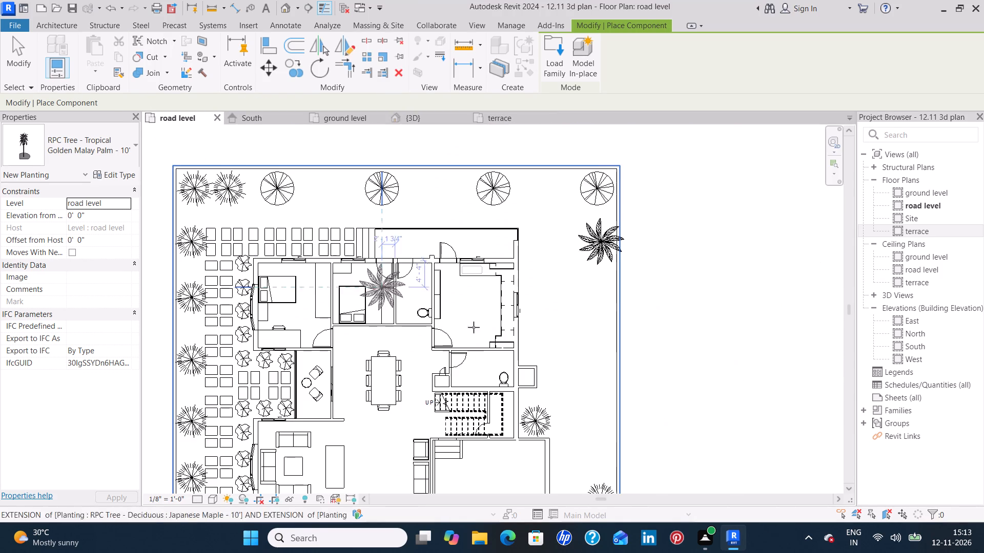
{"action": "middle_click_drag", "start_coordinate": [610, 331], "coordinate": [552, 232]}
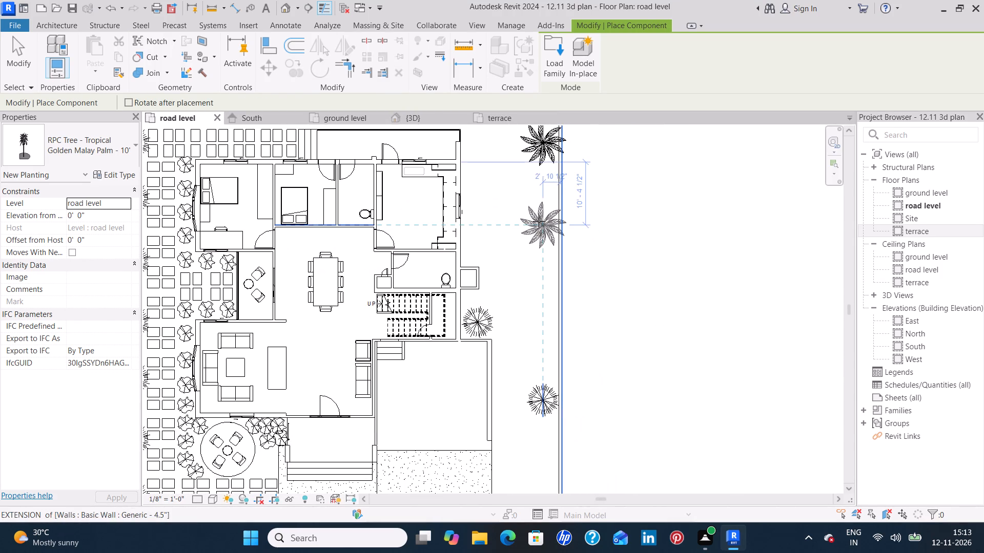
{"action": "left_click", "coordinate": [539, 221]}
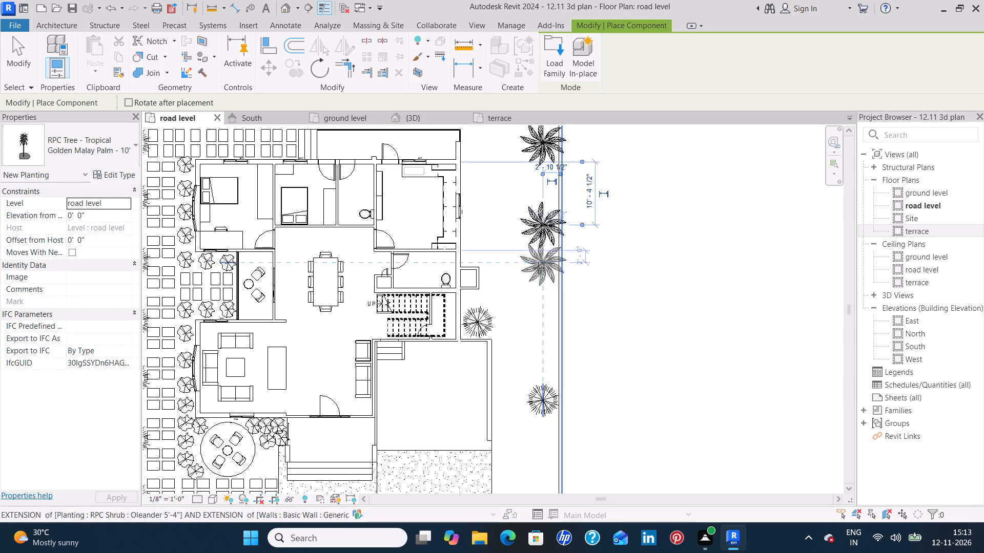
{"action": "left_click", "coordinate": [544, 304]}
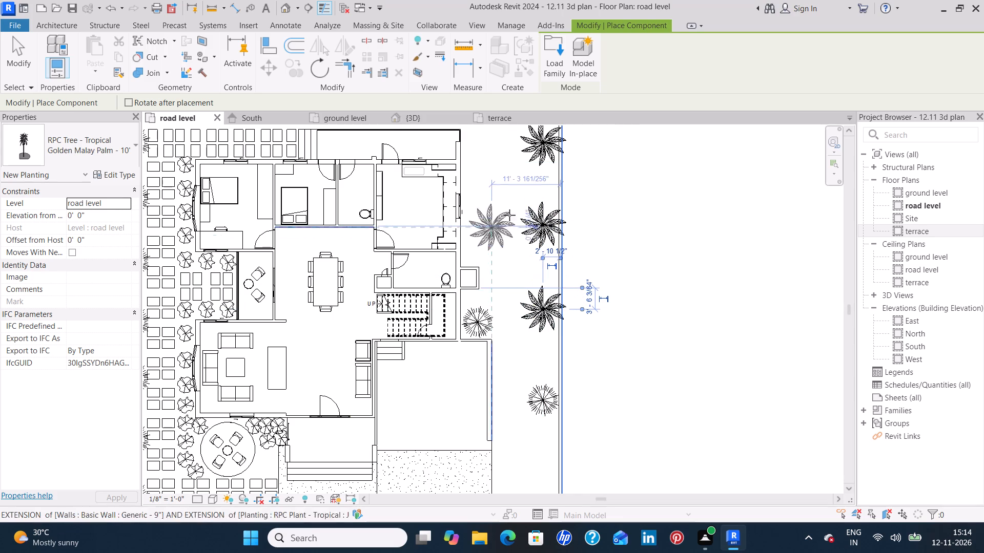
{"action": "left_click", "coordinate": [547, 182]}
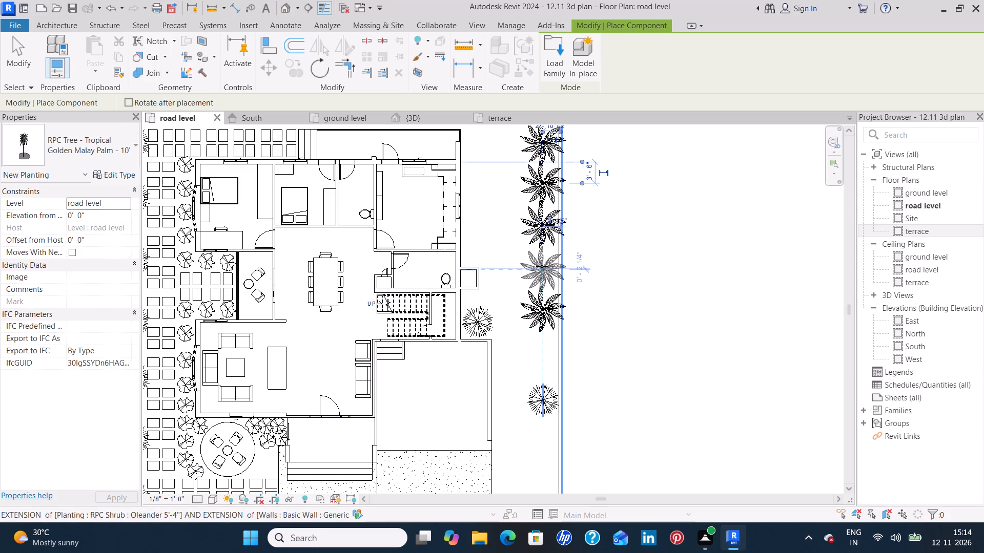
{"action": "left_click", "coordinate": [542, 266]}
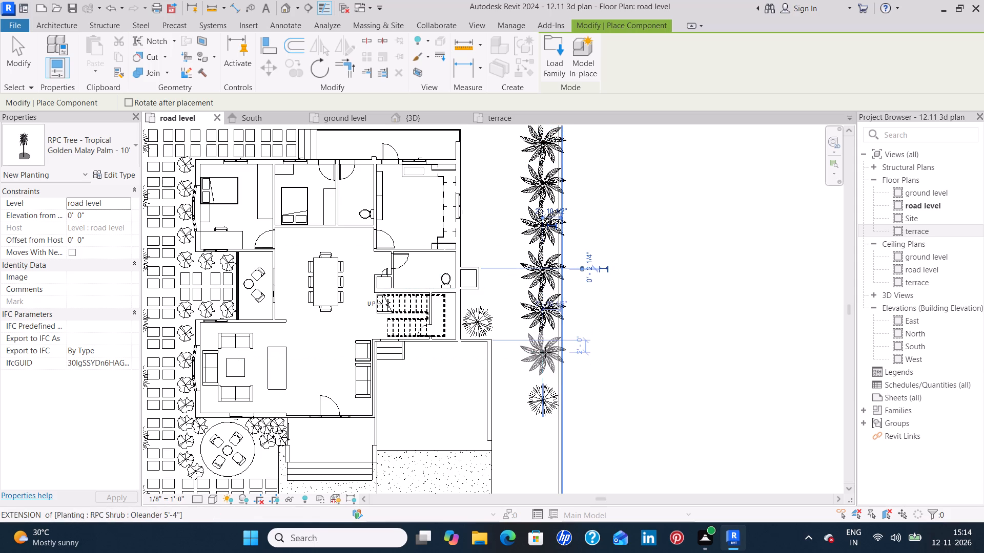
{"action": "left_click", "coordinate": [545, 352]}
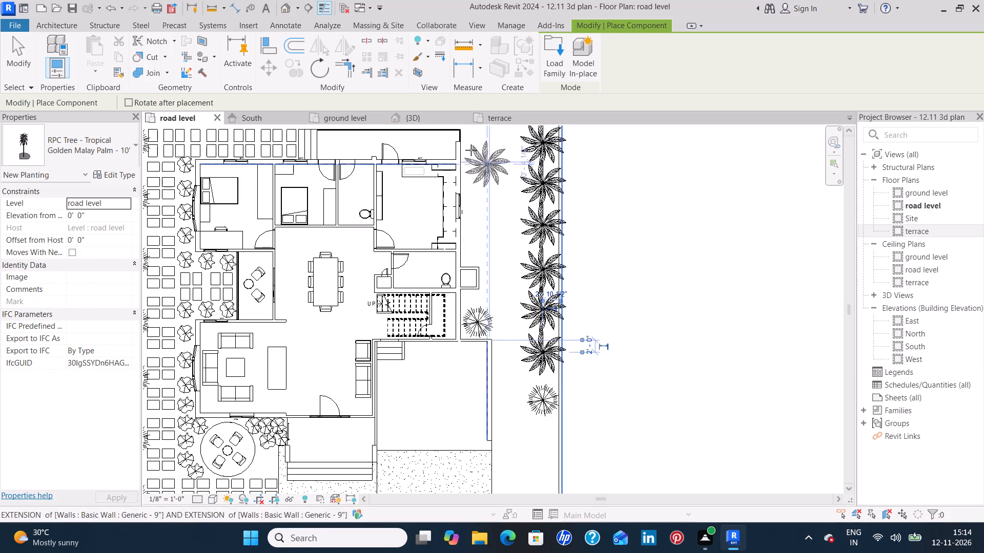
Examine the row of Golden Malay Palms along the east wall in the 3D view.
{"action": "left_click", "coordinate": [416, 116]}
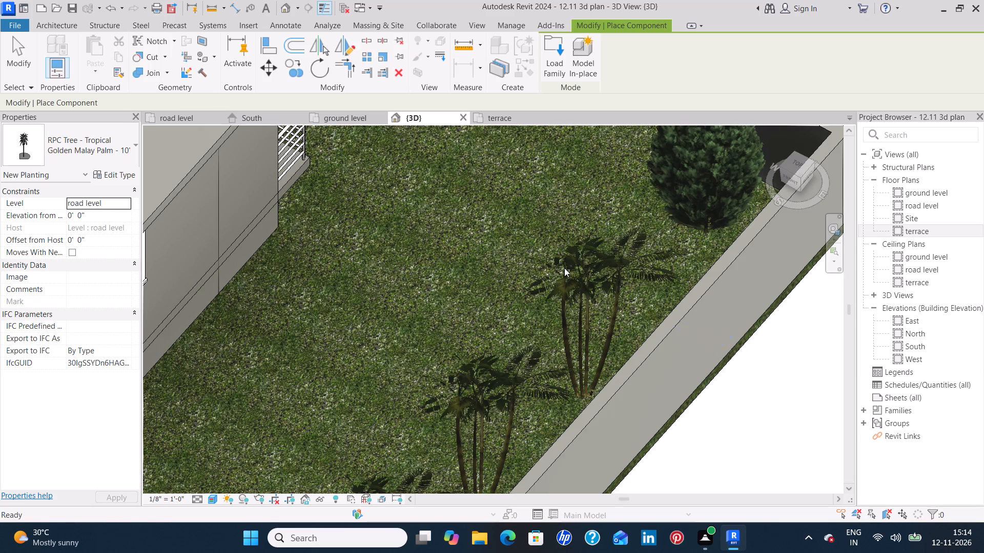
{"action": "scroll", "coordinate": [564, 268], "scroll_direction": "down", "scroll_amount": 3}
{"action": "middle_click_drag", "start_coordinate": [541, 332], "coordinate": [610, 205]}
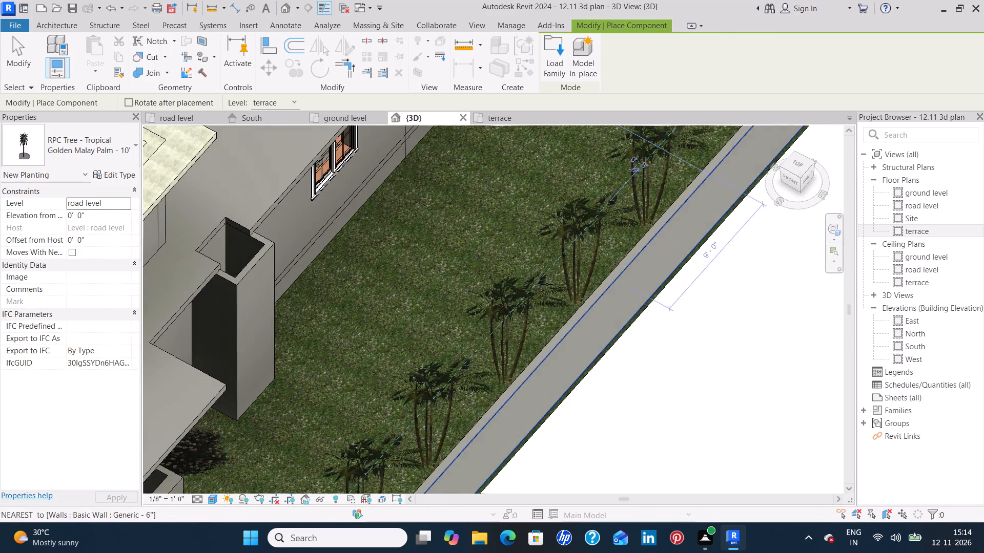
{"action": "middle_click_drag", "start_coordinate": [488, 355], "coordinate": [573, 219]}
{"action": "middle_click_drag", "start_coordinate": [433, 354], "coordinate": [485, 287]}
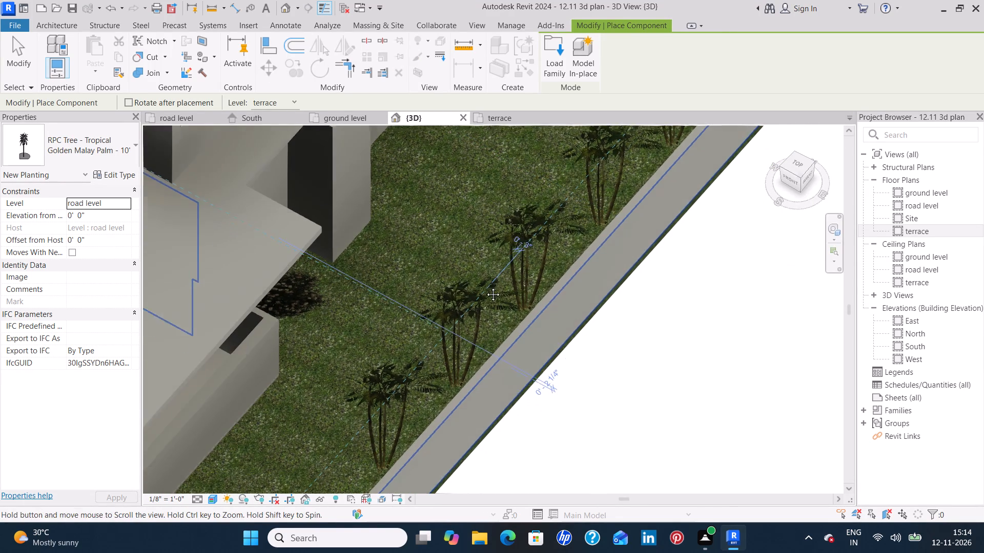
{"action": "middle_click_drag", "start_coordinate": [485, 287], "coordinate": [502, 271]}
{"action": "middle_click_drag", "start_coordinate": [407, 368], "coordinate": [456, 330]}
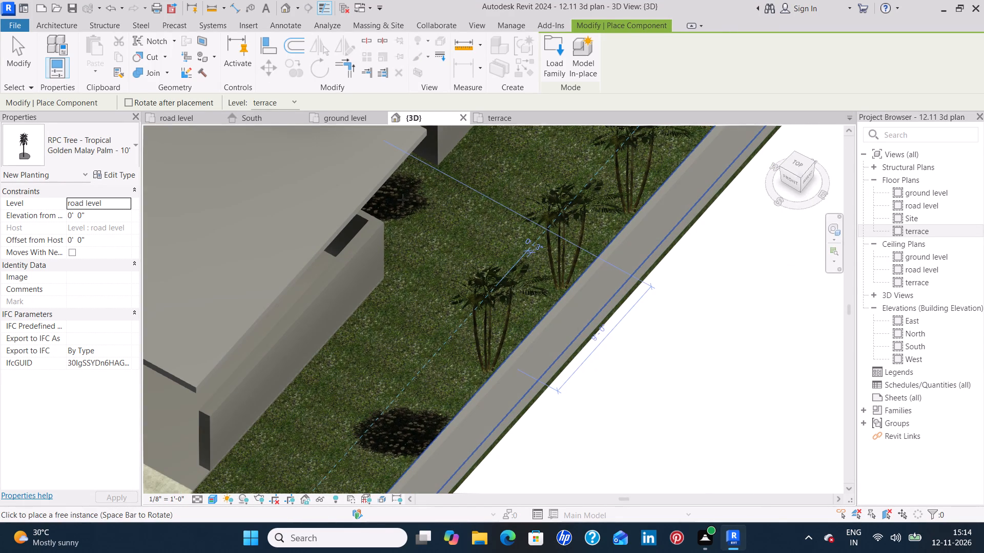
In the road level plan, delete every other Golden Malay Palm along the east wall, three in all, including the southernmost.
{"action": "left_click", "coordinate": [191, 120]}
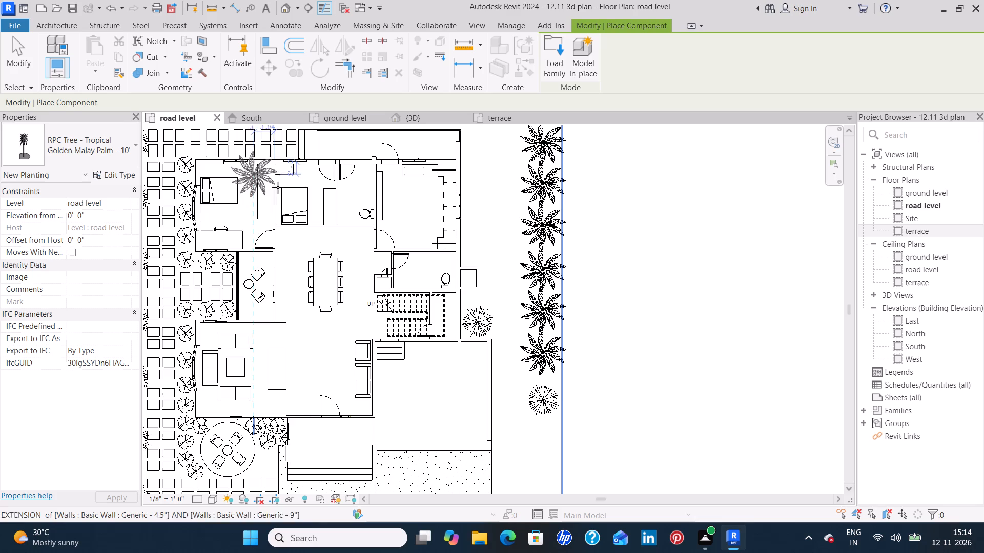
{"action": "key", "text": "Escape"}
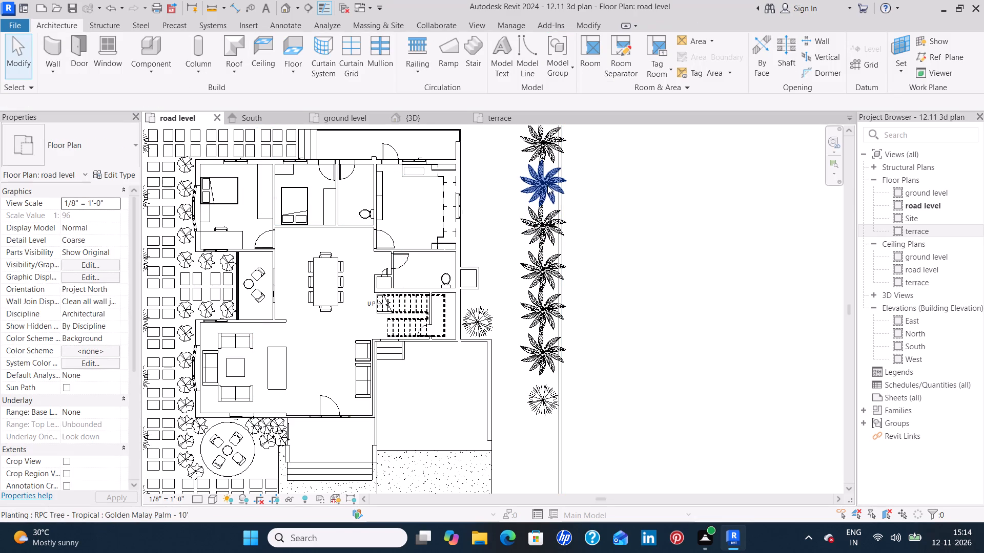
{"action": "left_click", "coordinate": [547, 185]}
{"action": "key", "text": "Delete"}
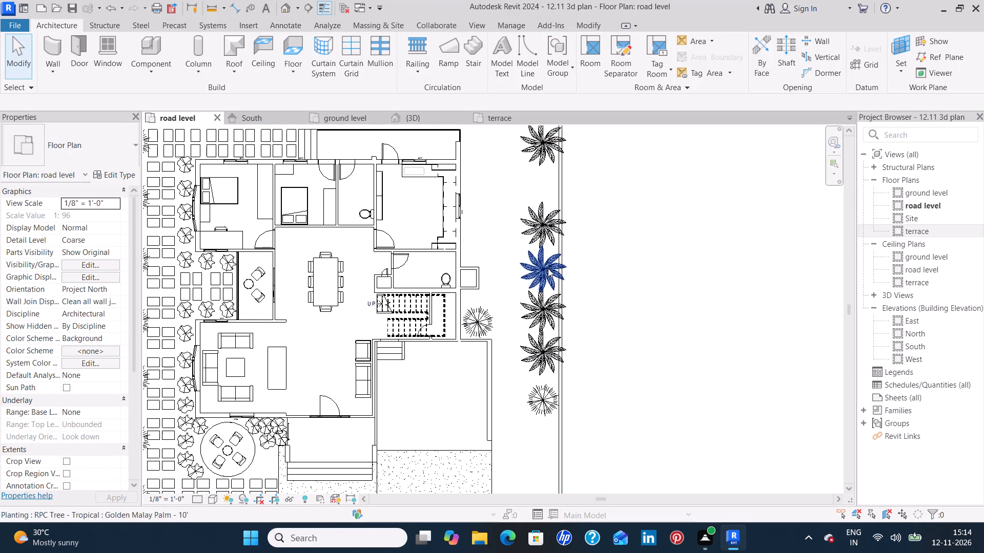
{"action": "left_click", "coordinate": [548, 270]}
{"action": "key", "text": "Delete"}
{"action": "left_click", "coordinate": [539, 347]}
{"action": "key", "text": "Delete"}
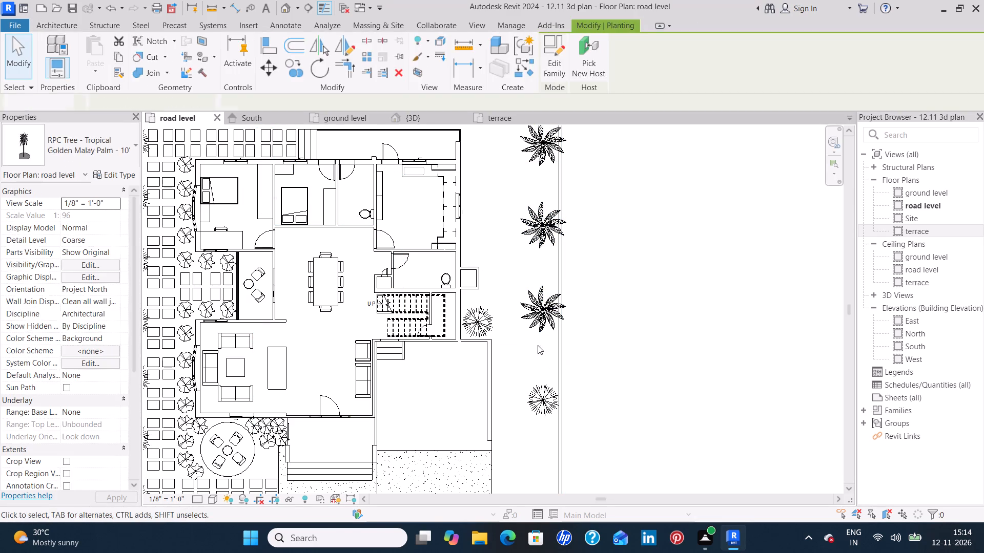
Inspect the thinned palm row and the southeast lawn beside the driveway in the 3D view.
{"action": "left_click", "coordinate": [408, 111]}
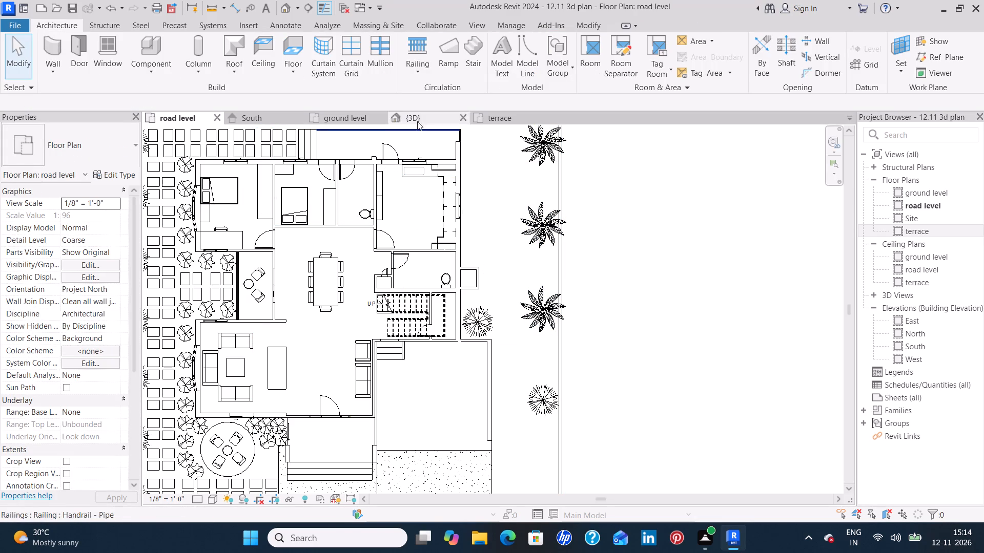
{"action": "left_click", "coordinate": [426, 120]}
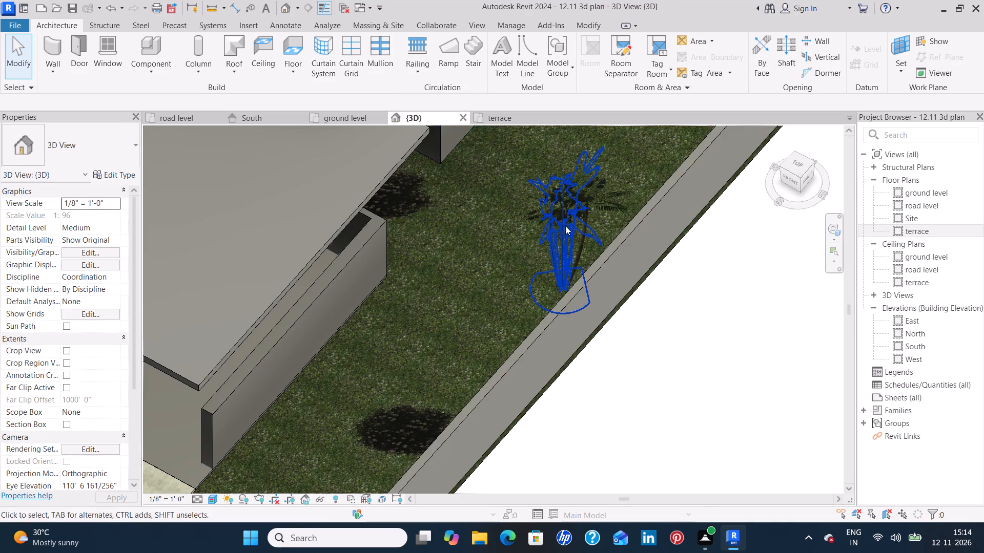
{"action": "scroll", "coordinate": [566, 226], "scroll_direction": "down", "scroll_amount": 4}
{"action": "middle_click_drag", "start_coordinate": [650, 174], "coordinate": [532, 317]}
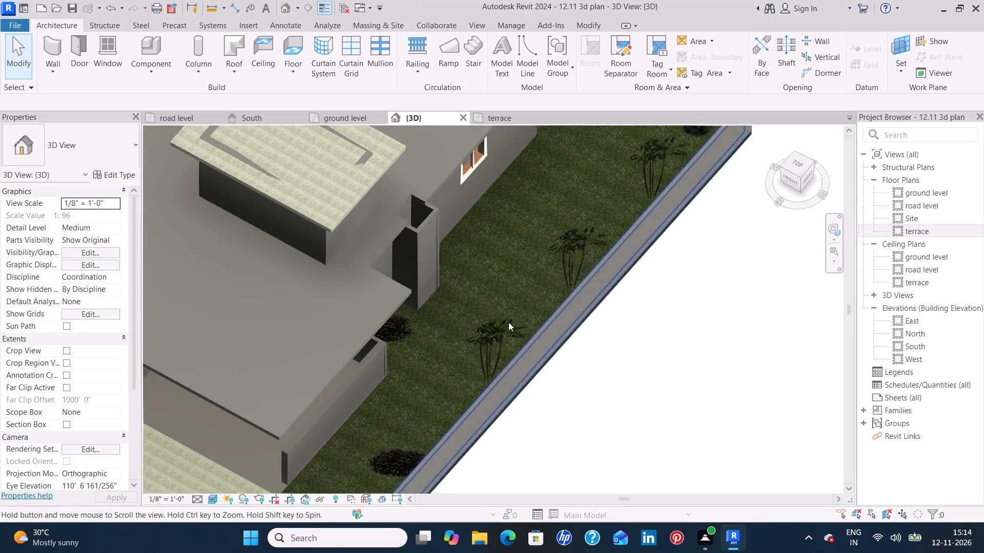
{"action": "middle_click_drag", "start_coordinate": [443, 302], "coordinate": [589, 204]}
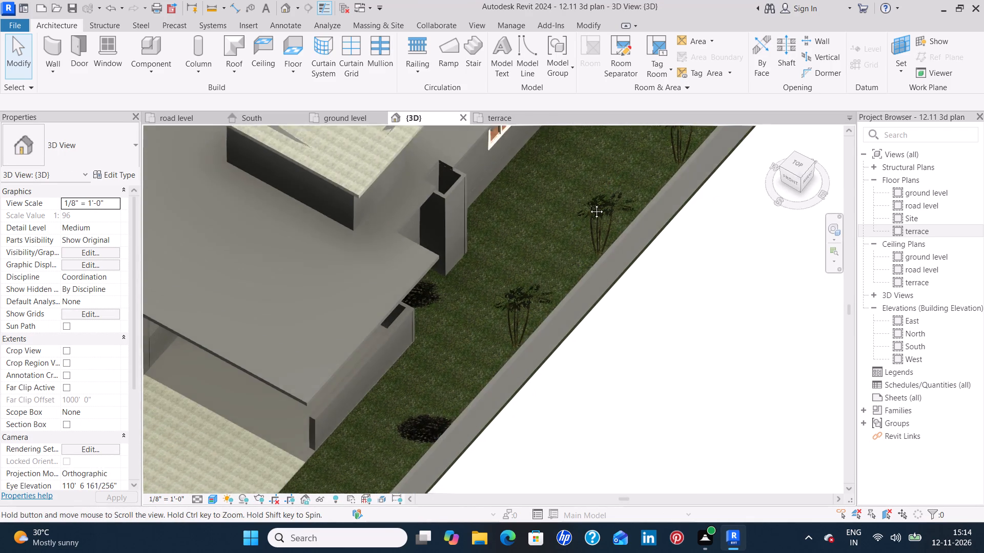
{"action": "middle_click_drag", "start_coordinate": [589, 204], "coordinate": [598, 200]}
{"action": "middle_click_drag", "start_coordinate": [525, 325], "coordinate": [644, 222]}
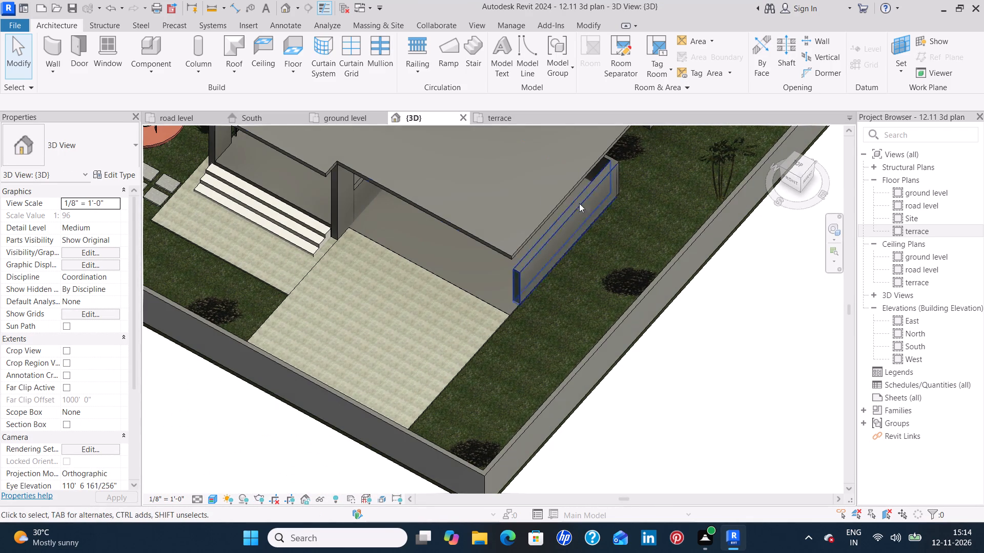
In the road level plan, choose the tropical Japanese Fiber Banana - 8' component type and set its render appearance to Traveler's Palm.
{"action": "left_click", "coordinate": [173, 120]}
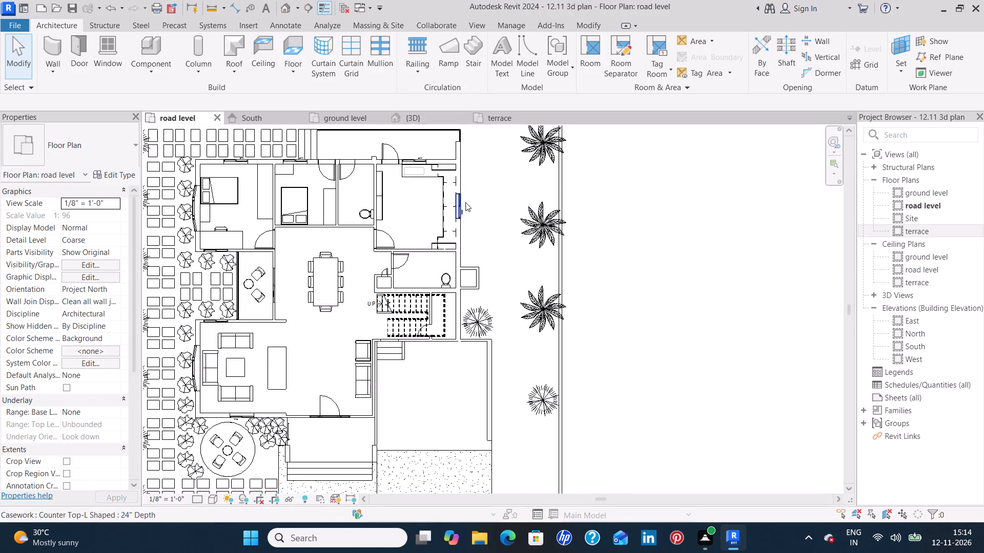
{"action": "middle_click_drag", "start_coordinate": [570, 296], "coordinate": [569, 159]}
{"action": "middle_click_drag", "start_coordinate": [551, 367], "coordinate": [544, 345]}
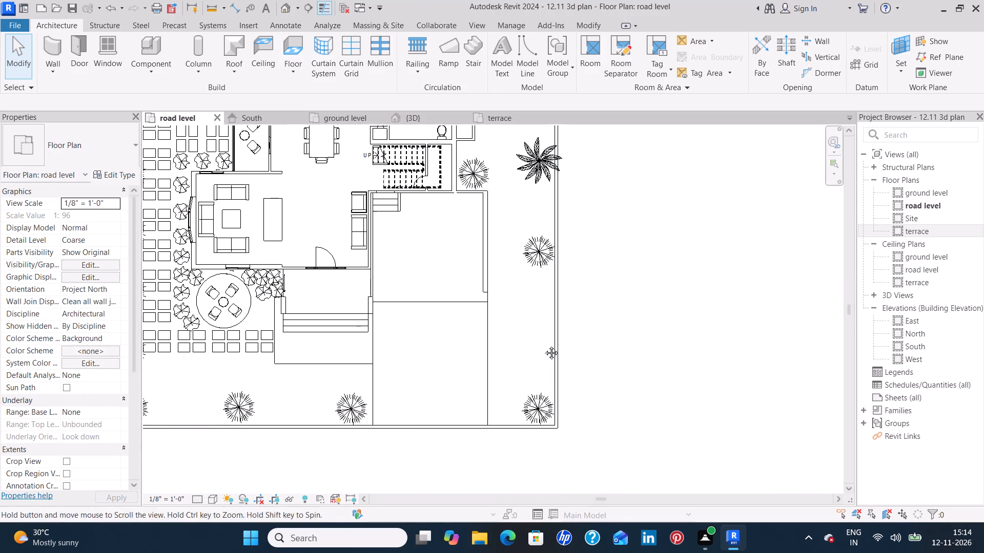
{"action": "middle_click_drag", "start_coordinate": [544, 345], "coordinate": [531, 300]}
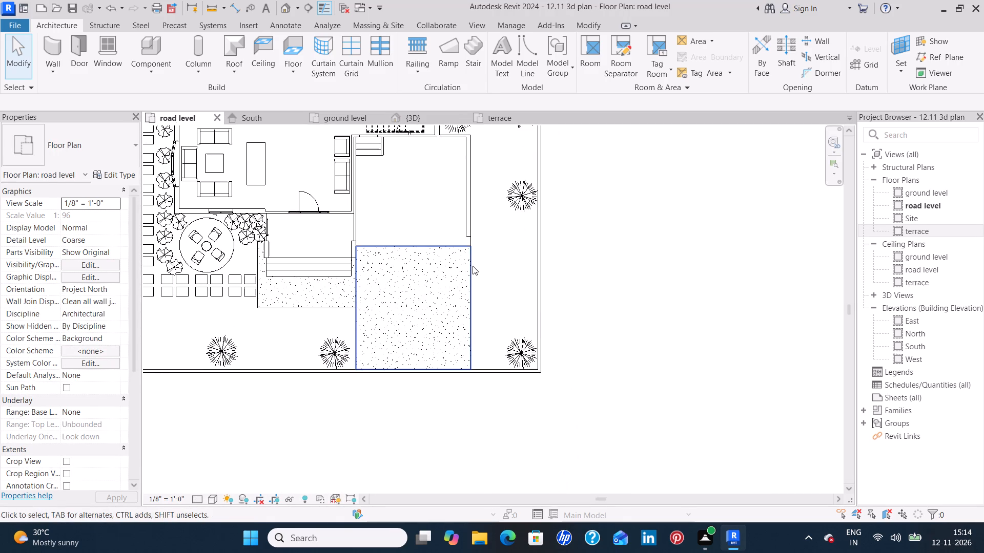
{"action": "left_click", "coordinate": [149, 48]}
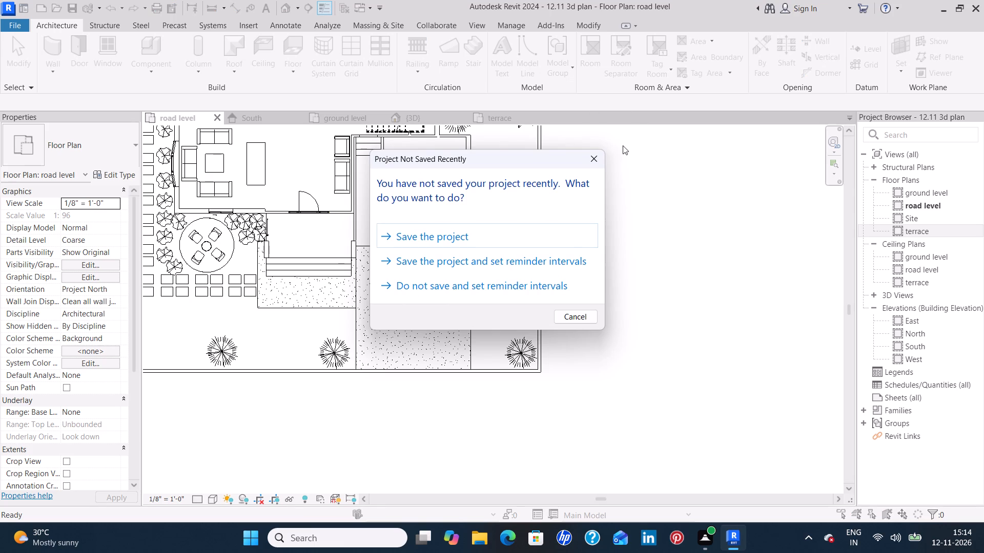
{"action": "left_click", "coordinate": [596, 159]}
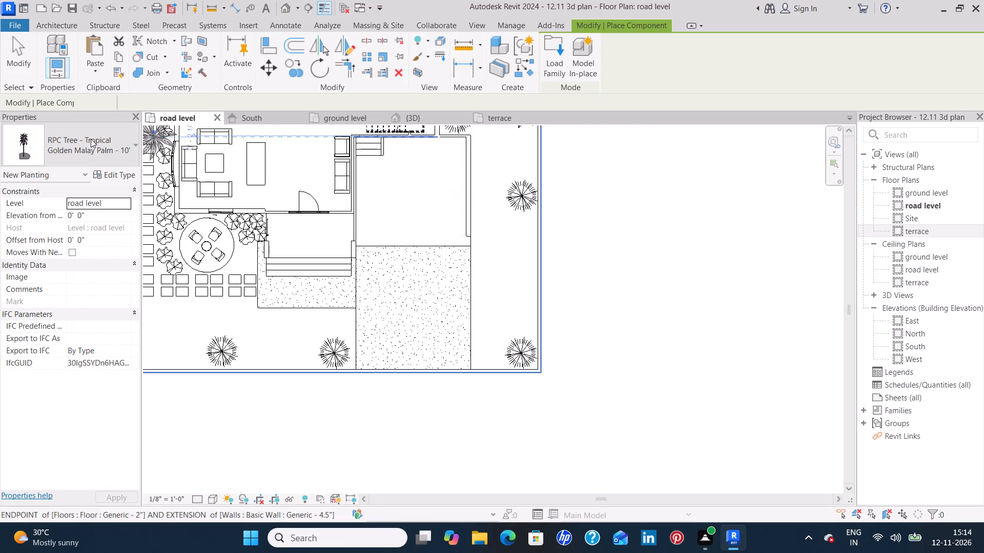
{"action": "left_click", "coordinate": [95, 146]}
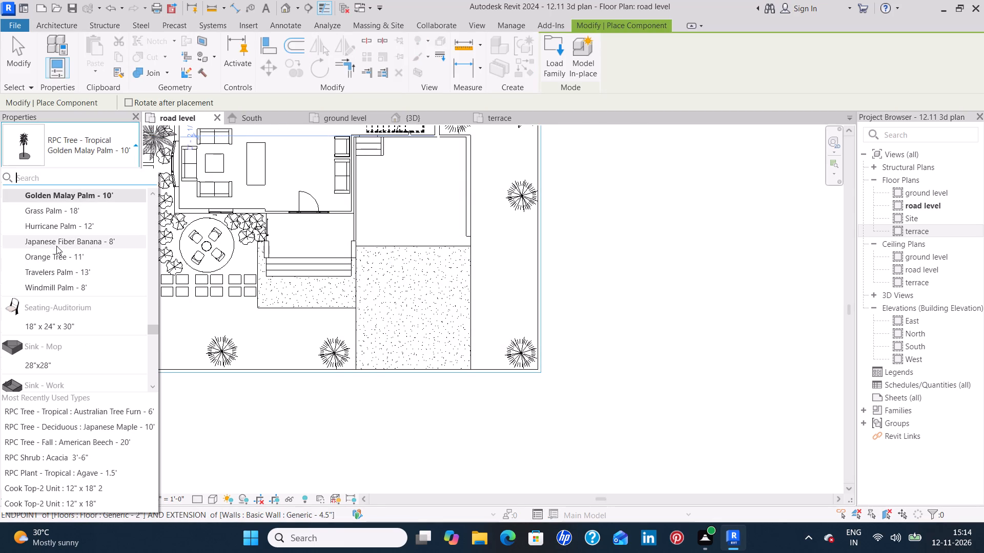
{"action": "left_click", "coordinate": [64, 244]}
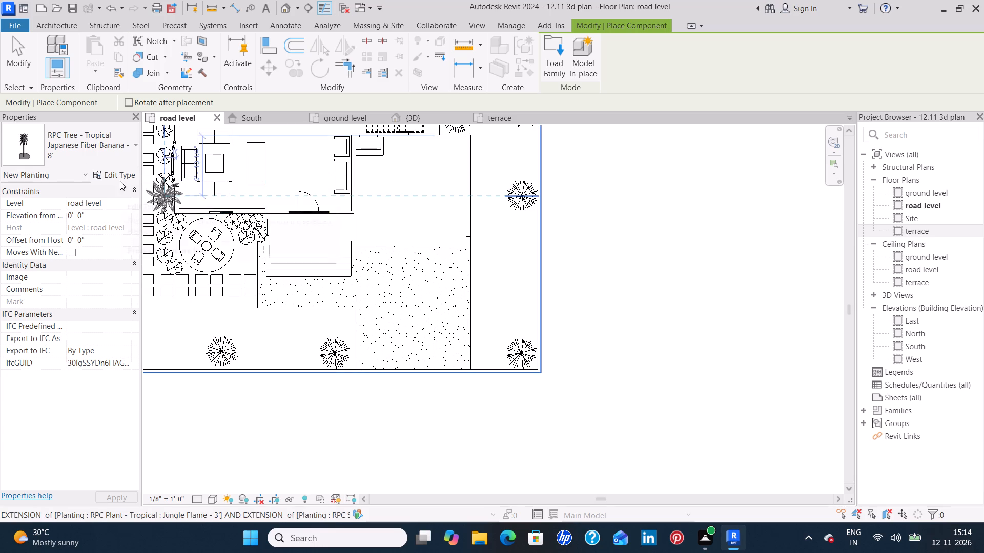
{"action": "left_click", "coordinate": [120, 178]}
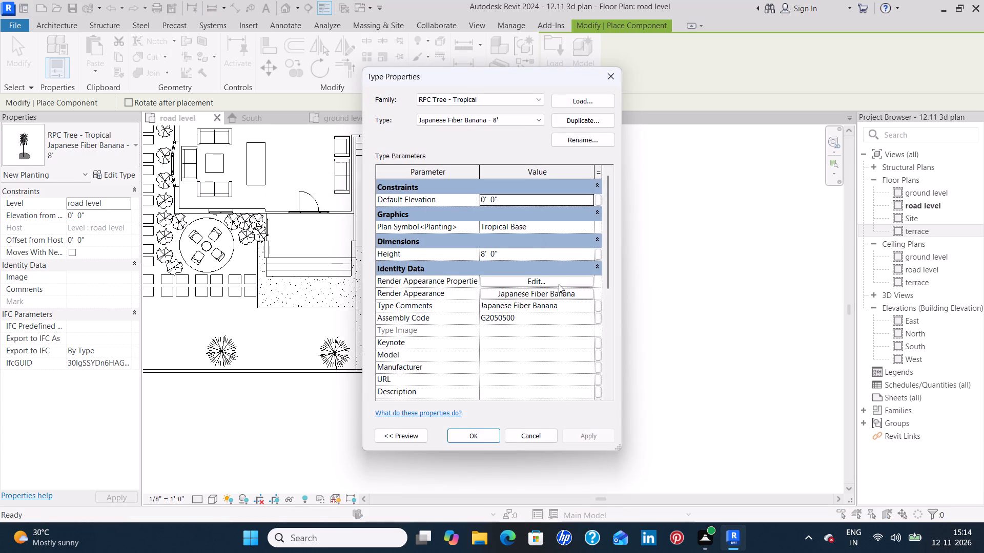
{"action": "left_click", "coordinate": [561, 295]}
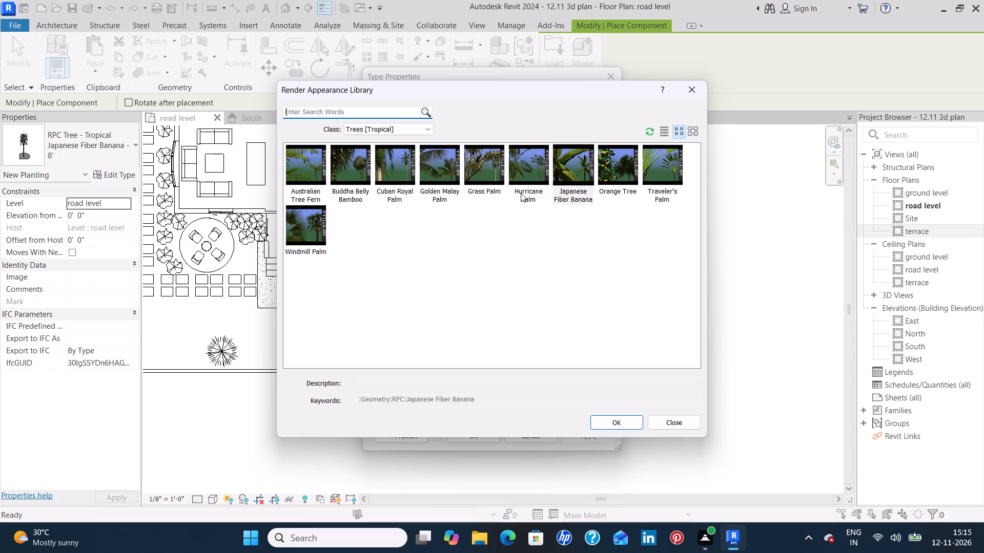
{"action": "left_click", "coordinate": [668, 170]}
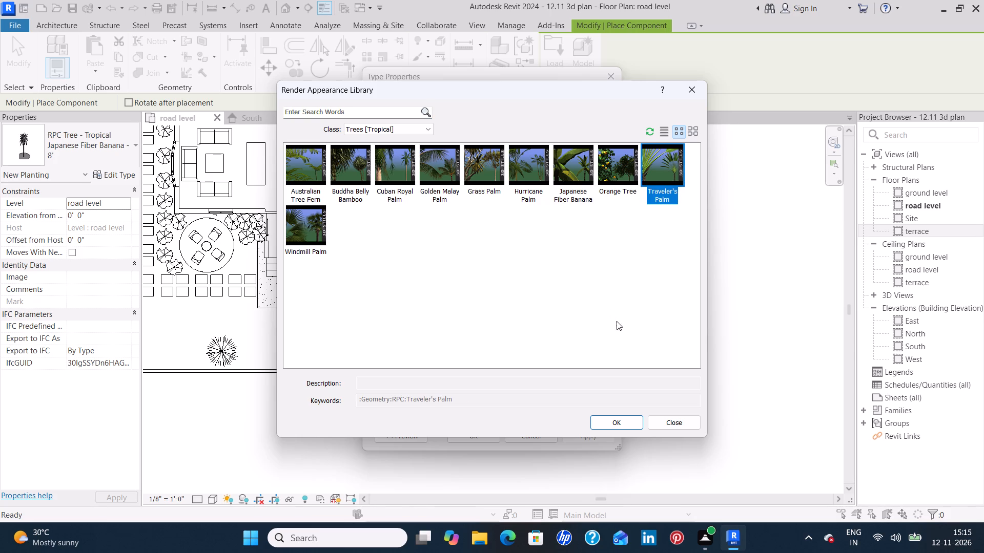
{"action": "left_click", "coordinate": [622, 427]}
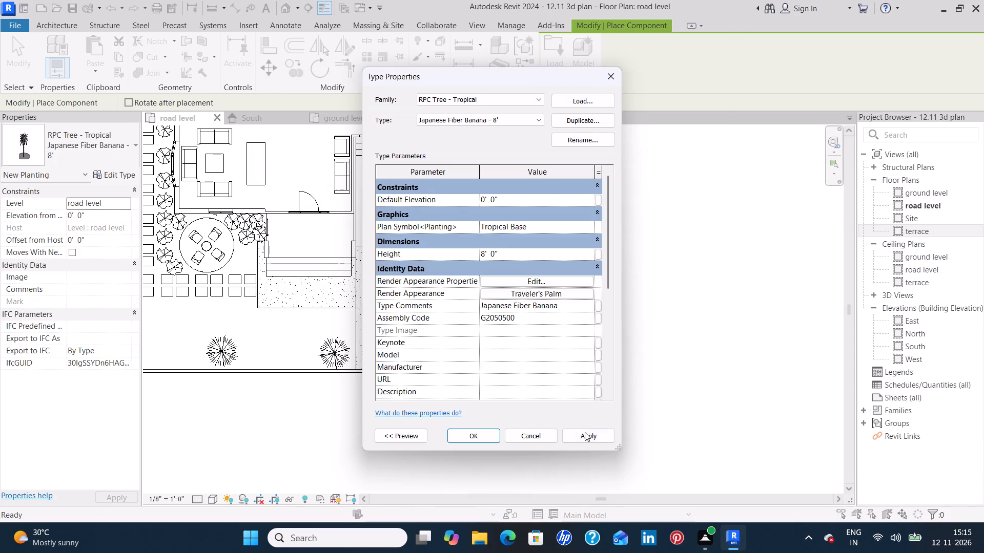
{"action": "left_click", "coordinate": [584, 440]}
{"action": "left_click", "coordinate": [457, 434]}
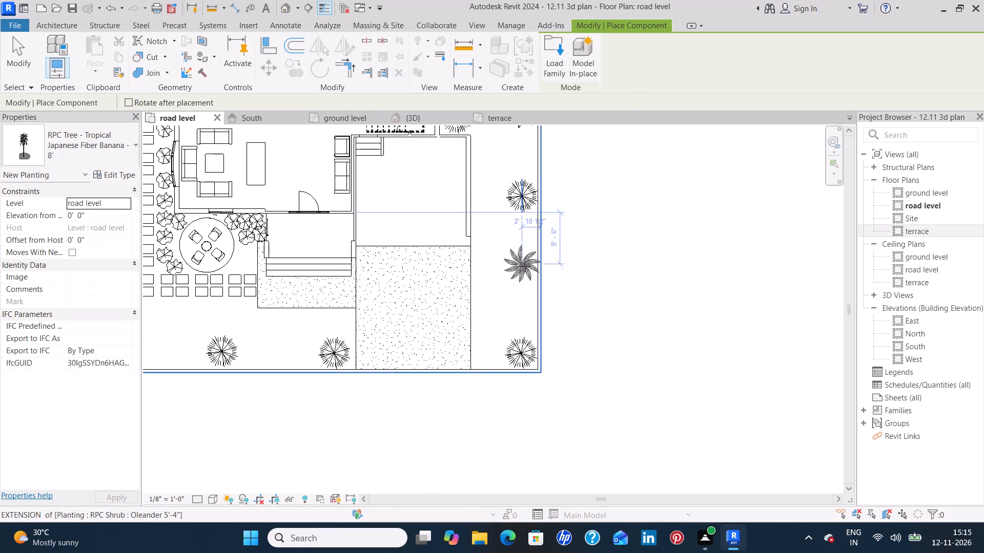
Place three Japanese Fiber Banana - 8' trees between existing shrubs: one 2'-10 1/2" from the east wall, two along the south wall.
{"action": "left_click", "coordinate": [525, 269]}
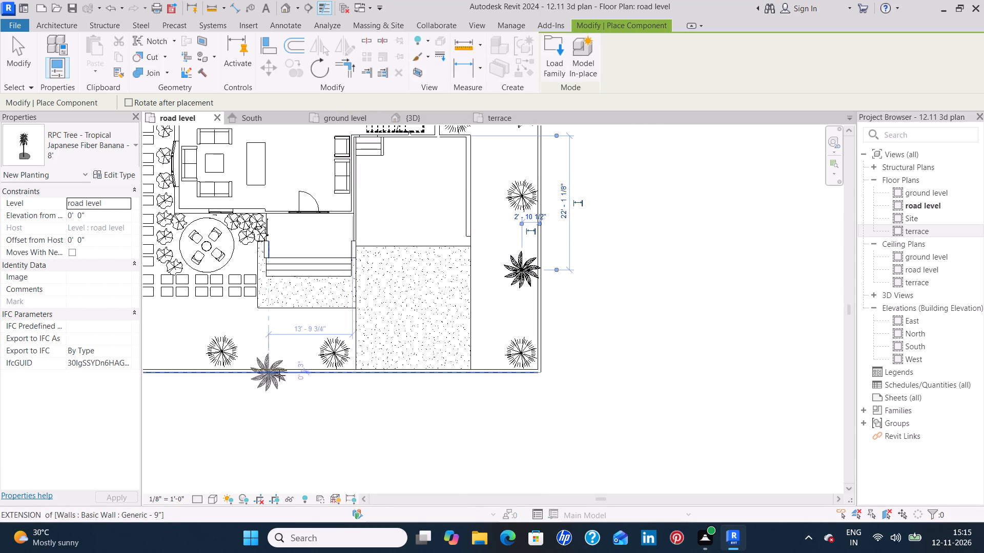
{"action": "middle_click_drag", "start_coordinate": [296, 371], "coordinate": [416, 347]}
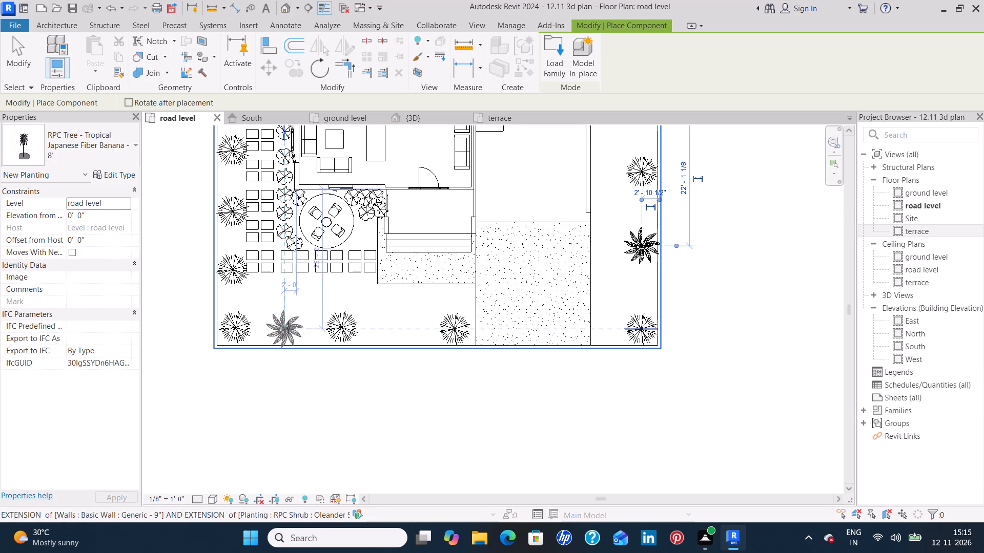
{"action": "left_click", "coordinate": [291, 328]}
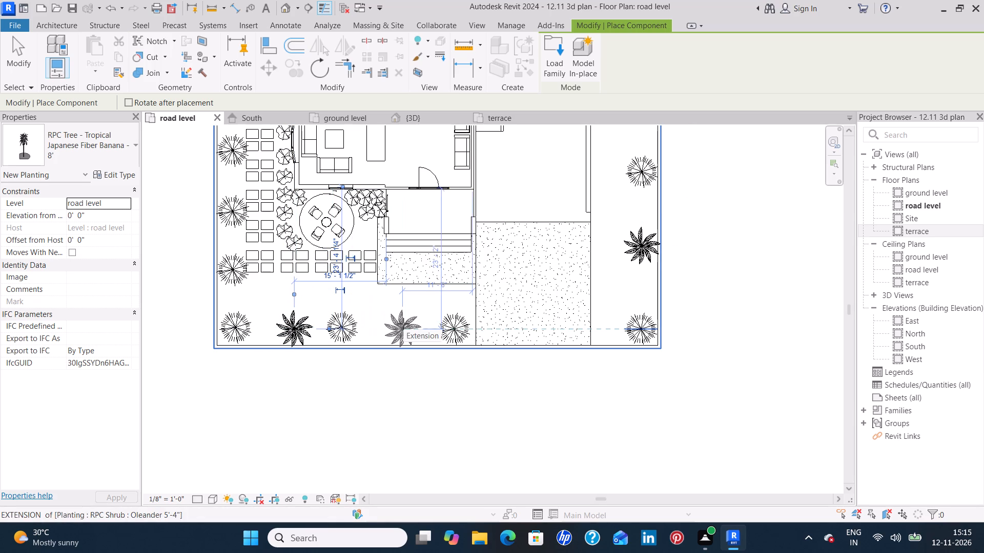
{"action": "left_click", "coordinate": [403, 324]}
Examine the new trees along the east and south walls and the surrounding garden from several angles in 3D.
{"action": "left_click", "coordinate": [422, 113]}
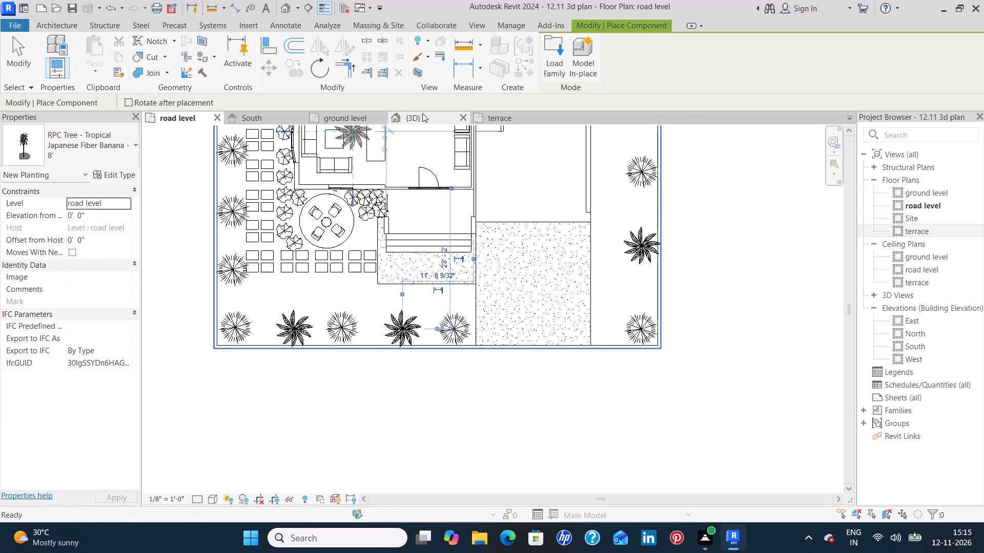
{"action": "key", "text": "Escape"}
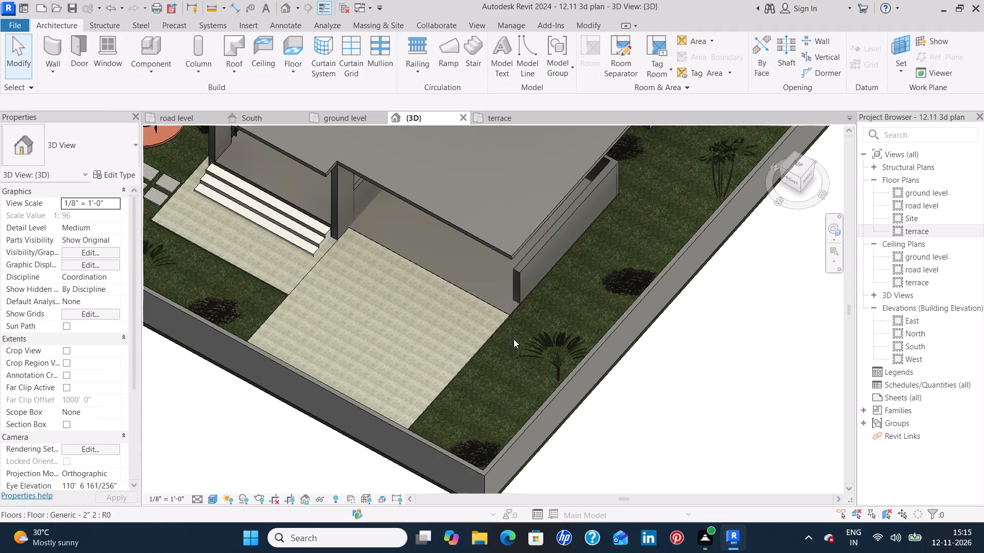
{"action": "middle_click_drag", "start_coordinate": [504, 372], "coordinate": [620, 393], "text": "shift"}
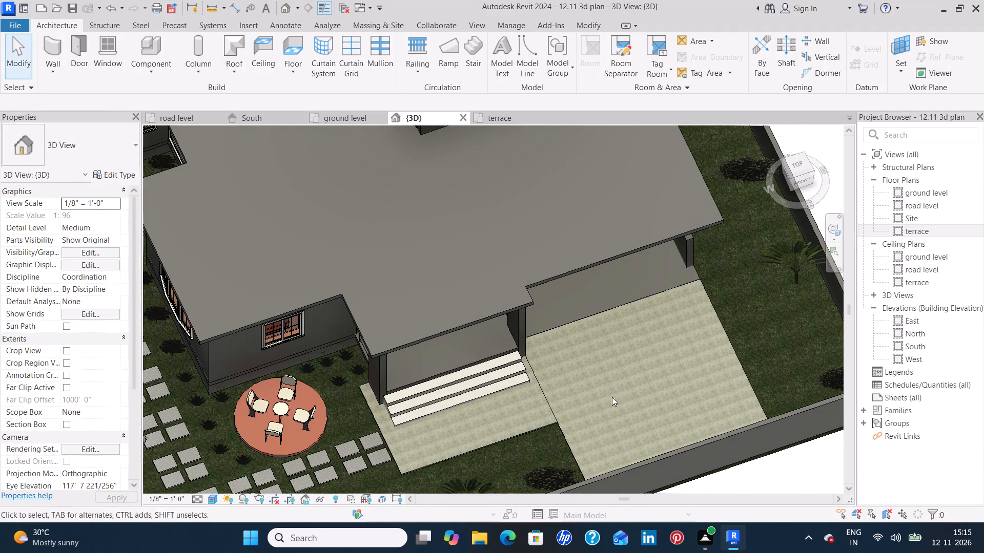
{"action": "middle_click_drag", "start_coordinate": [542, 406], "coordinate": [637, 408], "text": "shift"}
{"action": "middle_click_drag", "start_coordinate": [659, 404], "coordinate": [657, 400]}
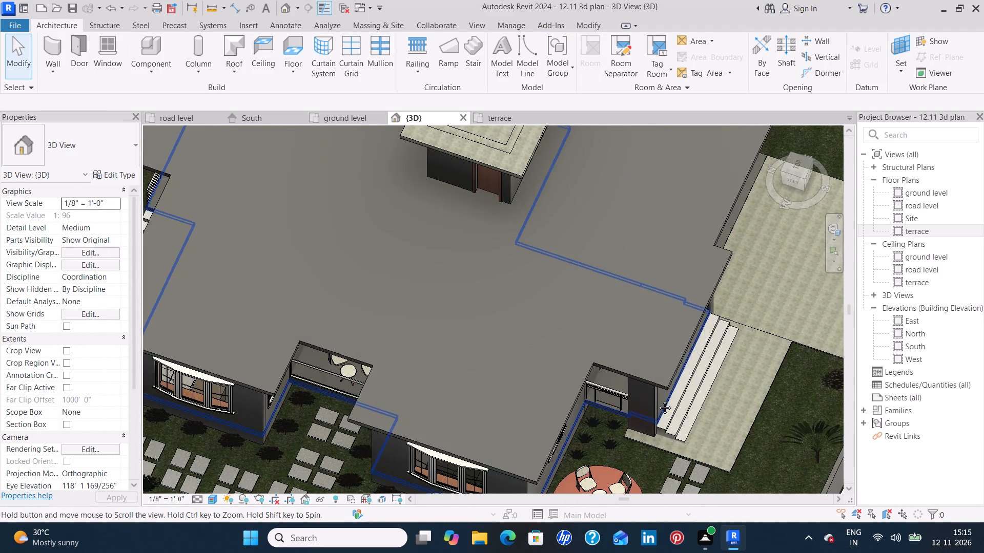
{"action": "middle_click_drag", "start_coordinate": [657, 400], "coordinate": [495, 325]}
{"action": "middle_click_drag", "start_coordinate": [477, 381], "coordinate": [557, 403], "text": "shift"}
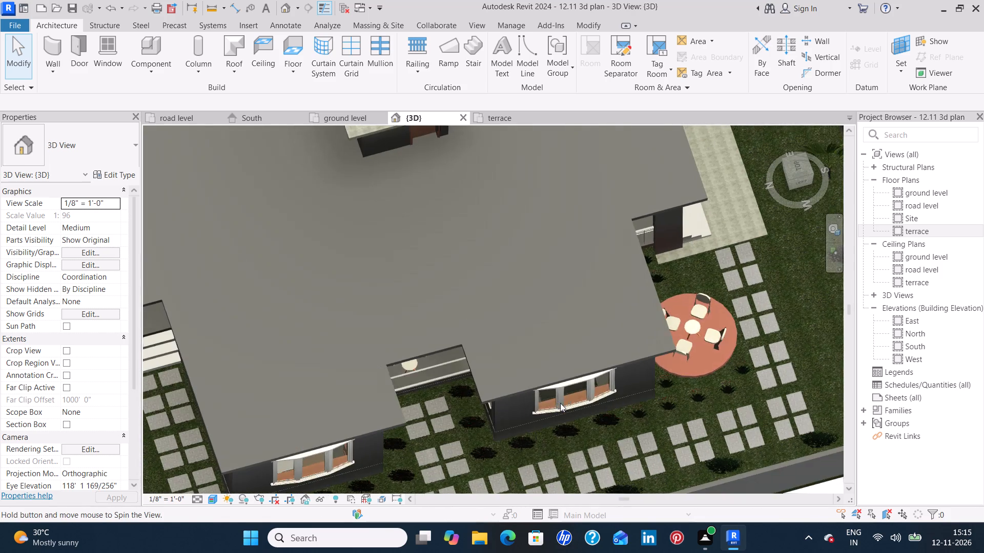
{"action": "middle_click_drag", "start_coordinate": [634, 378], "coordinate": [401, 373]}
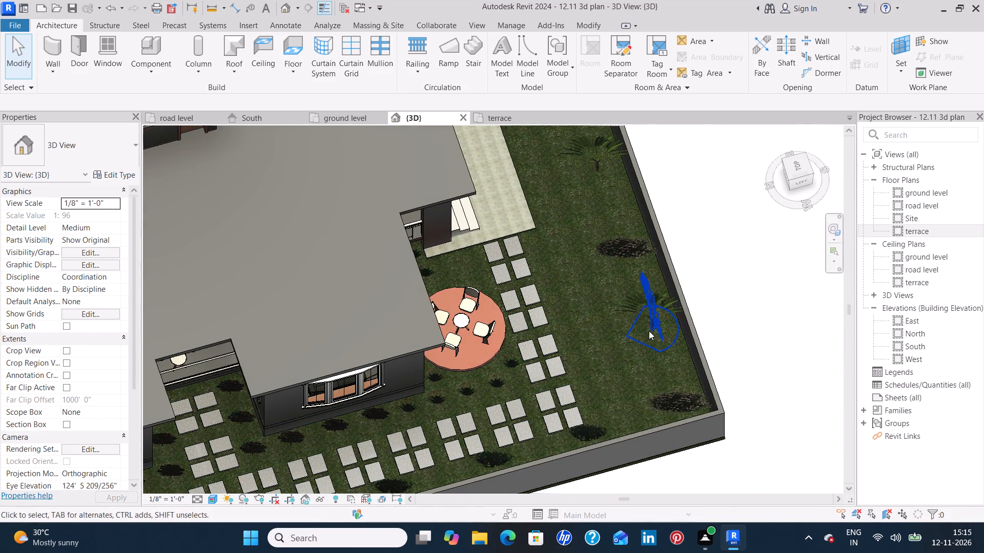
{"action": "scroll", "coordinate": [649, 330], "scroll_direction": "up", "scroll_amount": 7}
{"action": "middle_click_drag", "start_coordinate": [496, 330], "coordinate": [500, 364]}
{"action": "scroll", "coordinate": [500, 338], "scroll_direction": "down", "scroll_amount": 3}
{"action": "middle_click_drag", "start_coordinate": [490, 258], "coordinate": [503, 325]}
{"action": "scroll", "coordinate": [495, 283], "scroll_direction": "down", "scroll_amount": 1}
{"action": "middle_click_drag", "start_coordinate": [490, 212], "coordinate": [501, 293]}
{"action": "scroll", "coordinate": [501, 296], "scroll_direction": "down", "scroll_amount": 4}
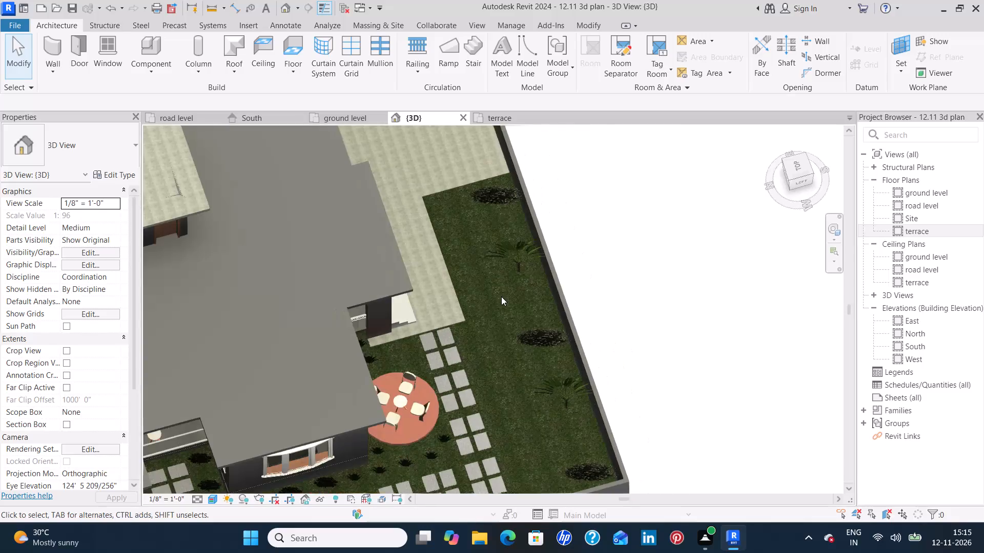
Examine the planting beside the driveway, the east boundary wall and the front of the house from several angles in 3D.
{"action": "scroll", "coordinate": [501, 295], "scroll_direction": "down", "scroll_amount": 5}
{"action": "middle_click_drag", "start_coordinate": [614, 253], "coordinate": [468, 354], "text": "shift"}
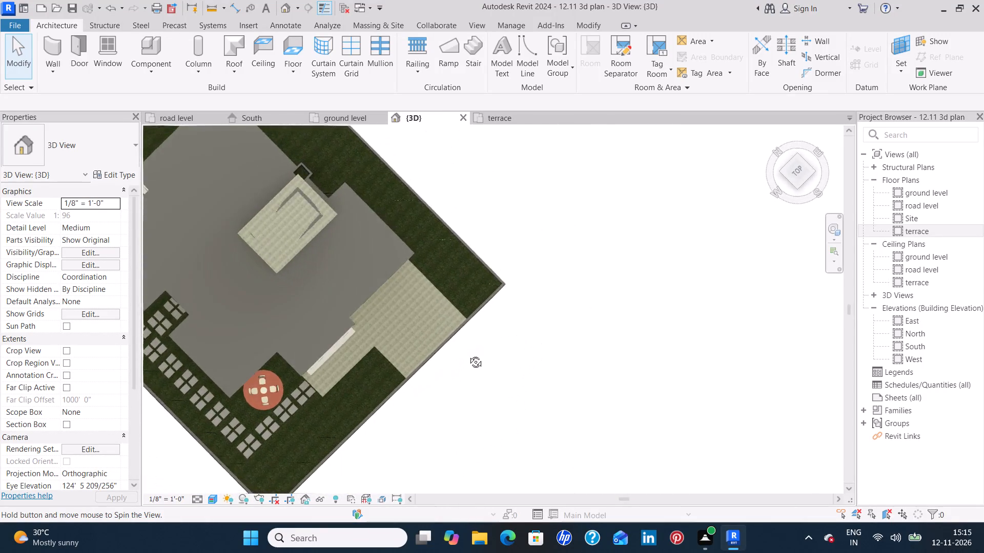
{"action": "middle_click_drag", "start_coordinate": [468, 354], "coordinate": [454, 356], "text": "shift"}
{"action": "middle_click_drag", "start_coordinate": [404, 380], "coordinate": [396, 187], "text": "shift"}
{"action": "middle_click_drag", "start_coordinate": [617, 335], "coordinate": [602, 283]}
{"action": "middle_click_drag", "start_coordinate": [602, 283], "coordinate": [596, 287]}
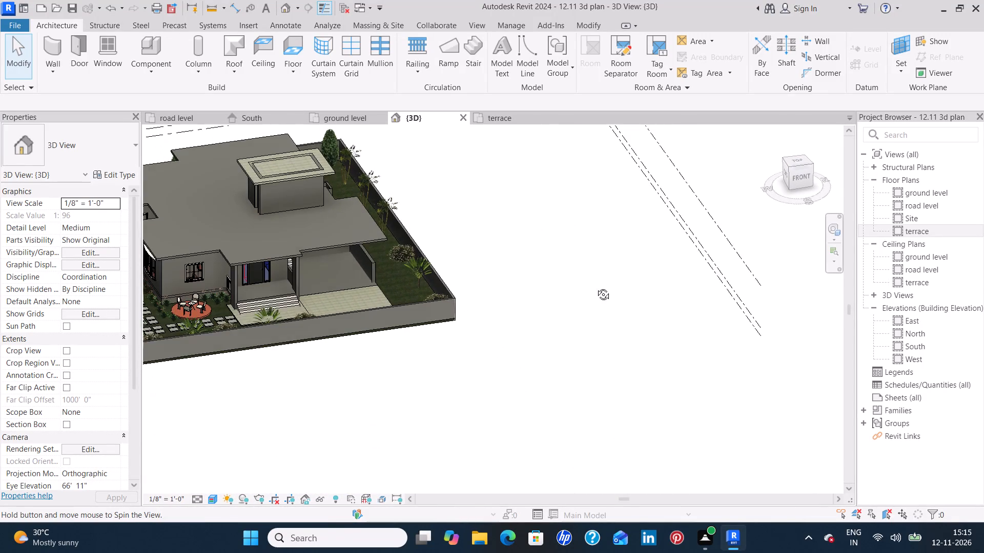
{"action": "middle_click_drag", "start_coordinate": [596, 287], "coordinate": [561, 270]}
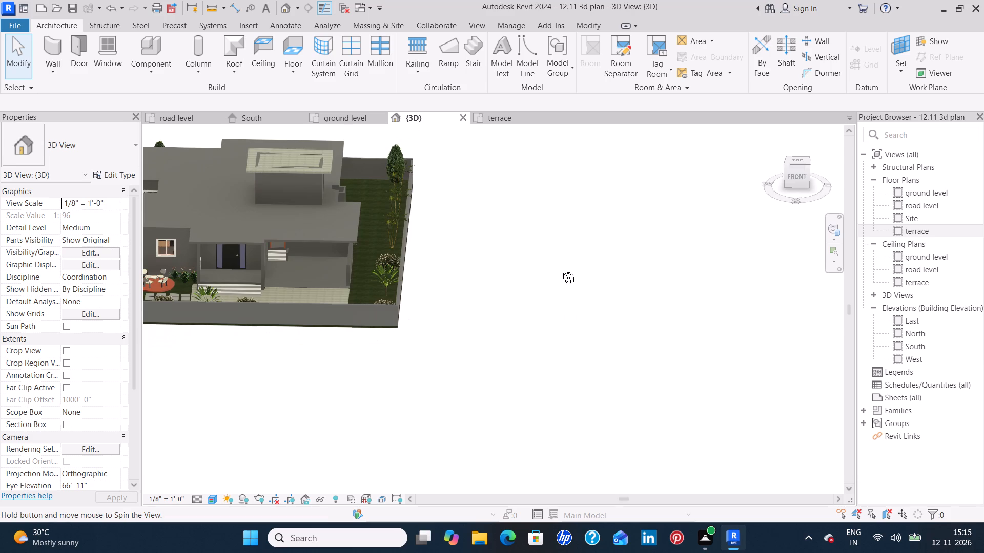
{"action": "middle_click_drag", "start_coordinate": [561, 270], "coordinate": [573, 213]}
{"action": "scroll", "coordinate": [360, 248], "scroll_direction": "up", "scroll_amount": 8}
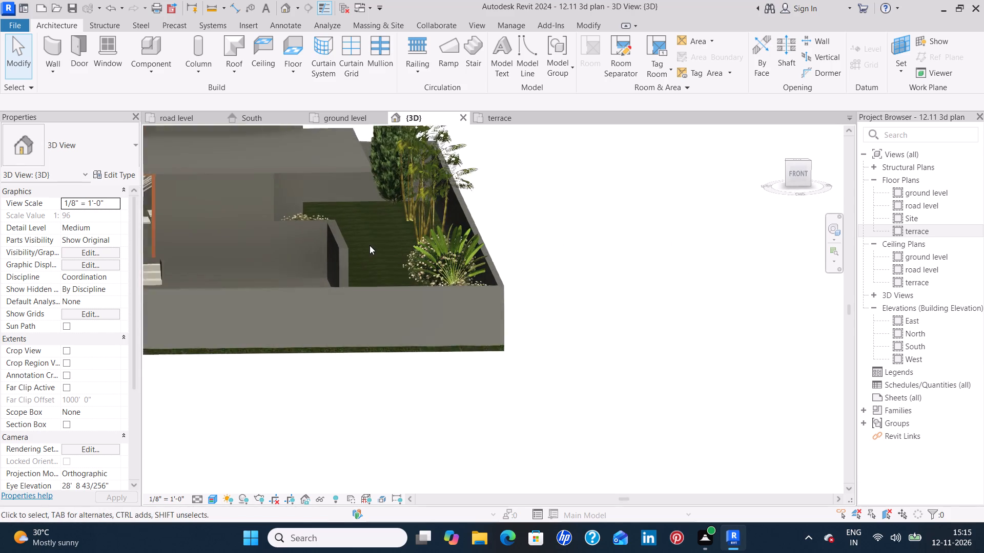
{"action": "scroll", "coordinate": [360, 249], "scroll_direction": "down", "scroll_amount": 1}
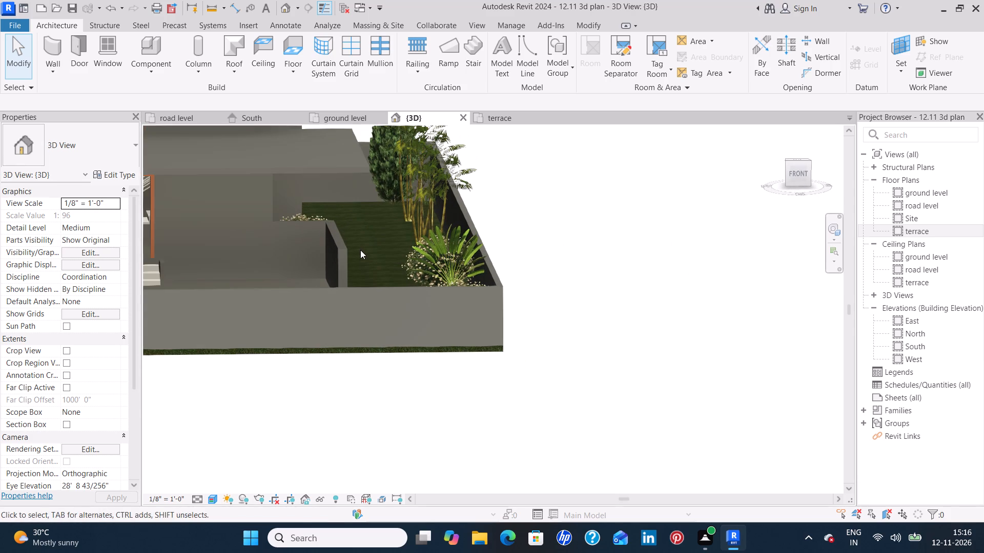
{"action": "scroll", "coordinate": [360, 250], "scroll_direction": "up", "scroll_amount": 3}
{"action": "scroll", "coordinate": [360, 250], "scroll_direction": "down", "scroll_amount": 5}
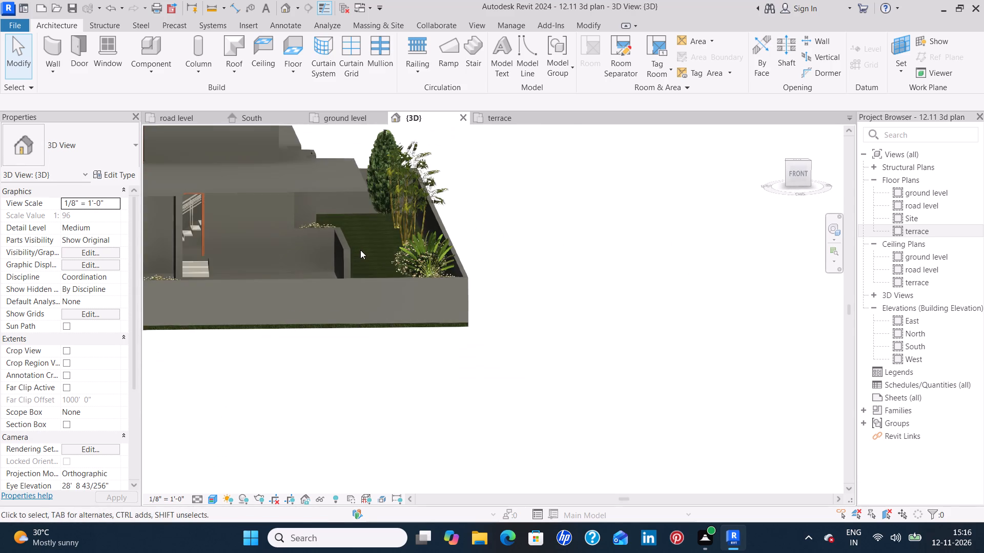
{"action": "scroll", "coordinate": [360, 250], "scroll_direction": "down", "scroll_amount": 4}
{"action": "middle_click_drag", "start_coordinate": [271, 241], "coordinate": [397, 221]}
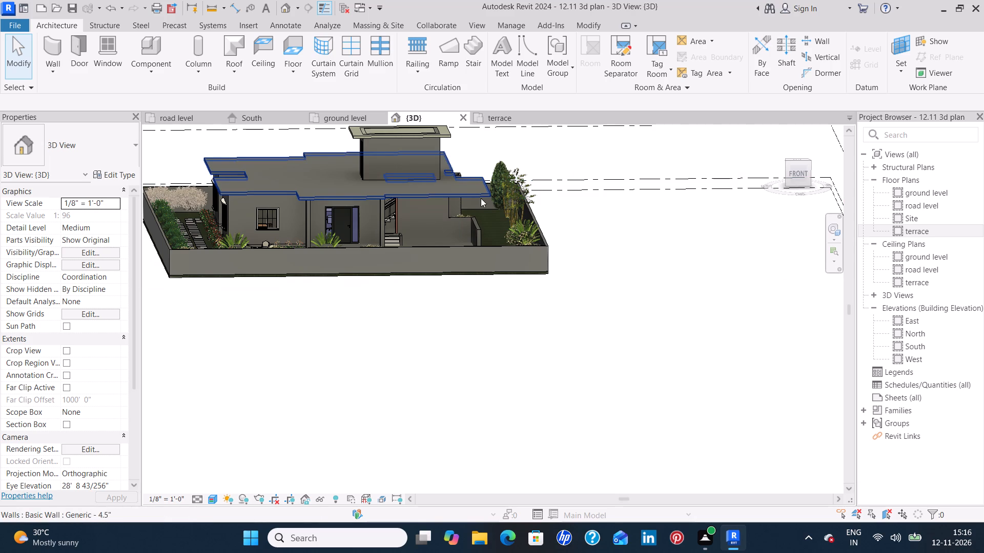
In the terrace plan, add a Handrail - Rectangular railing about 19'-8" long just inside the north edge of the northwest roof section.
{"action": "left_click", "coordinate": [504, 117]}
{"action": "middle_click_drag", "start_coordinate": [488, 228], "coordinate": [484, 237]}
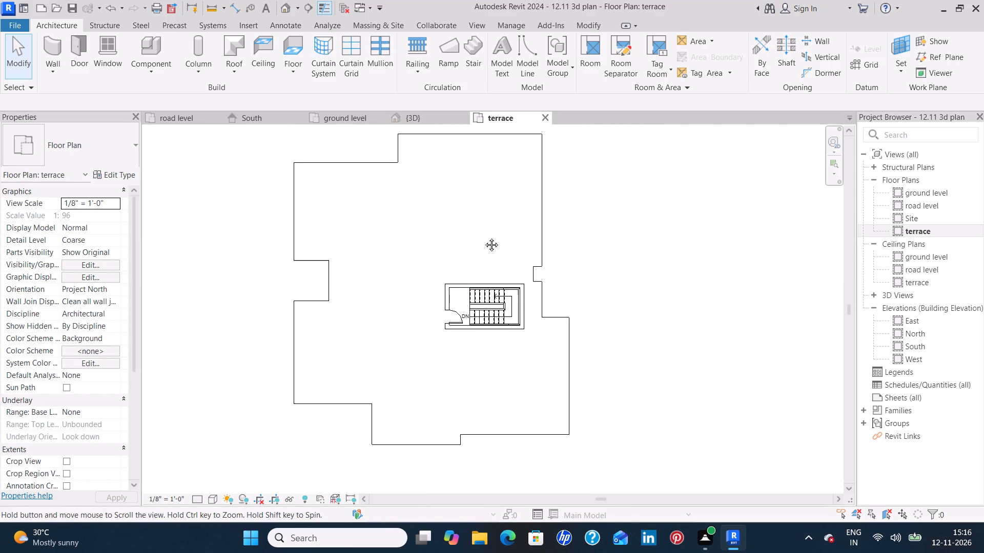
{"action": "middle_click_drag", "start_coordinate": [484, 237], "coordinate": [475, 259]}
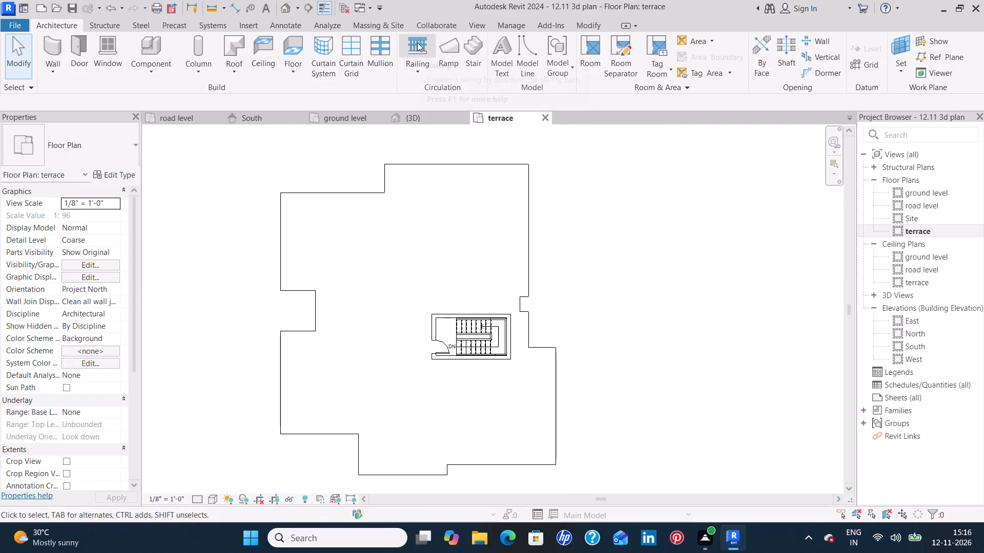
{"action": "left_click", "coordinate": [416, 48]}
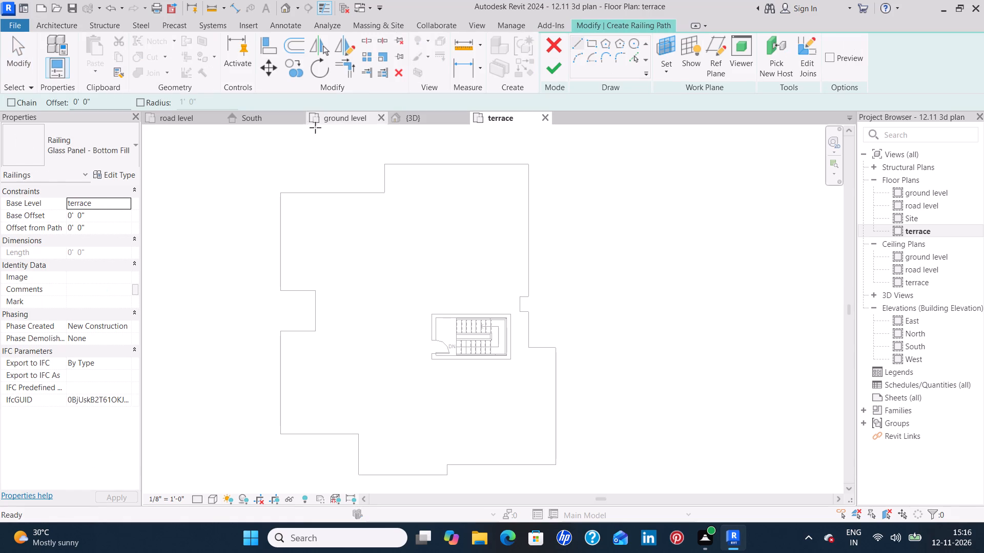
{"action": "left_click", "coordinate": [118, 161]}
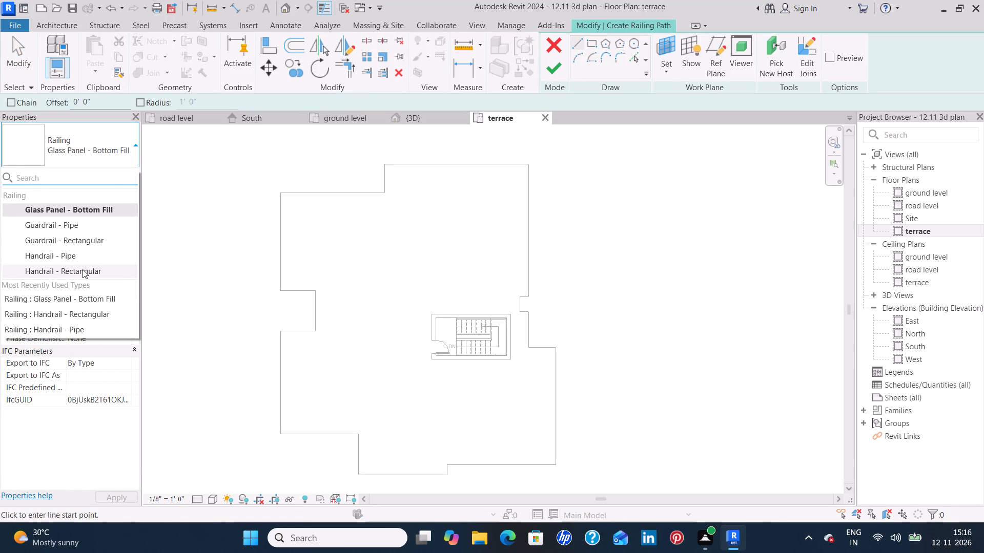
{"action": "left_click", "coordinate": [83, 269]}
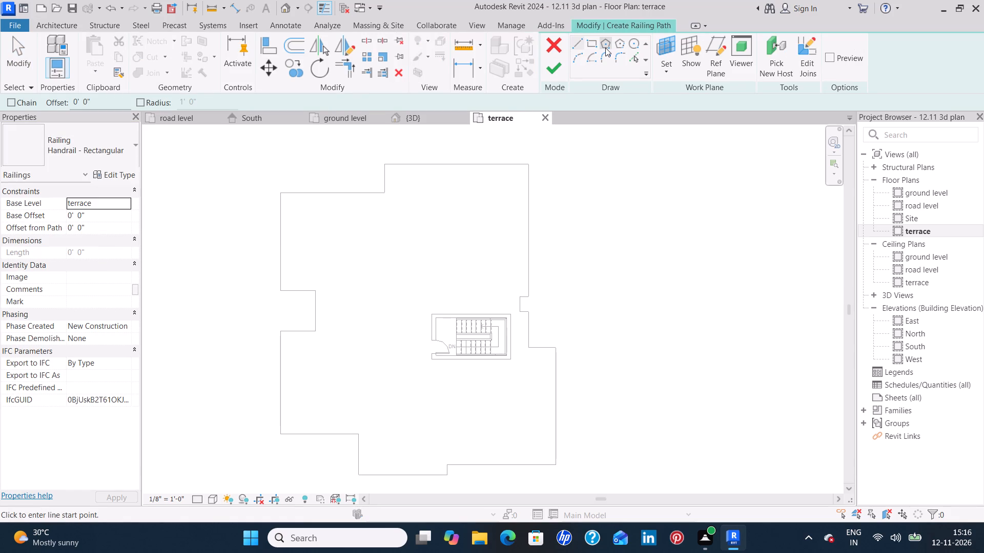
{"action": "left_click", "coordinate": [578, 48]}
{"action": "scroll", "coordinate": [283, 199], "scroll_direction": "up", "scroll_amount": 11}
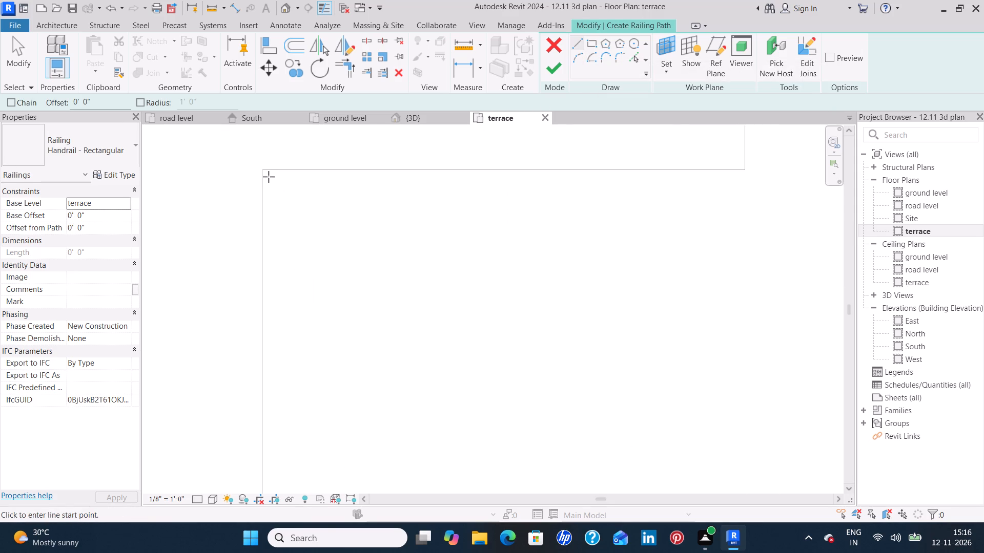
{"action": "left_click", "coordinate": [269, 177]}
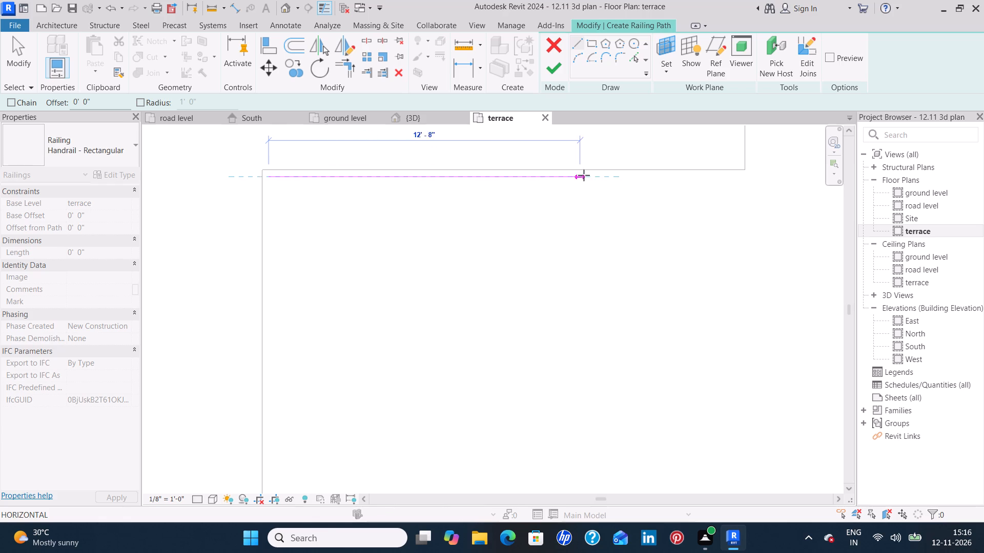
{"action": "middle_click_drag", "start_coordinate": [755, 170], "coordinate": [641, 204]}
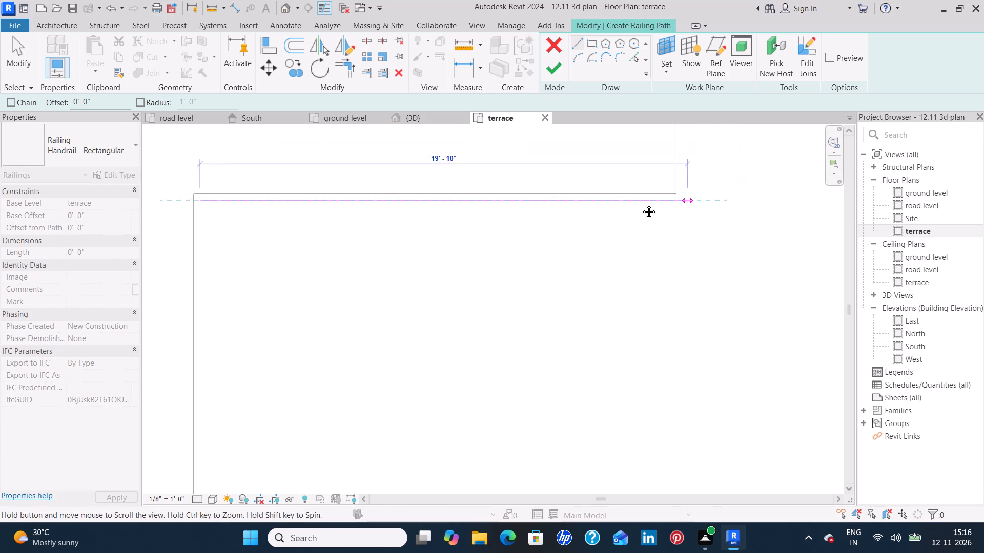
{"action": "middle_click_drag", "start_coordinate": [641, 204], "coordinate": [519, 235]}
{"action": "scroll", "coordinate": [516, 236], "scroll_direction": "up", "scroll_amount": 3}
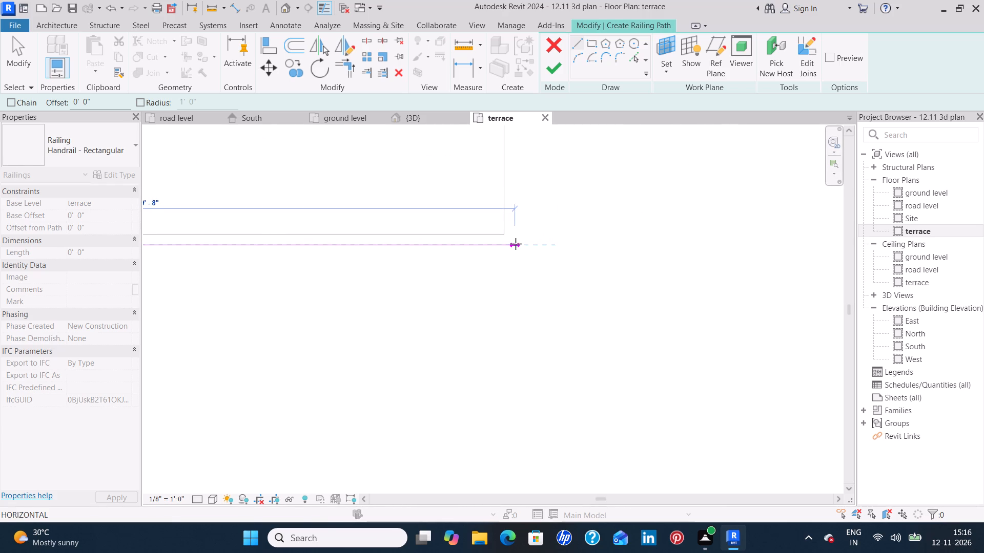
{"action": "left_click", "coordinate": [516, 244]}
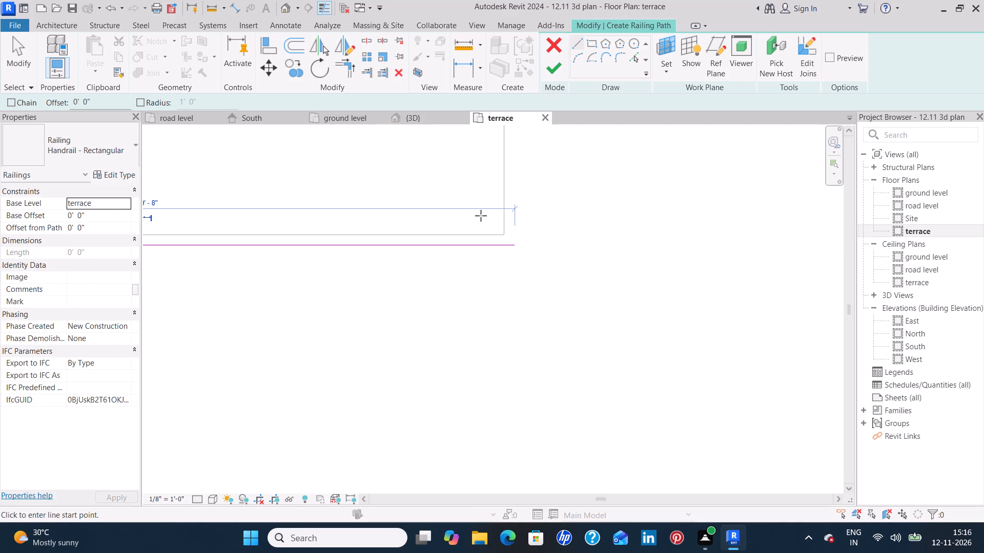
{"action": "left_click", "coordinate": [555, 72]}
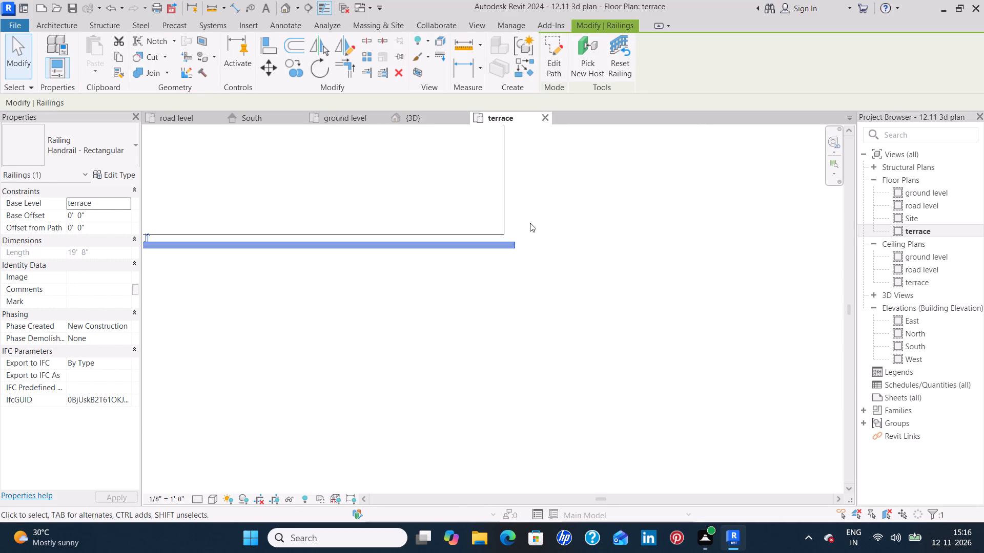
{"action": "left_click", "coordinate": [543, 180]}
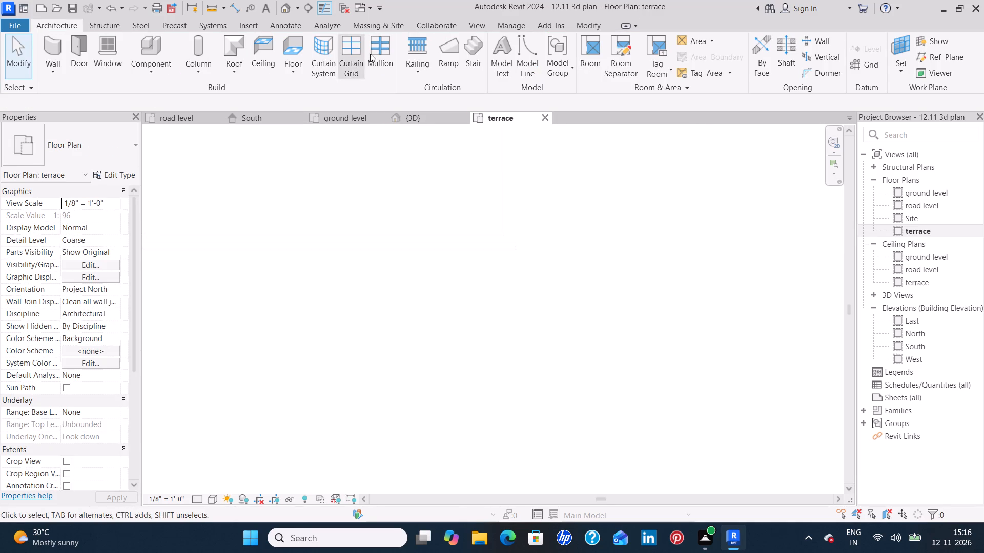
Add a Handrail - Rectangular railing about 5'-5" long from the first railing's east end northward along the step in the terrace edge.
{"action": "left_click", "coordinate": [416, 37]}
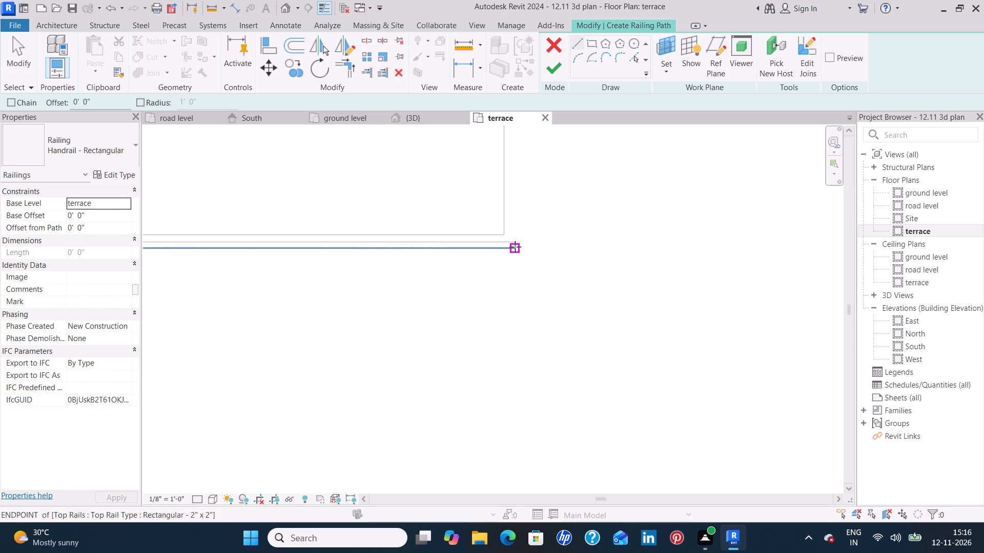
{"action": "left_click", "coordinate": [516, 244]}
{"action": "middle_click_drag", "start_coordinate": [521, 182], "coordinate": [521, 201]}
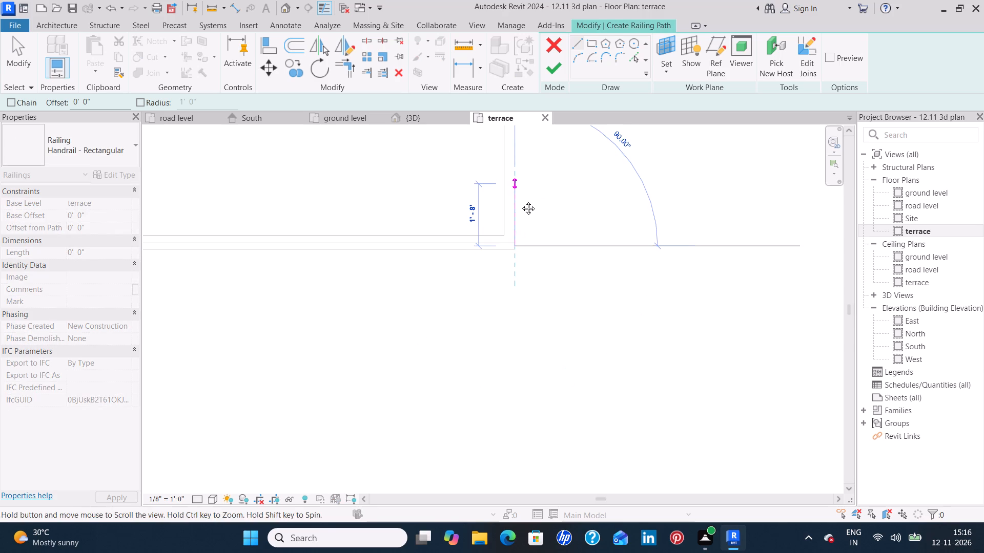
{"action": "middle_click_drag", "start_coordinate": [521, 201], "coordinate": [530, 313]}
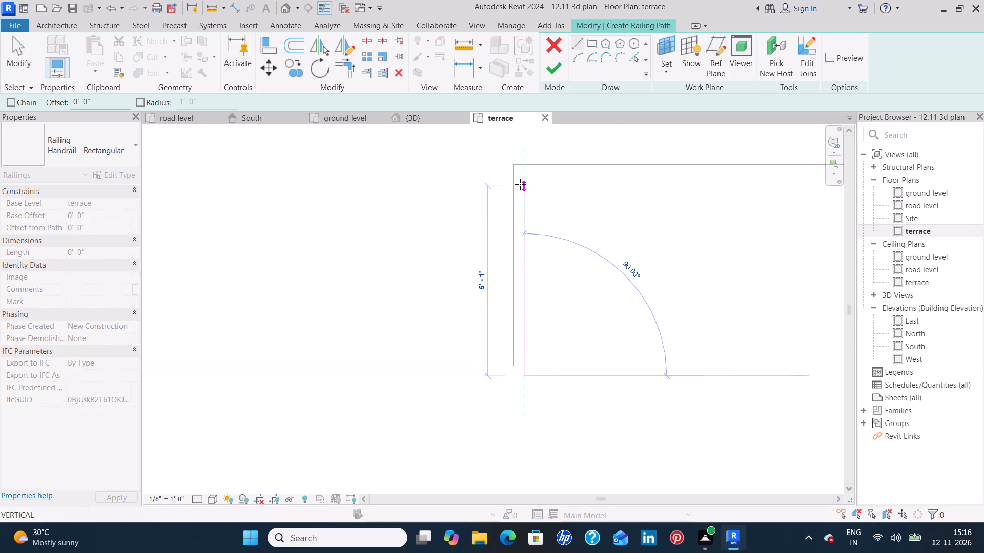
{"action": "left_click", "coordinate": [523, 173]}
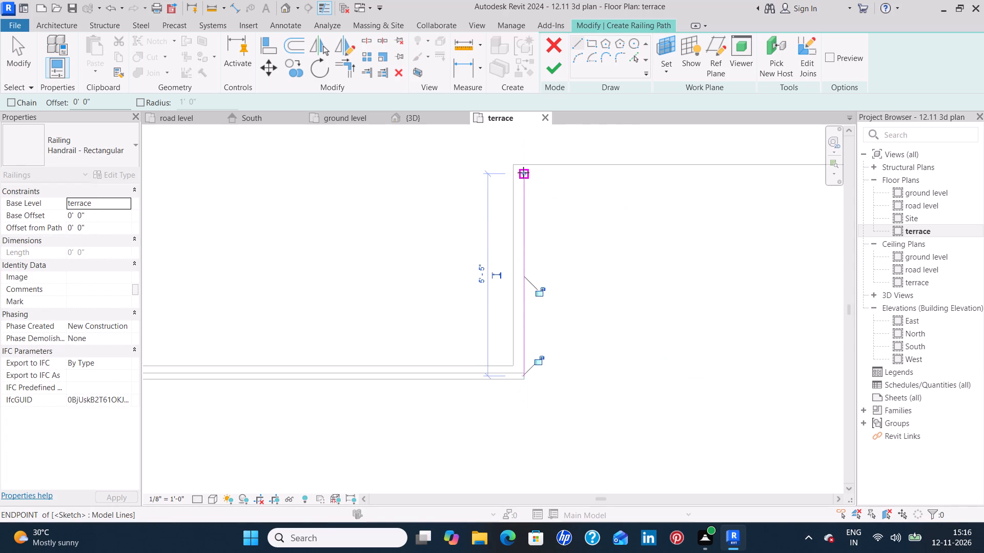
{"action": "left_click", "coordinate": [550, 70]}
{"action": "left_click", "coordinate": [397, 225]}
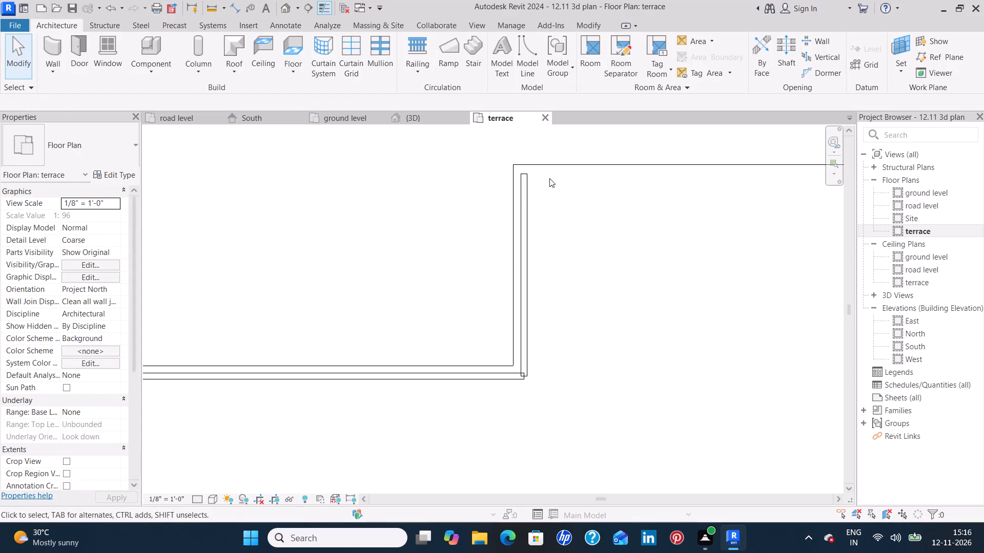
Add a Handrail - Rectangular railing about 26'-9" long from the step railing's north end eastward, just inside the terrace's north edge.
{"action": "middle_click_drag", "start_coordinate": [549, 178], "coordinate": [466, 225]}
{"action": "scroll", "coordinate": [430, 205], "scroll_direction": "up", "scroll_amount": 1}
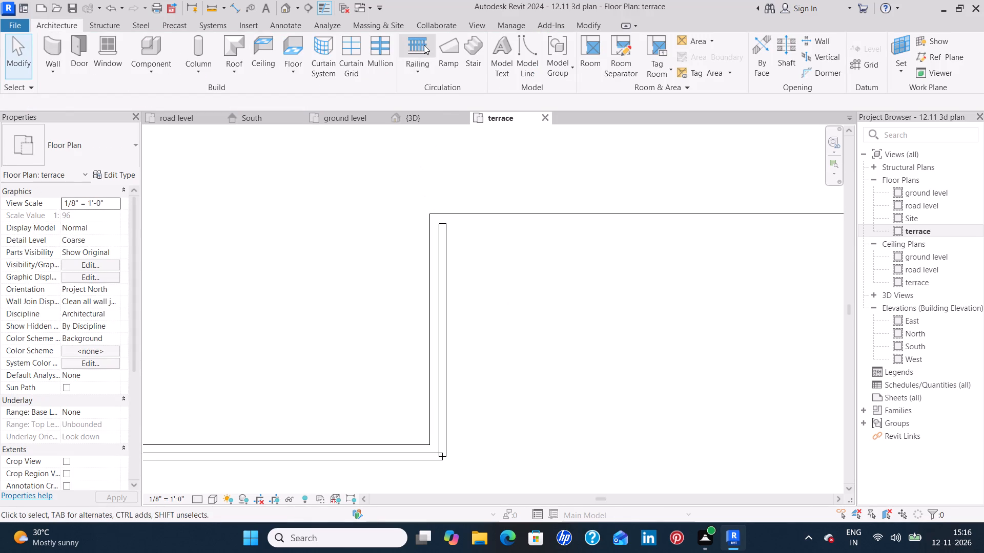
{"action": "left_click", "coordinate": [424, 45]}
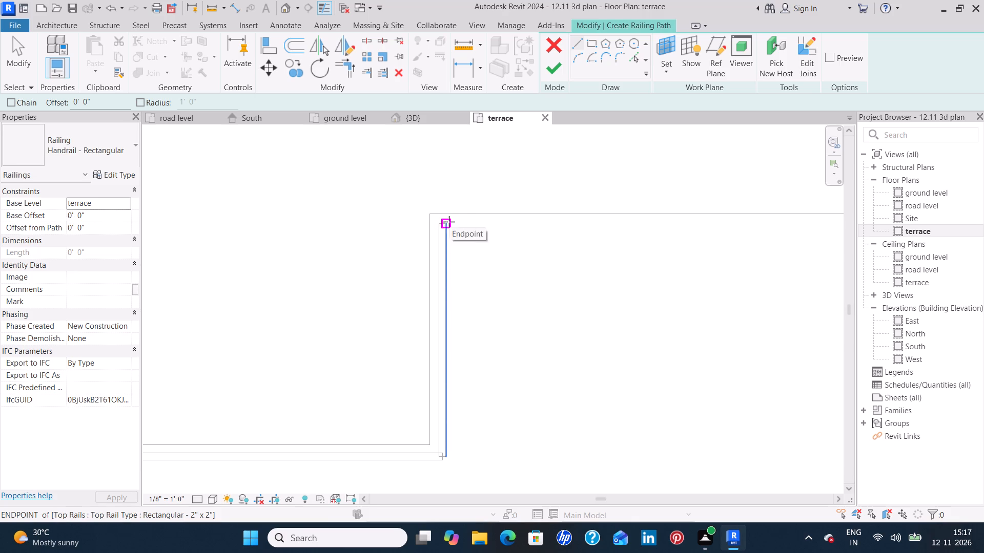
{"action": "left_click", "coordinate": [442, 224]}
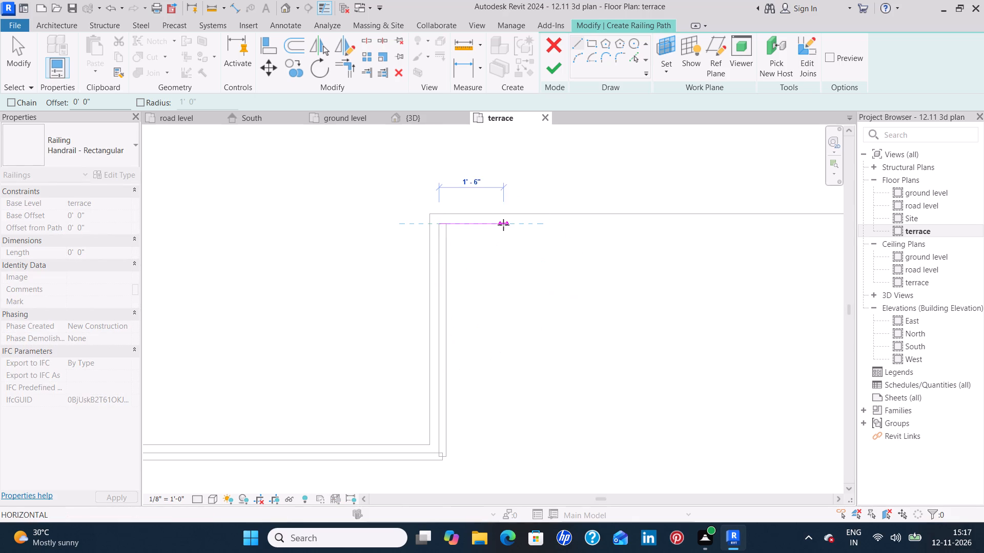
{"action": "key", "text": "Escape"}
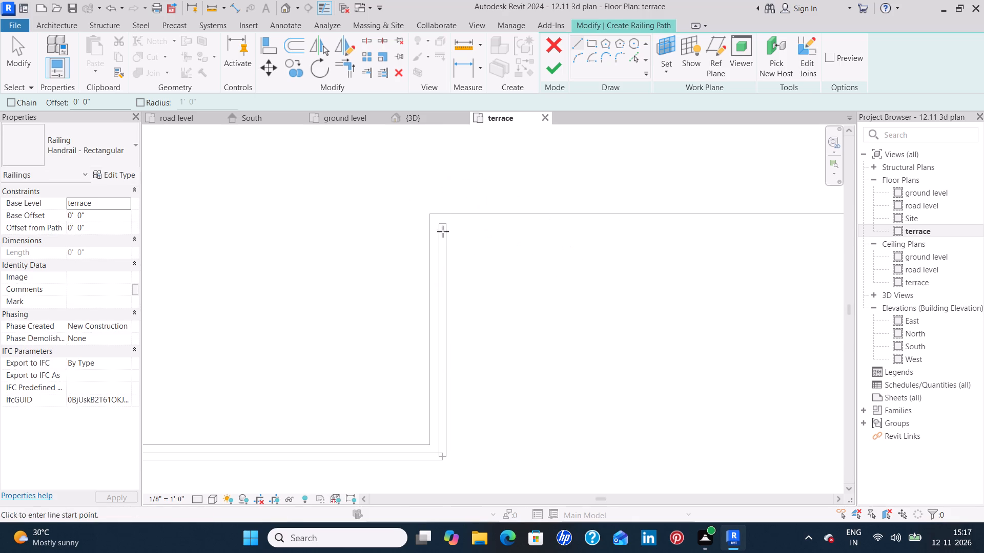
{"action": "scroll", "coordinate": [431, 220], "scroll_direction": "up", "scroll_amount": 8}
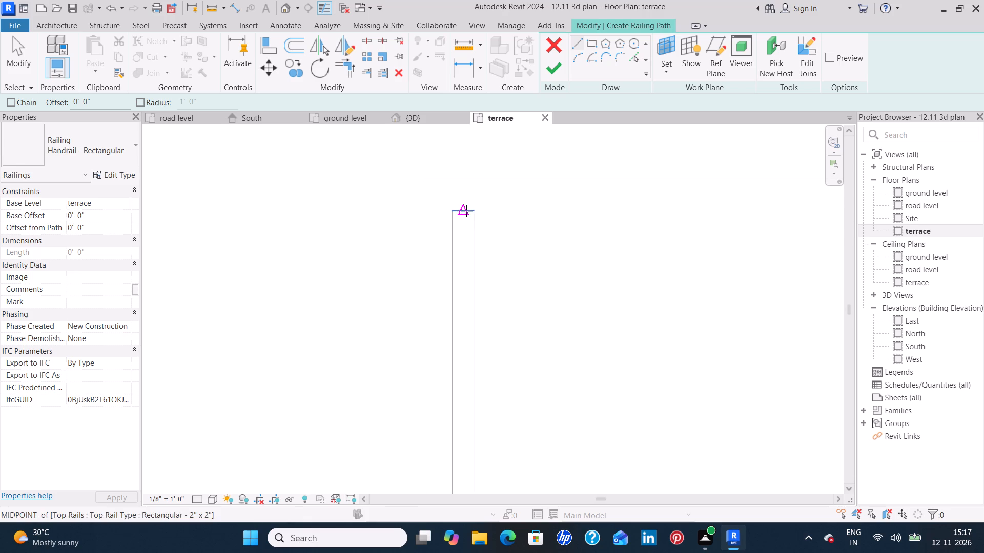
{"action": "left_click", "coordinate": [462, 211]}
{"action": "scroll", "coordinate": [682, 210], "scroll_direction": "down", "scroll_amount": 4}
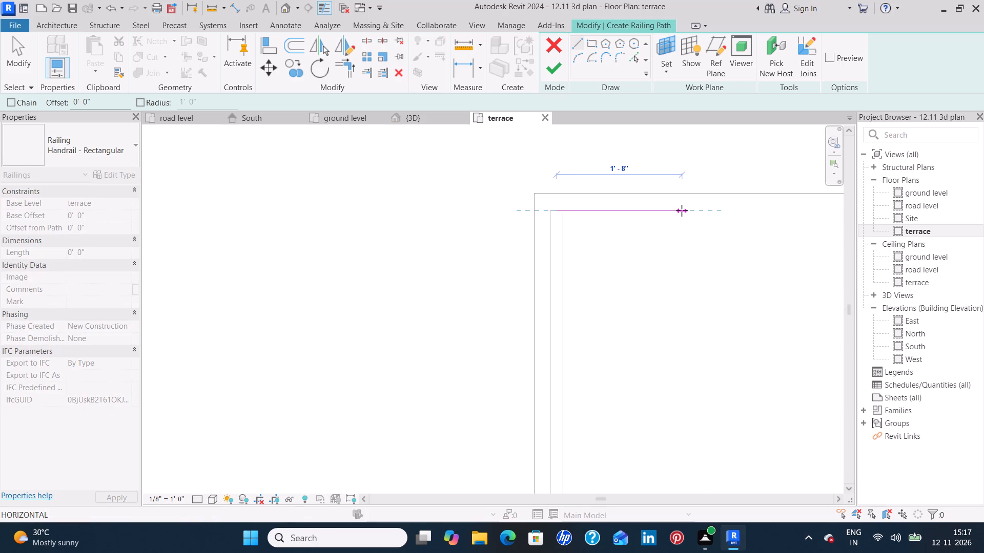
{"action": "scroll", "coordinate": [682, 210], "scroll_direction": "down", "scroll_amount": 2}
{"action": "middle_click_drag", "start_coordinate": [682, 210], "coordinate": [376, 236]}
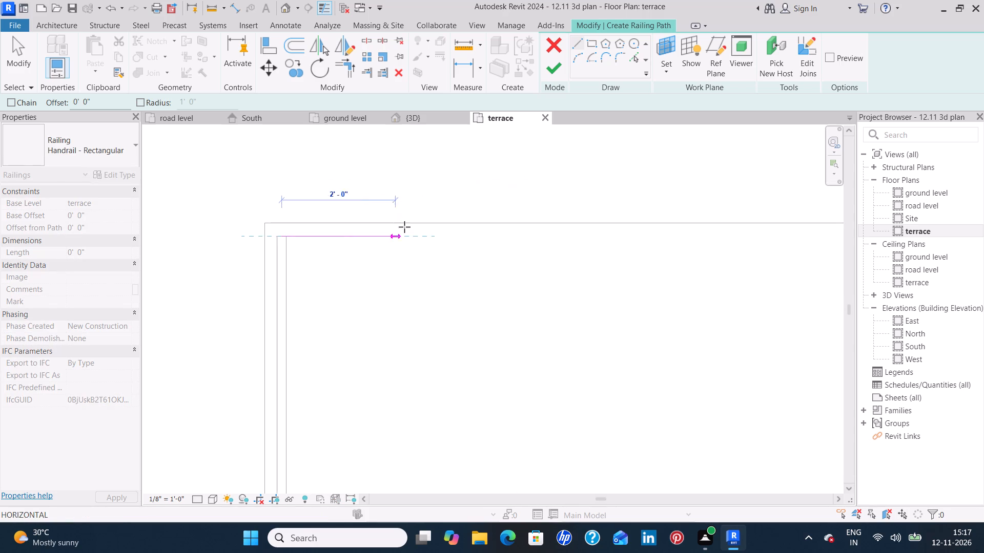
{"action": "scroll", "coordinate": [408, 226], "scroll_direction": "down", "scroll_amount": 3}
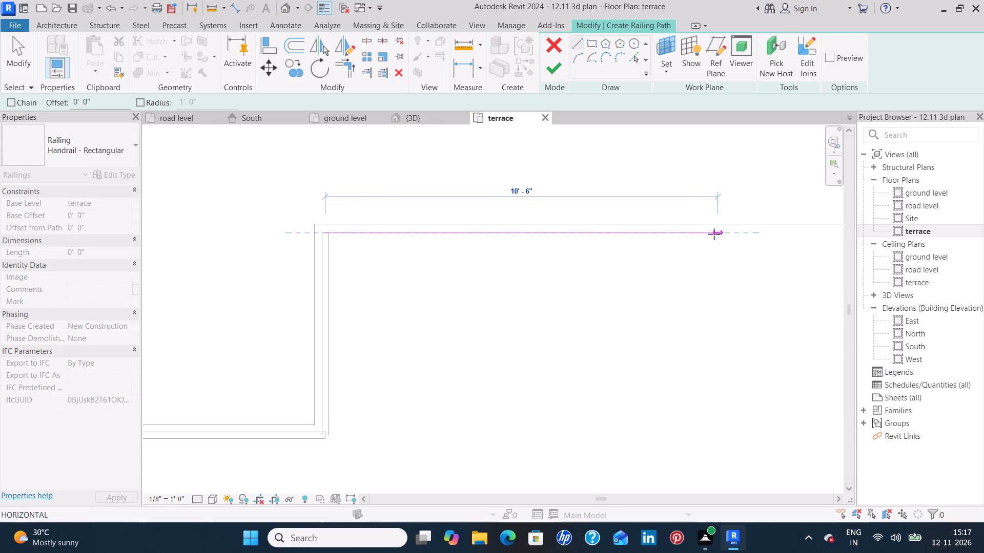
{"action": "middle_click_drag", "start_coordinate": [599, 251], "coordinate": [397, 256]}
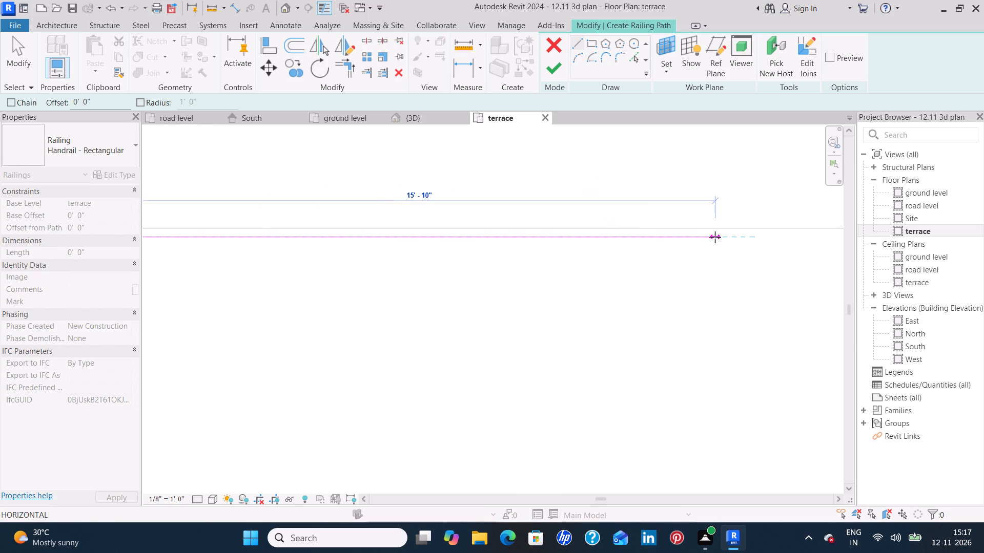
{"action": "middle_click_drag", "start_coordinate": [715, 237], "coordinate": [396, 255]}
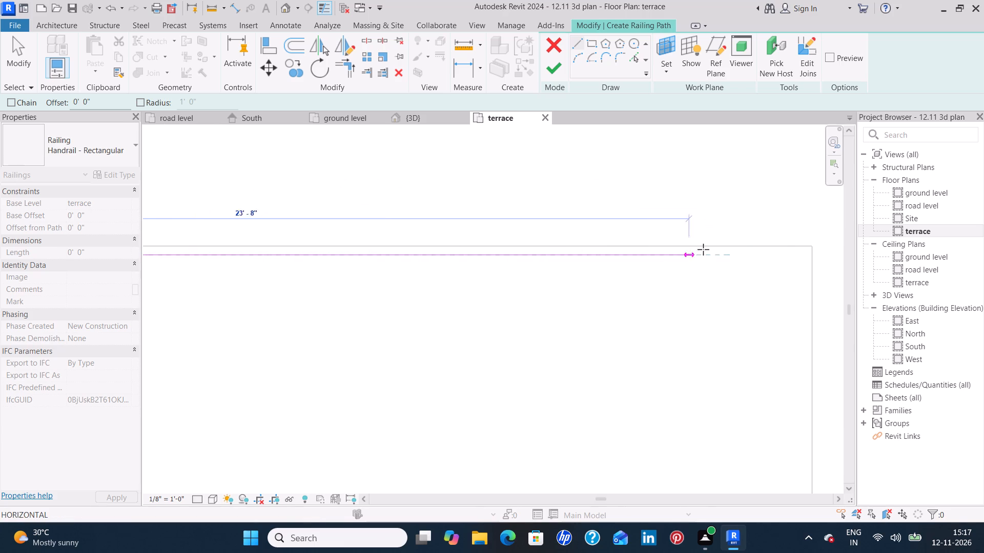
{"action": "middle_click_drag", "start_coordinate": [717, 257], "coordinate": [469, 257]}
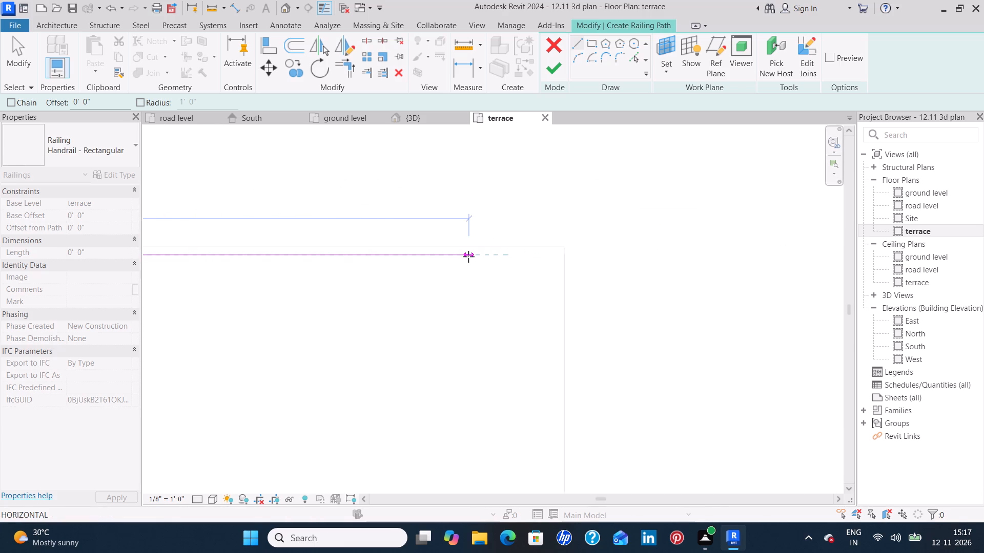
{"action": "scroll", "coordinate": [570, 264], "scroll_direction": "up", "scroll_amount": 7}
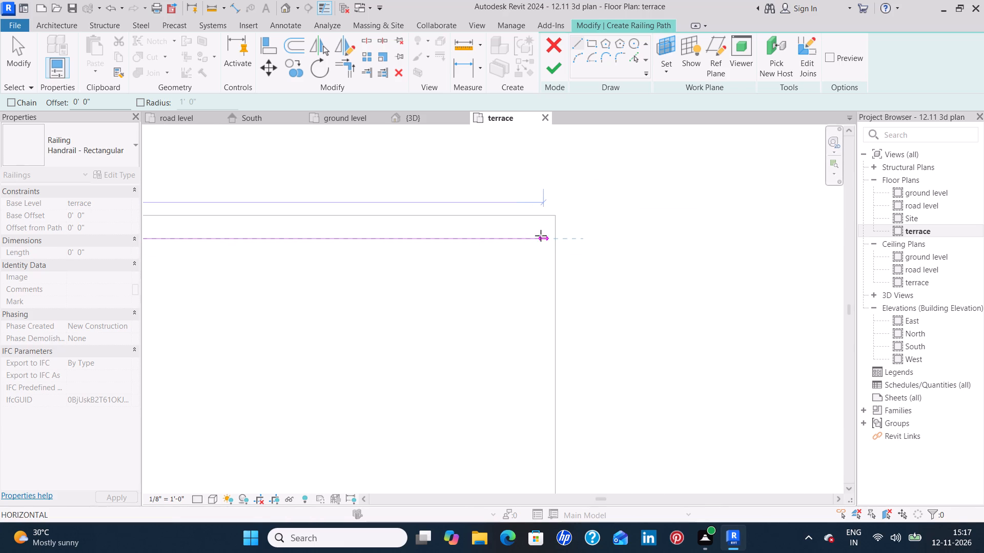
{"action": "left_click", "coordinate": [537, 236]}
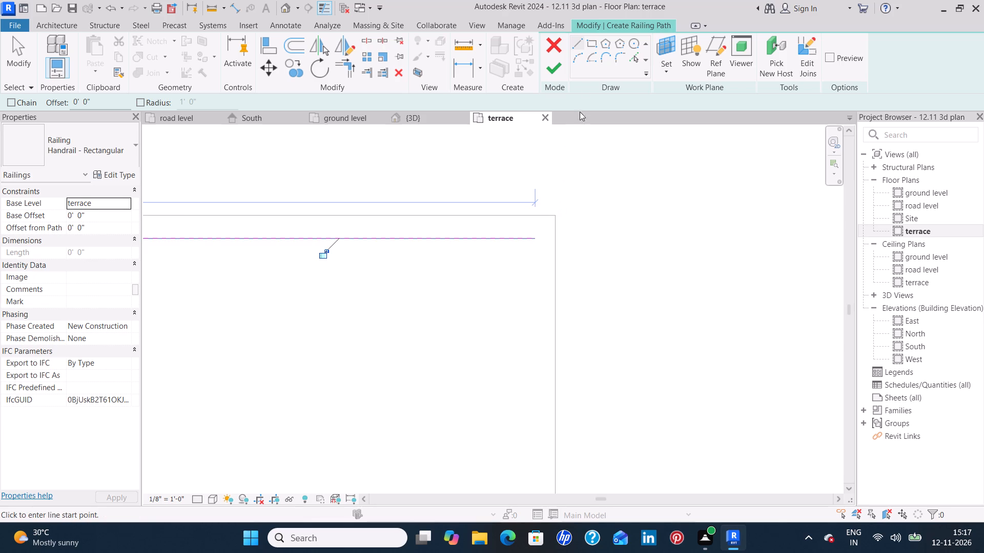
{"action": "left_click", "coordinate": [552, 75]}
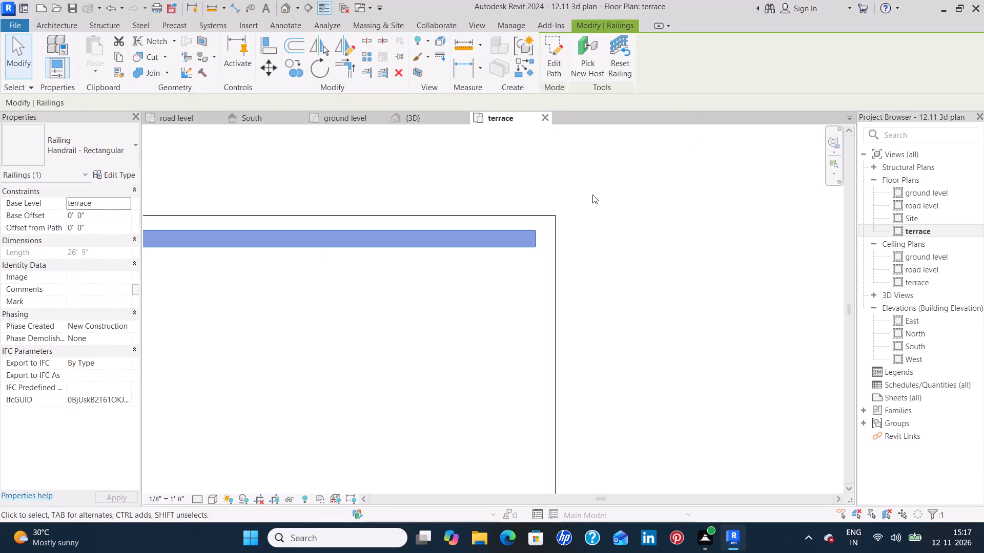
{"action": "left_click", "coordinate": [592, 195]}
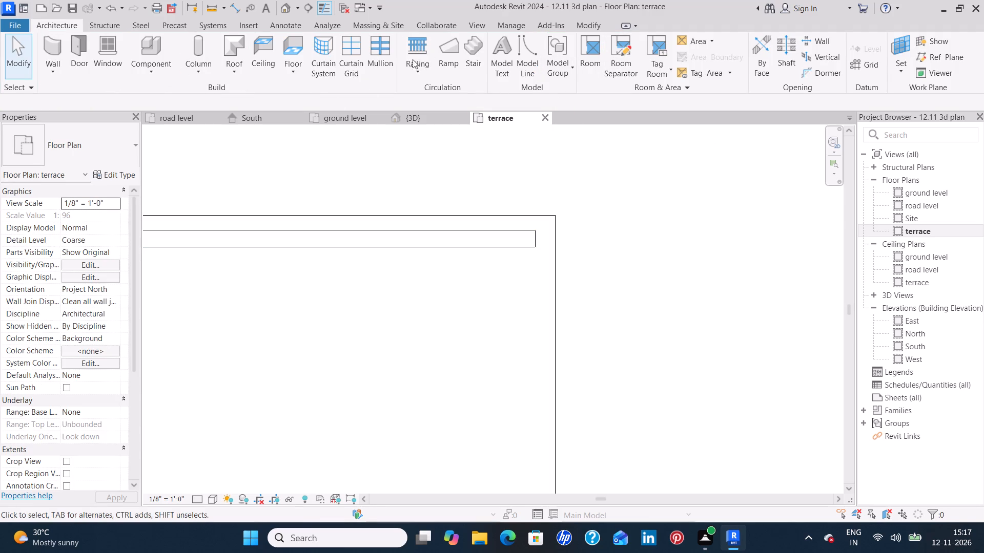
Add a Handrail - Rectangular railing from the north railing's east end southward inside the east terrace edge, ending just before the notch.
{"action": "left_click", "coordinate": [417, 51]}
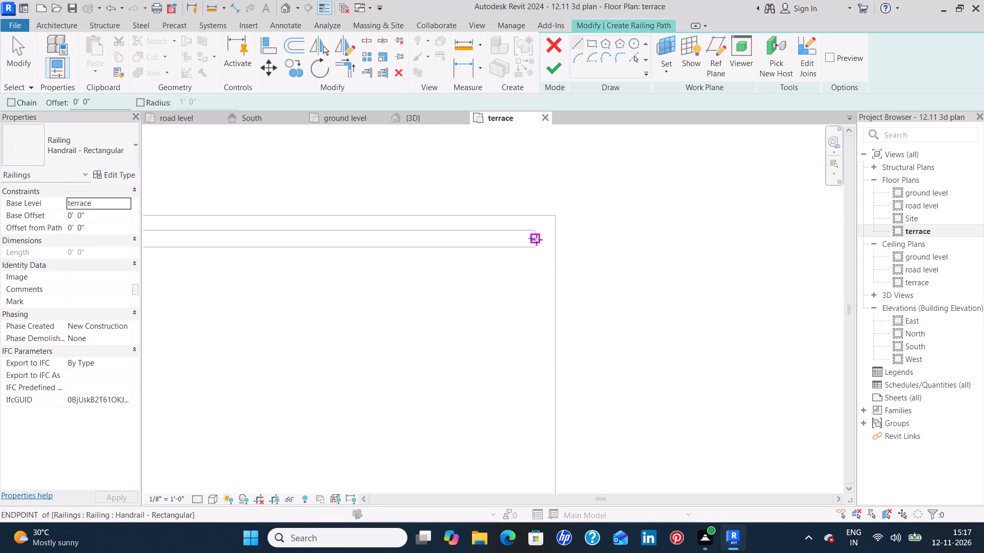
{"action": "left_click", "coordinate": [537, 240]}
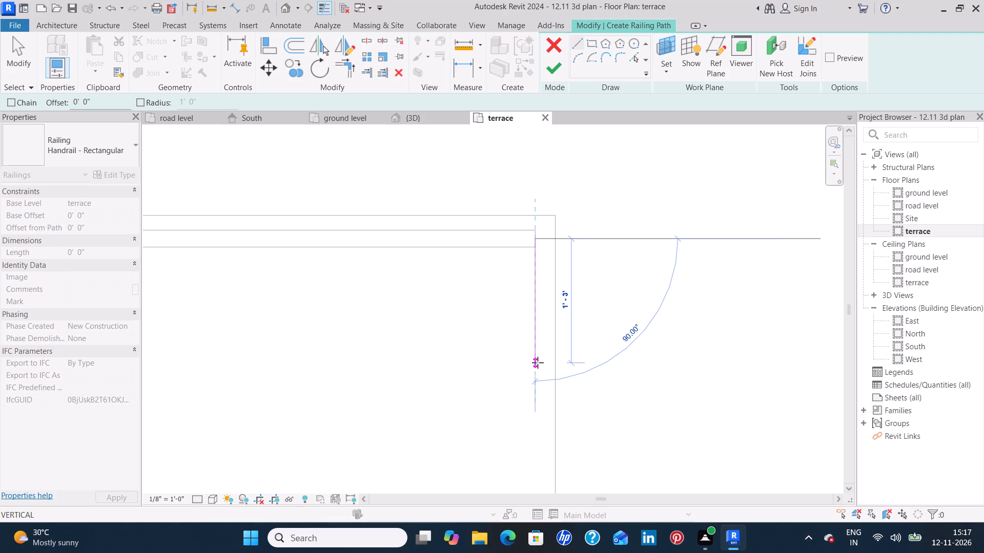
{"action": "middle_click_drag", "start_coordinate": [538, 363], "coordinate": [529, 262]}
{"action": "middle_click_drag", "start_coordinate": [533, 348], "coordinate": [540, 250]}
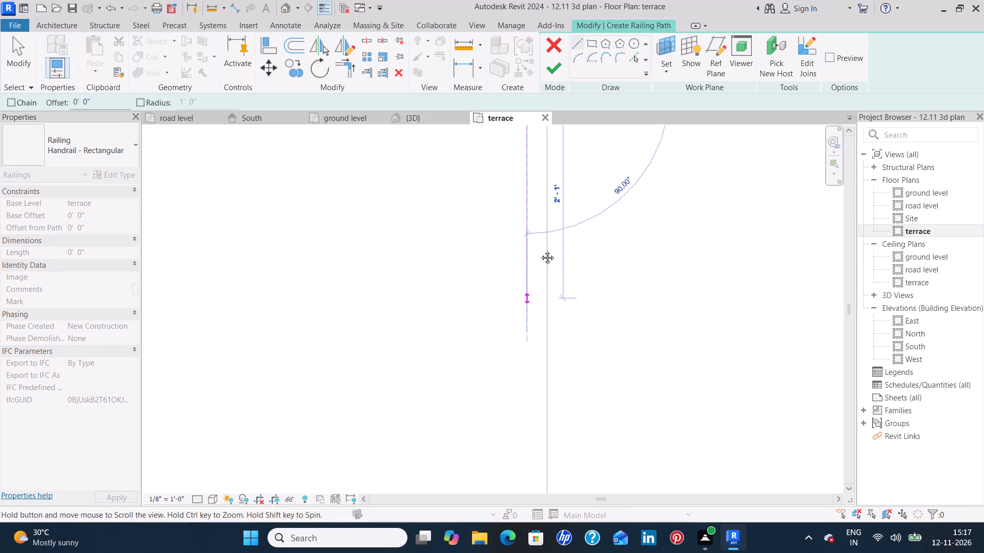
{"action": "middle_click_drag", "start_coordinate": [540, 250], "coordinate": [542, 238]}
{"action": "middle_click_drag", "start_coordinate": [532, 370], "coordinate": [547, 306]}
{"action": "scroll", "coordinate": [558, 252], "scroll_direction": "down", "scroll_amount": 3}
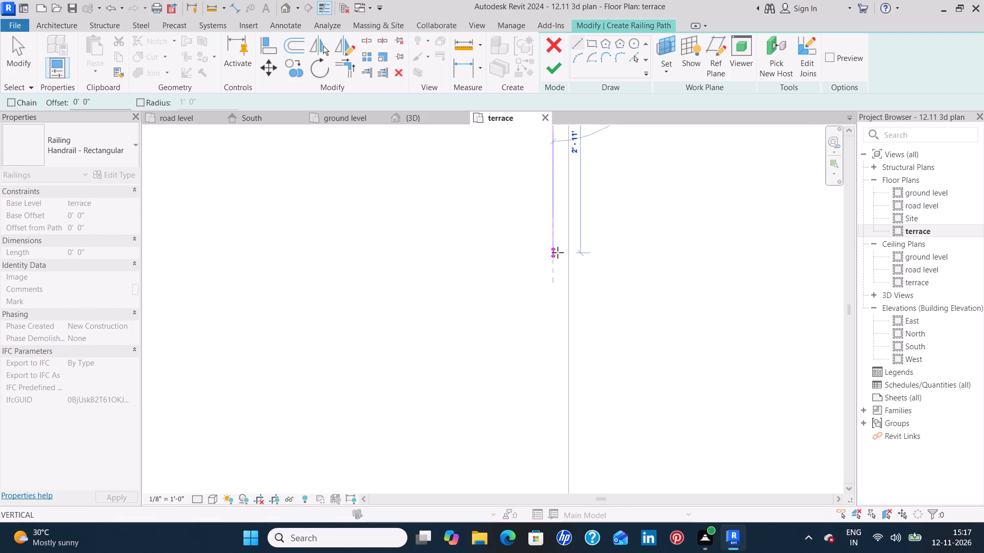
{"action": "scroll", "coordinate": [558, 252], "scroll_direction": "down", "scroll_amount": 2}
{"action": "middle_click_drag", "start_coordinate": [563, 293], "coordinate": [569, 207]}
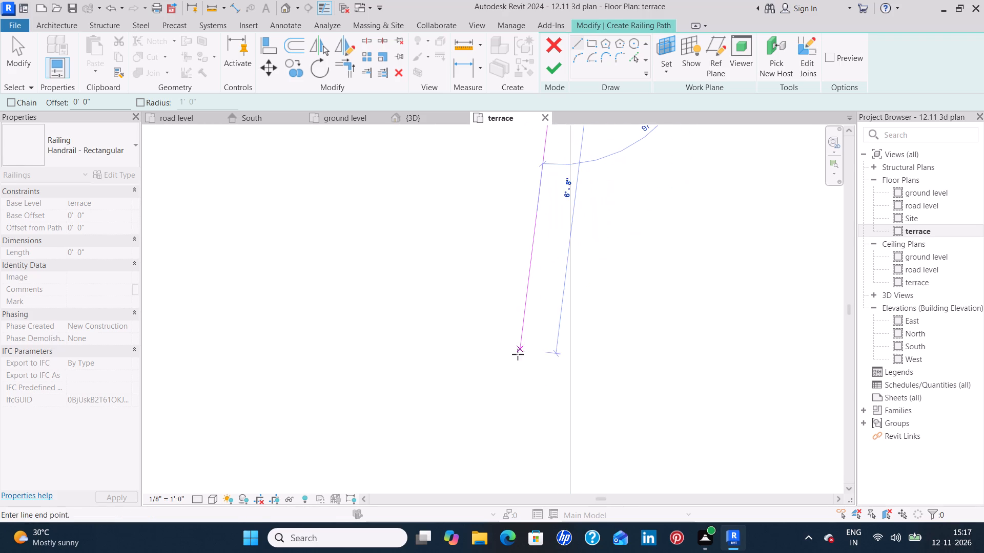
{"action": "middle_click_drag", "start_coordinate": [534, 376], "coordinate": [549, 304]}
{"action": "scroll", "coordinate": [553, 282], "scroll_direction": "down", "scroll_amount": 5}
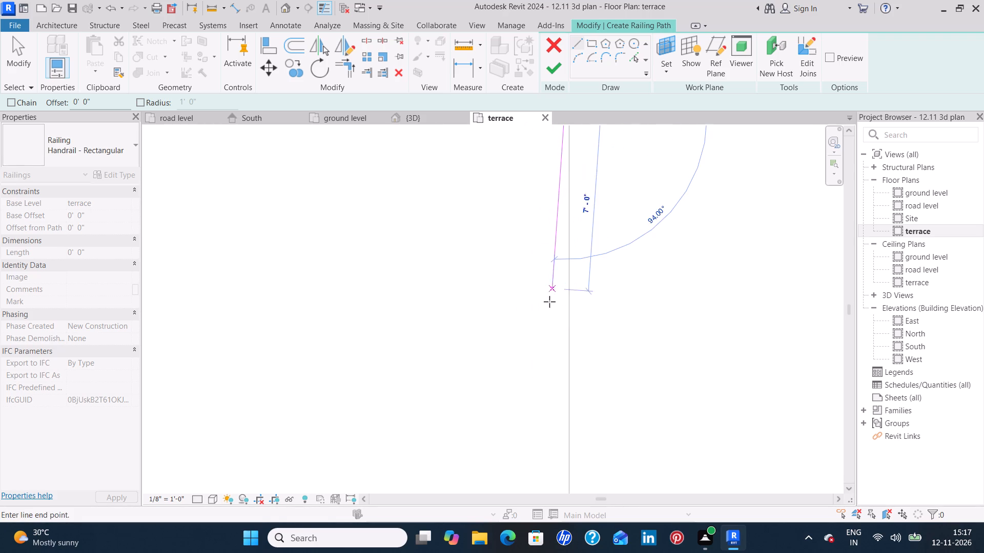
{"action": "middle_click_drag", "start_coordinate": [551, 325], "coordinate": [562, 249]}
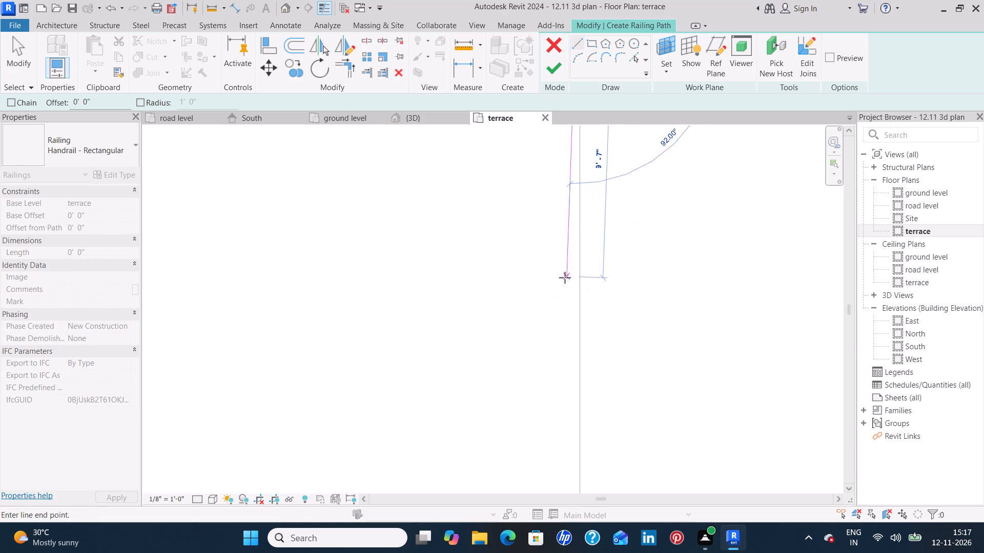
{"action": "middle_click_drag", "start_coordinate": [577, 406], "coordinate": [565, 235]}
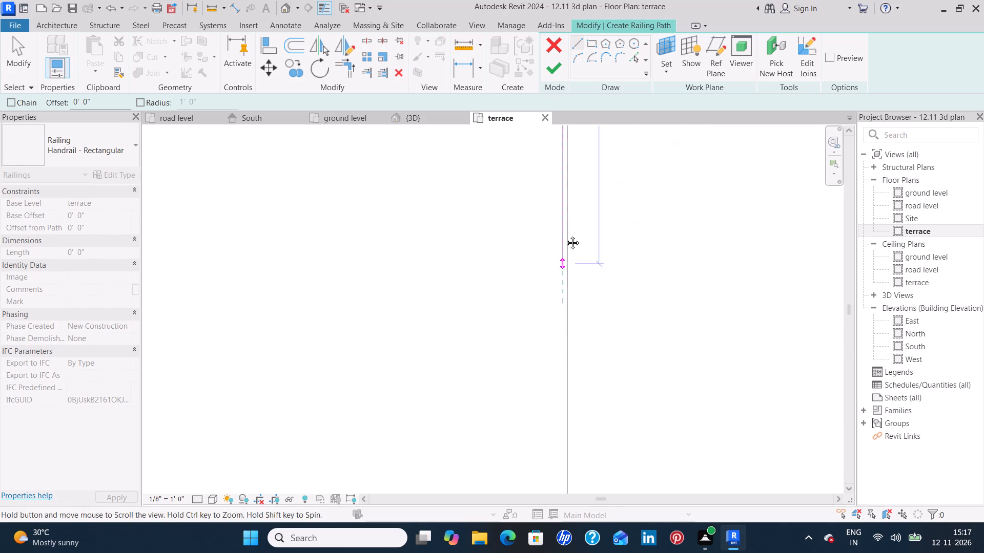
{"action": "middle_click_drag", "start_coordinate": [565, 235], "coordinate": [561, 212]}
{"action": "middle_click_drag", "start_coordinate": [562, 433], "coordinate": [545, 253]}
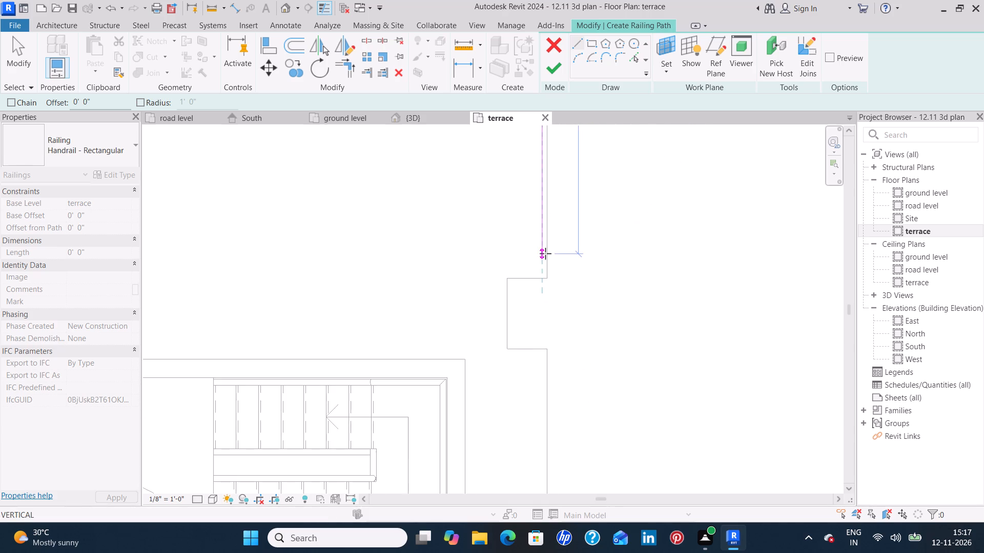
{"action": "scroll", "coordinate": [541, 253], "scroll_direction": "up", "scroll_amount": 12}
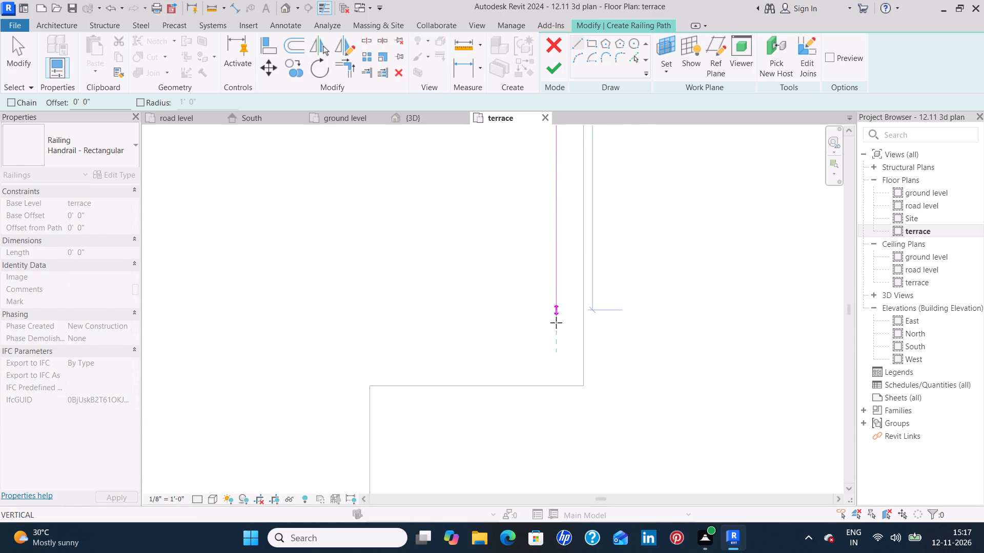
{"action": "left_click", "coordinate": [557, 365]}
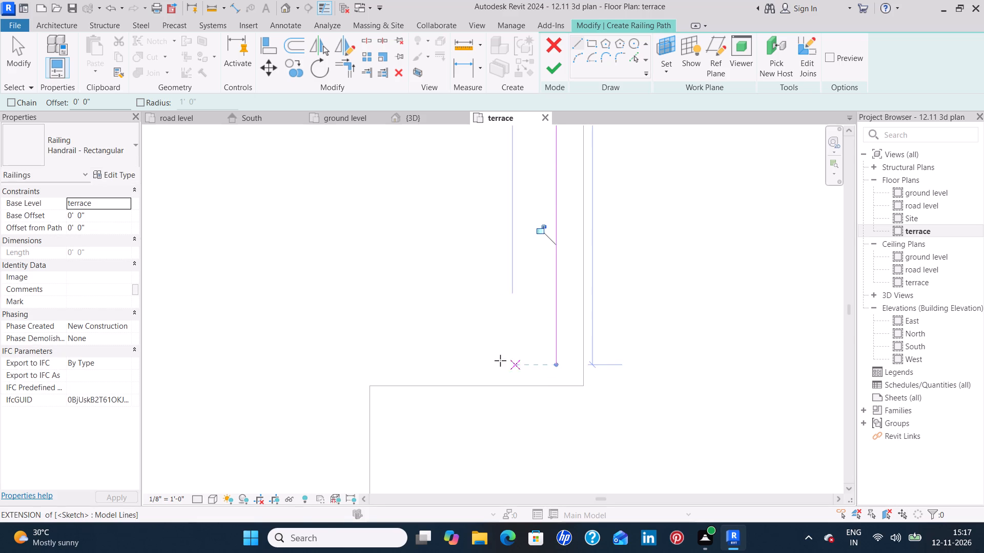
{"action": "left_click", "coordinate": [557, 69]}
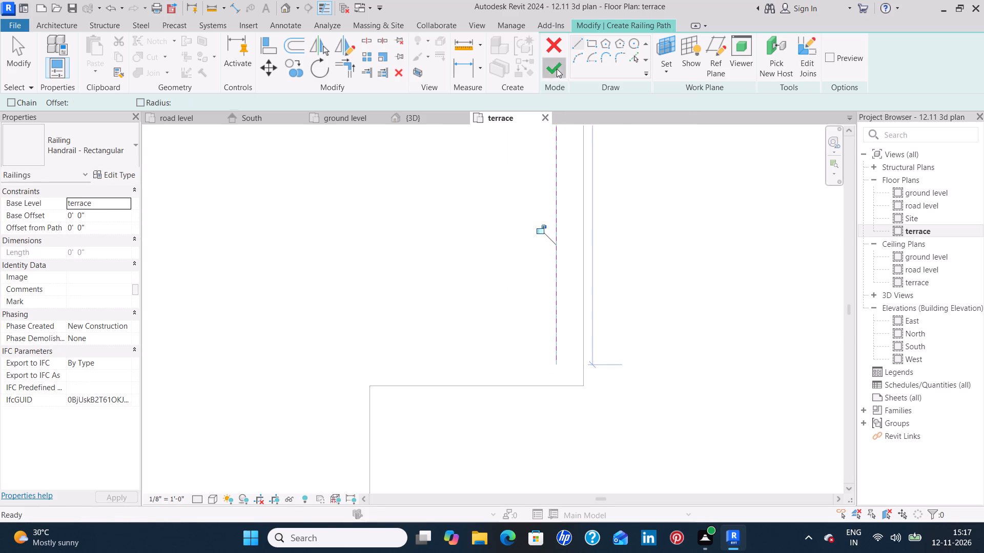
{"action": "left_click", "coordinate": [482, 272]}
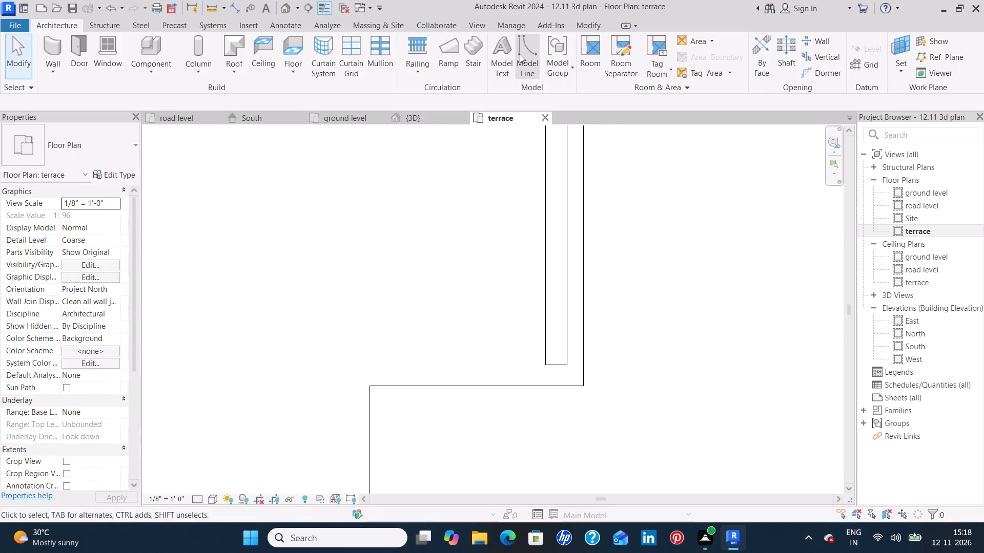
Add a Handrail - Rectangular railing about 1'-6" long from the east railing's south end westward along the notch's north side.
{"action": "left_click", "coordinate": [415, 45]}
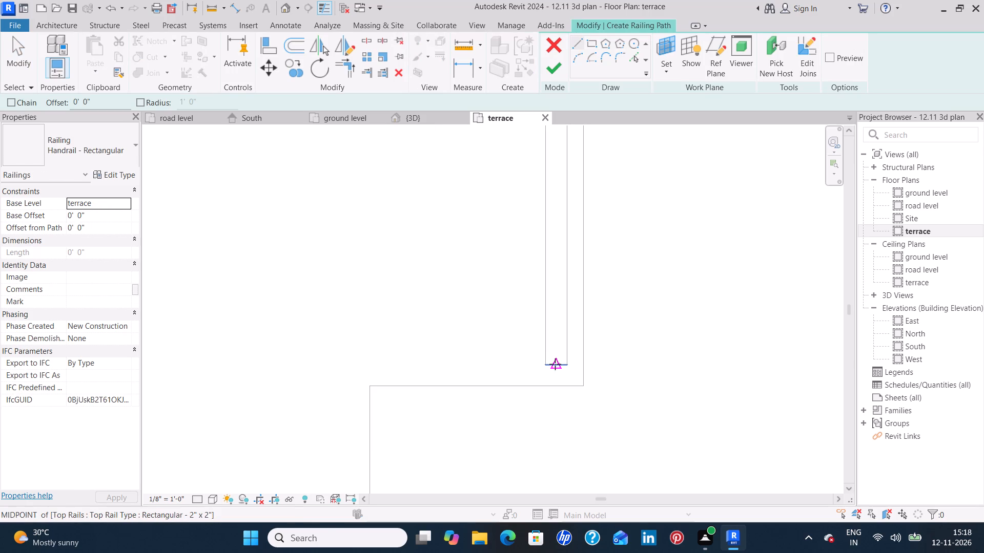
{"action": "left_click", "coordinate": [556, 364]}
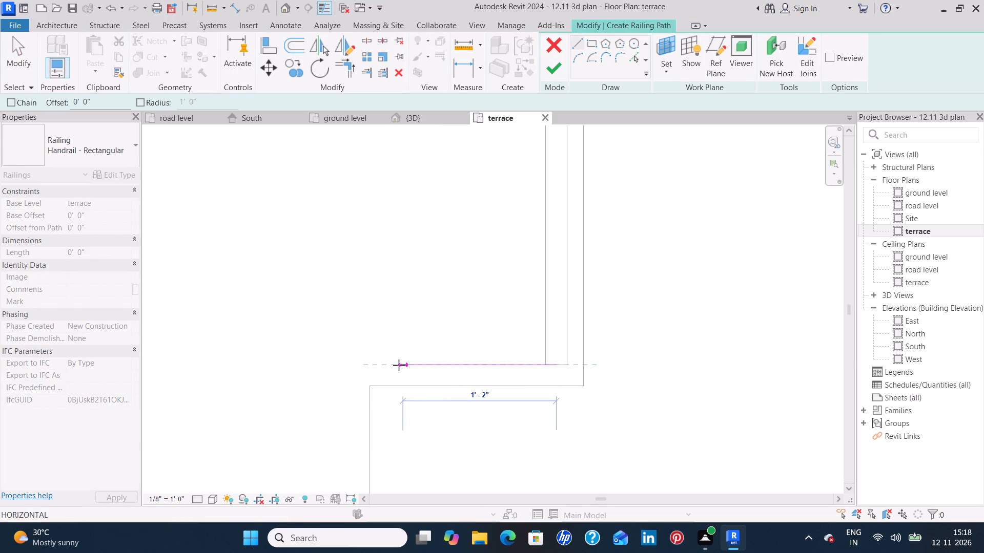
{"action": "left_click", "coordinate": [354, 367]}
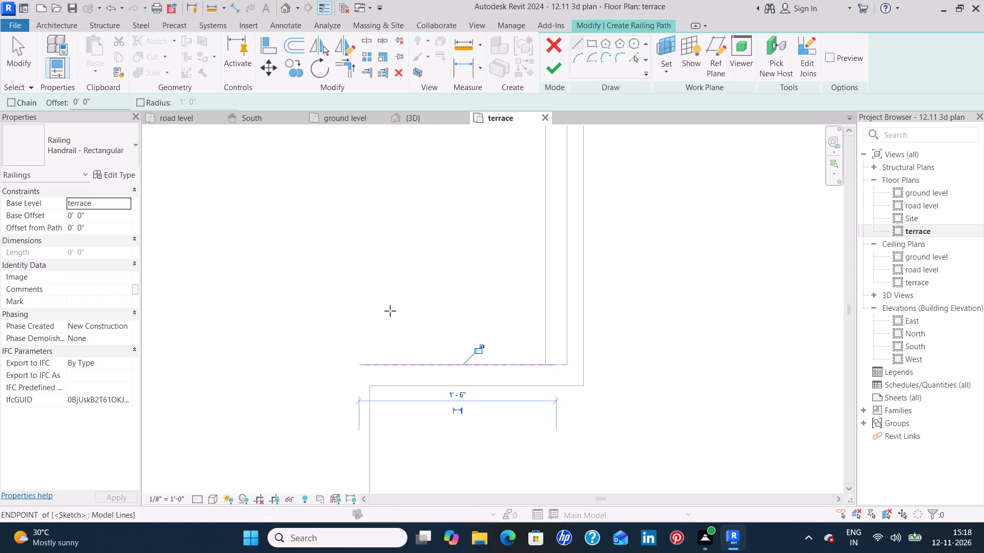
{"action": "left_click", "coordinate": [551, 65]}
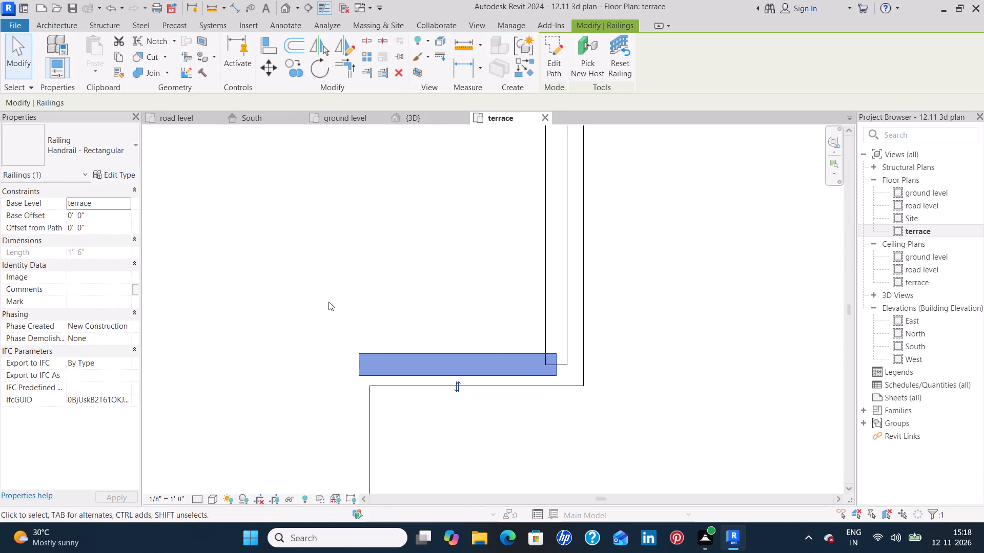
{"action": "left_click", "coordinate": [329, 302]}
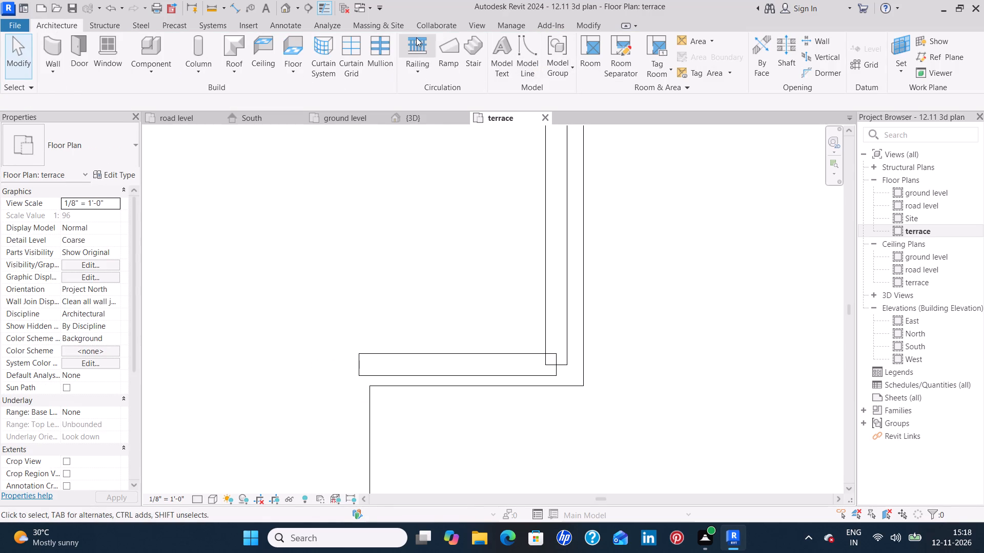
Add a Handrail - Rectangular railing about 3'-1" long from the notch railing's west end southward, ending just past the notch's south edge.
{"action": "left_click", "coordinate": [416, 37]}
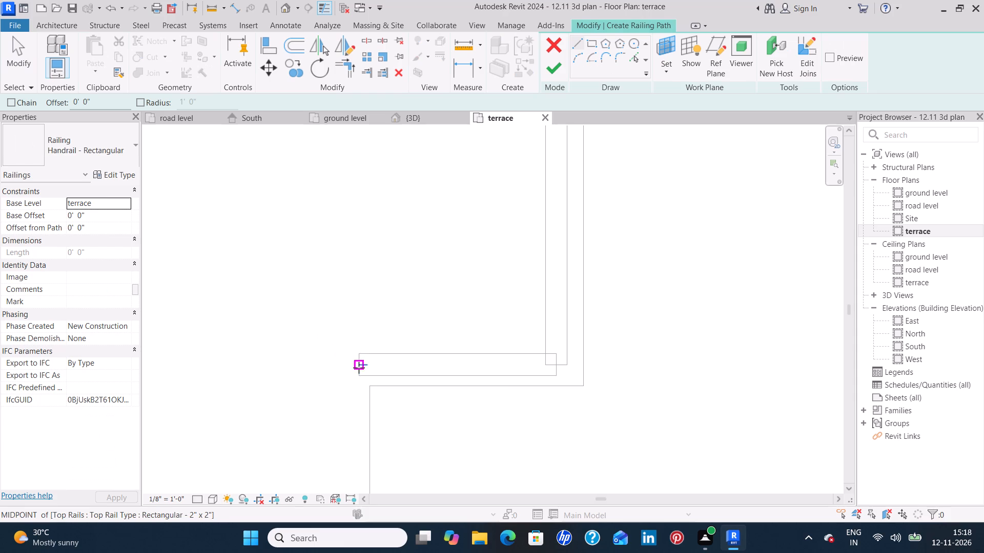
{"action": "left_click", "coordinate": [359, 368]}
{"action": "middle_click_drag", "start_coordinate": [357, 440], "coordinate": [355, 252]}
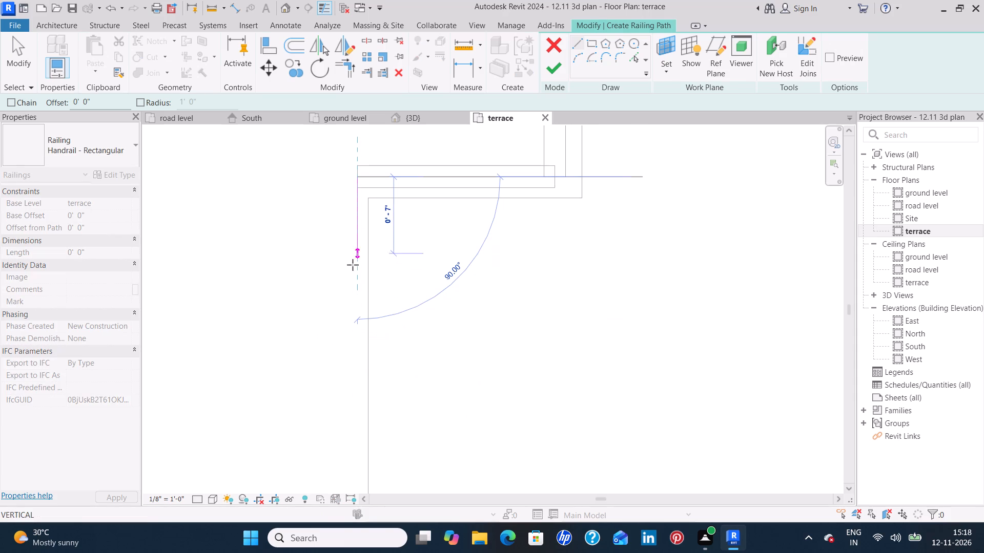
{"action": "scroll", "coordinate": [362, 421], "scroll_direction": "down", "scroll_amount": 5}
{"action": "middle_click_drag", "start_coordinate": [362, 411], "coordinate": [373, 185]}
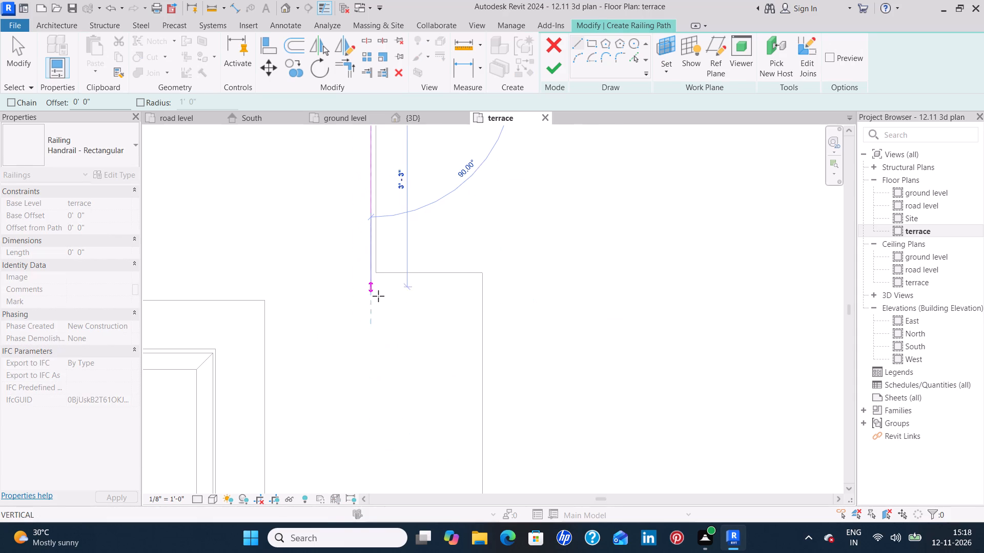
{"action": "scroll", "coordinate": [366, 270], "scroll_direction": "up", "scroll_amount": 8}
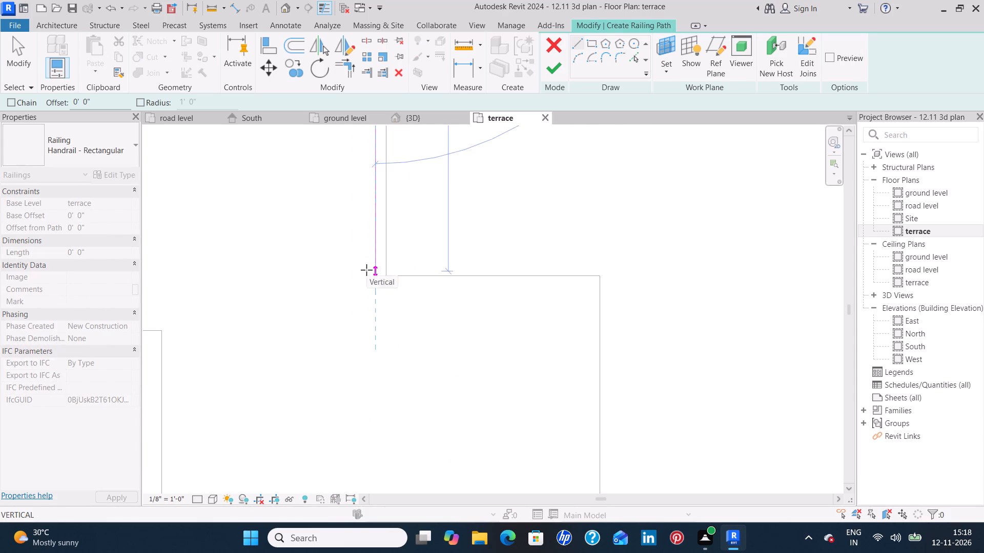
{"action": "scroll", "coordinate": [366, 270], "scroll_direction": "up", "scroll_amount": 2}
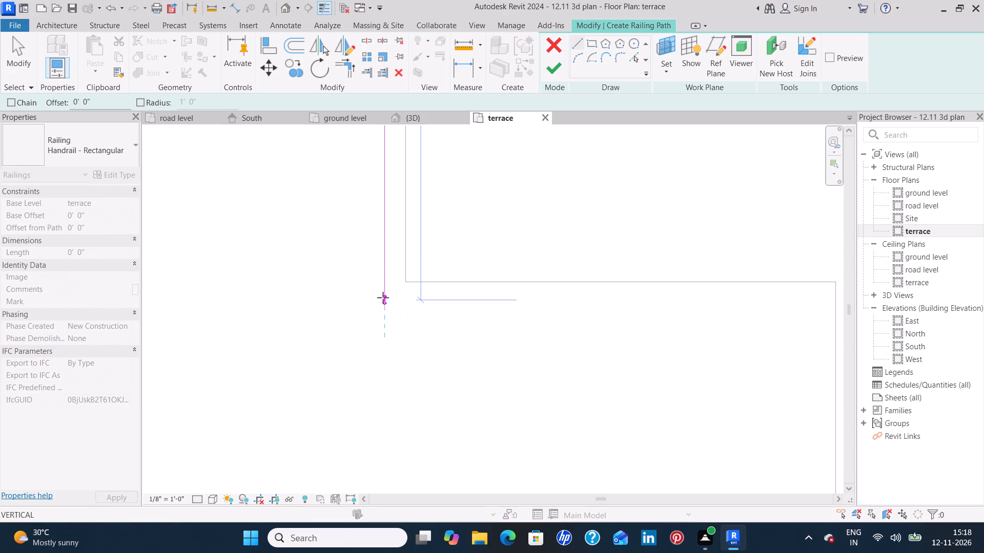
{"action": "left_click", "coordinate": [383, 297]}
{"action": "left_click", "coordinate": [547, 68]}
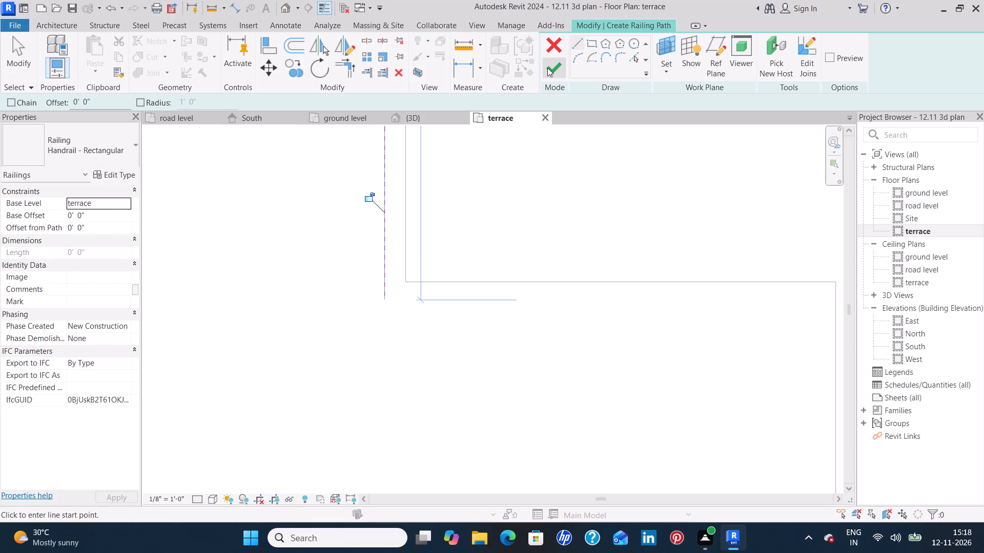
{"action": "left_click", "coordinate": [513, 192]}
Nudge the notch's west-side railing slightly west so it sits clear inside the terrace edge.
{"action": "scroll", "coordinate": [513, 192], "scroll_direction": "down", "scroll_amount": 2}
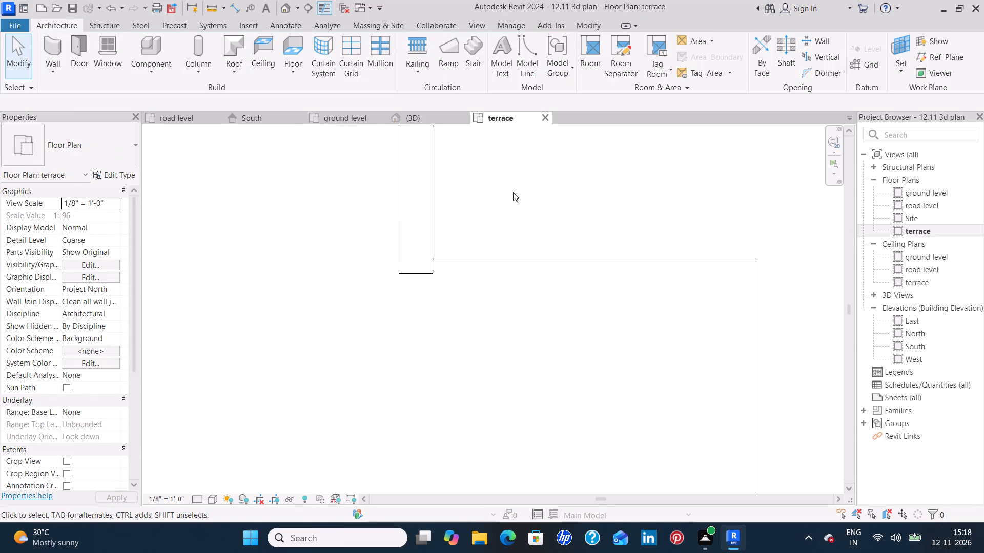
{"action": "scroll", "coordinate": [513, 192], "scroll_direction": "down", "scroll_amount": 2}
{"action": "middle_click_drag", "start_coordinate": [515, 275], "coordinate": [515, 363]}
{"action": "scroll", "coordinate": [514, 342], "scroll_direction": "down", "scroll_amount": 5}
{"action": "middle_click_drag", "start_coordinate": [531, 248], "coordinate": [518, 402]}
{"action": "left_click", "coordinate": [453, 377]}
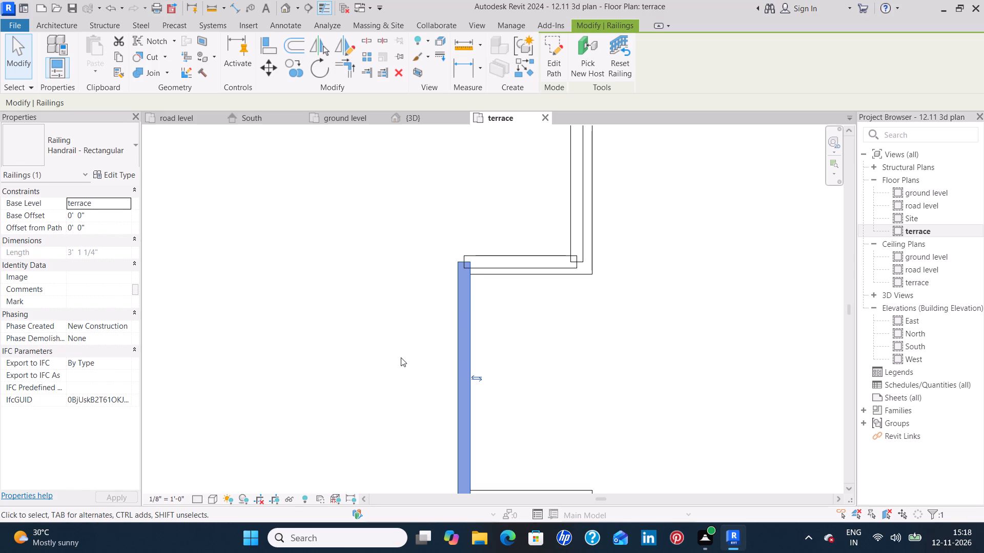
{"action": "key", "text": "Left"}
{"action": "key", "text": "Left"}
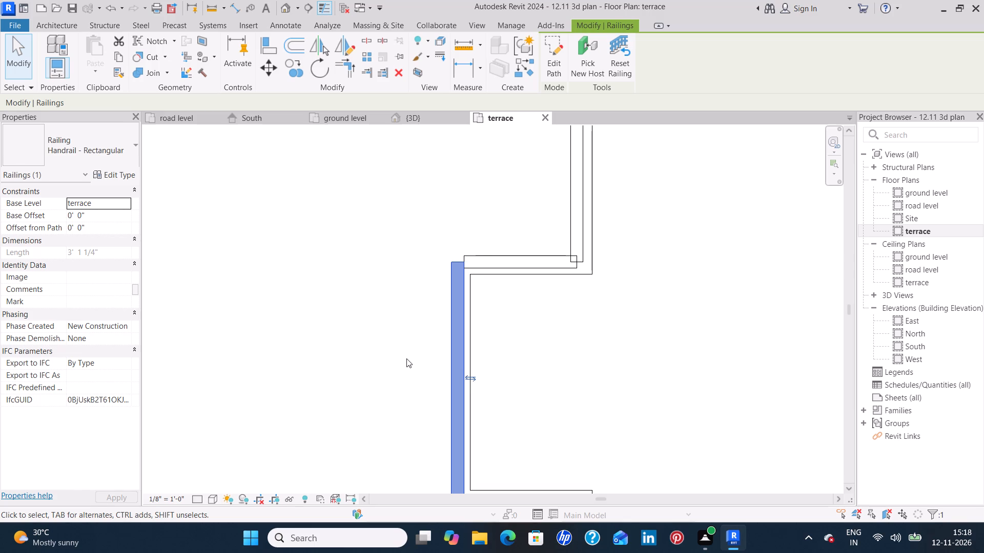
{"action": "left_click", "coordinate": [517, 326]}
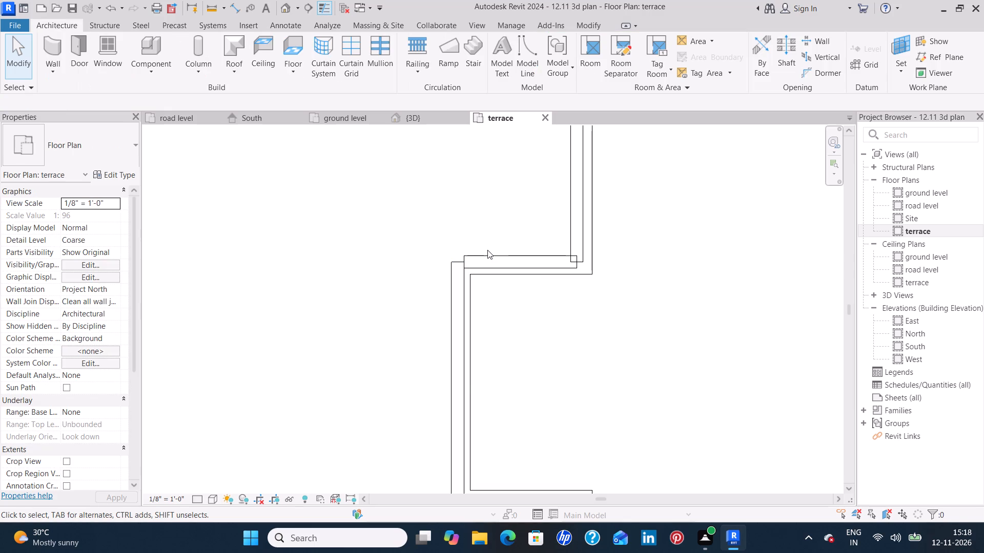
Replace the notch's north-side railing with a Handrail - Rectangular one about 1'-7" long, joining the ends of the east and west-side railings.
{"action": "left_click", "coordinate": [487, 252]}
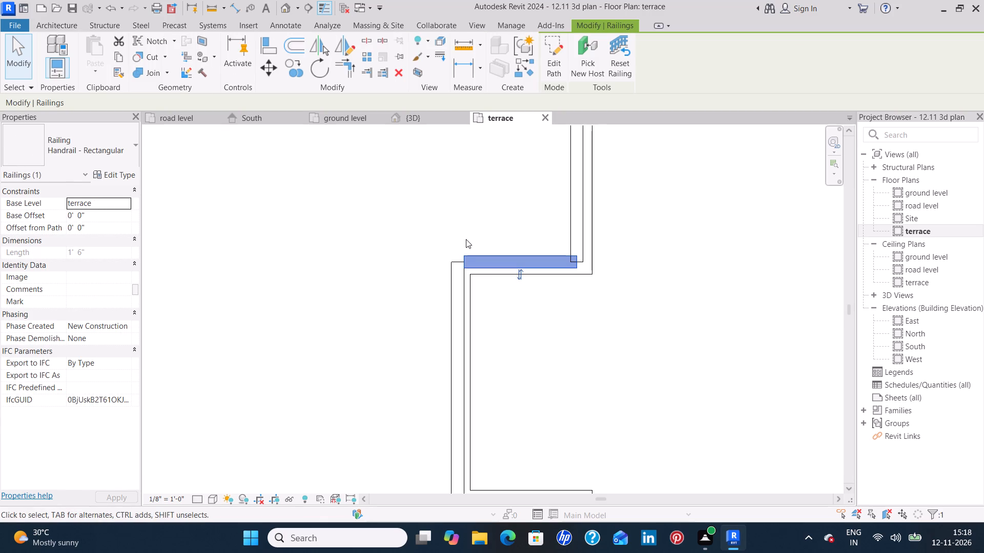
{"action": "key", "text": "Delete"}
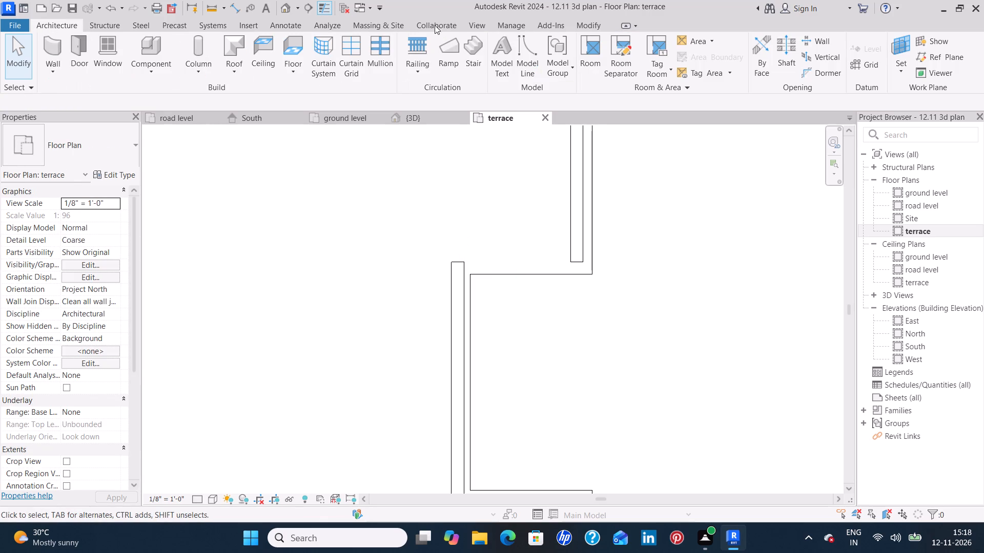
{"action": "left_click", "coordinate": [421, 44]}
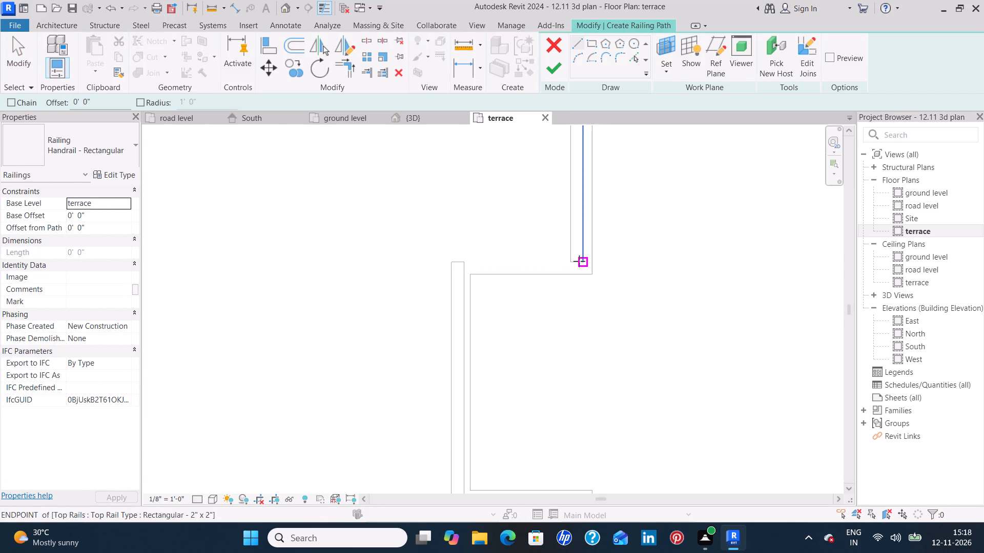
{"action": "scroll", "coordinate": [577, 263], "scroll_direction": "up", "scroll_amount": 7}
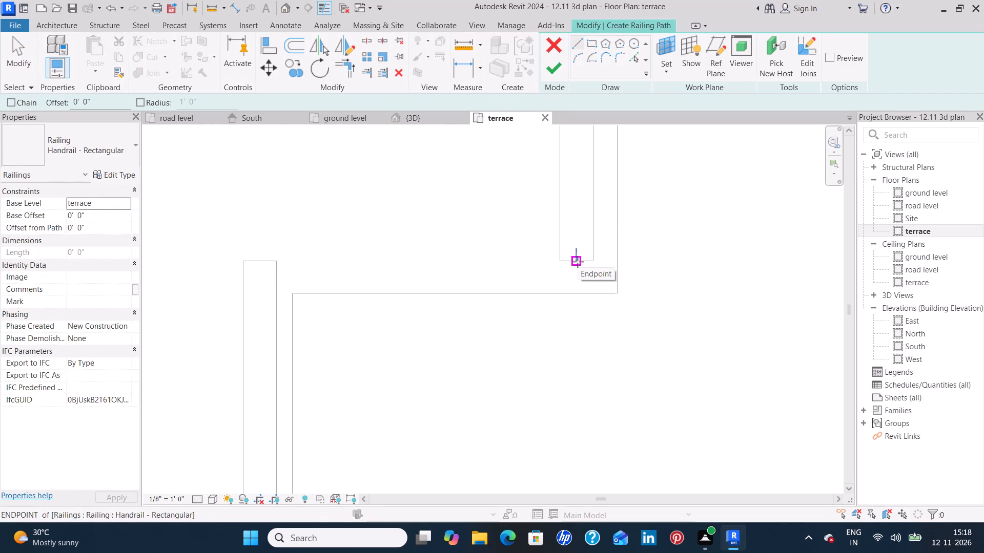
{"action": "left_click", "coordinate": [578, 262]}
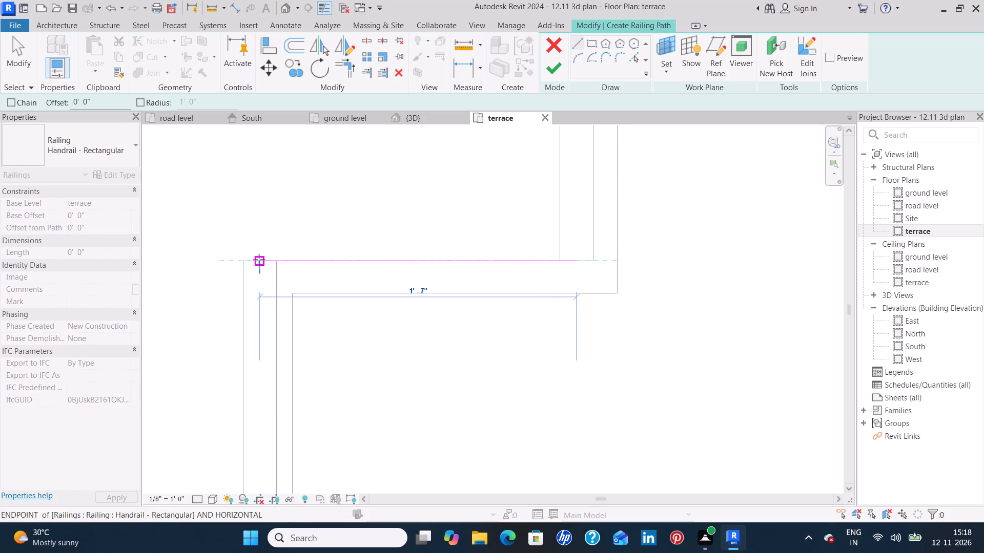
{"action": "left_click", "coordinate": [259, 260]}
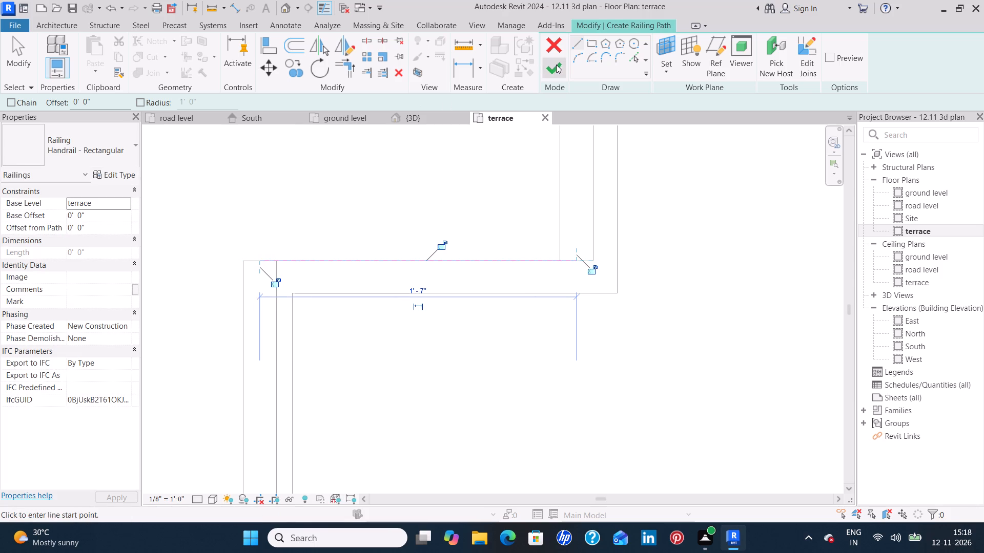
{"action": "left_click", "coordinate": [556, 65]}
{"action": "left_click", "coordinate": [424, 218]}
{"action": "scroll", "coordinate": [415, 230], "scroll_direction": "down", "scroll_amount": 5}
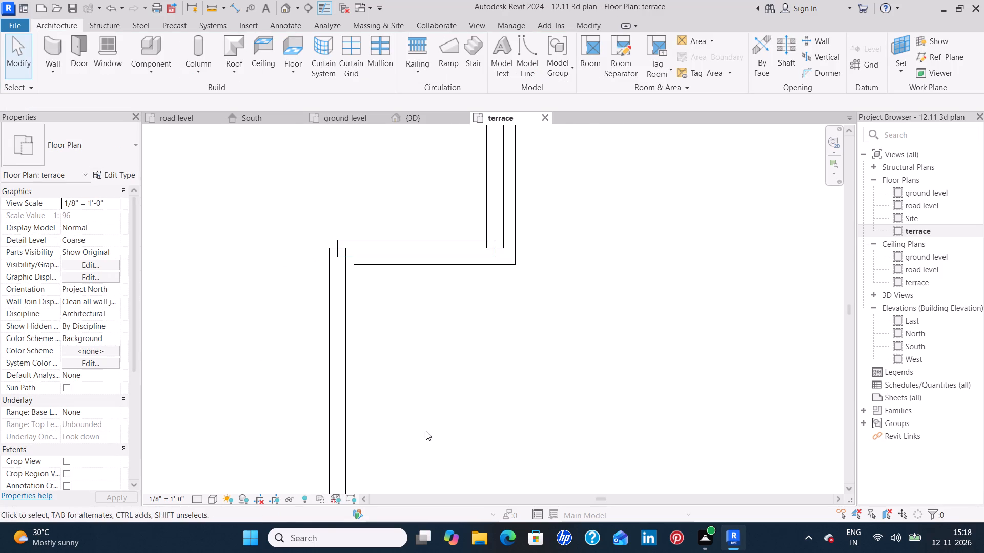
Edit the path of the notch's west-side railing, extending its south end slightly to a length of about 3'-1 1/2".
{"action": "middle_click_drag", "start_coordinate": [426, 431], "coordinate": [468, 139]}
{"action": "middle_click_drag", "start_coordinate": [459, 273], "coordinate": [459, 174]}
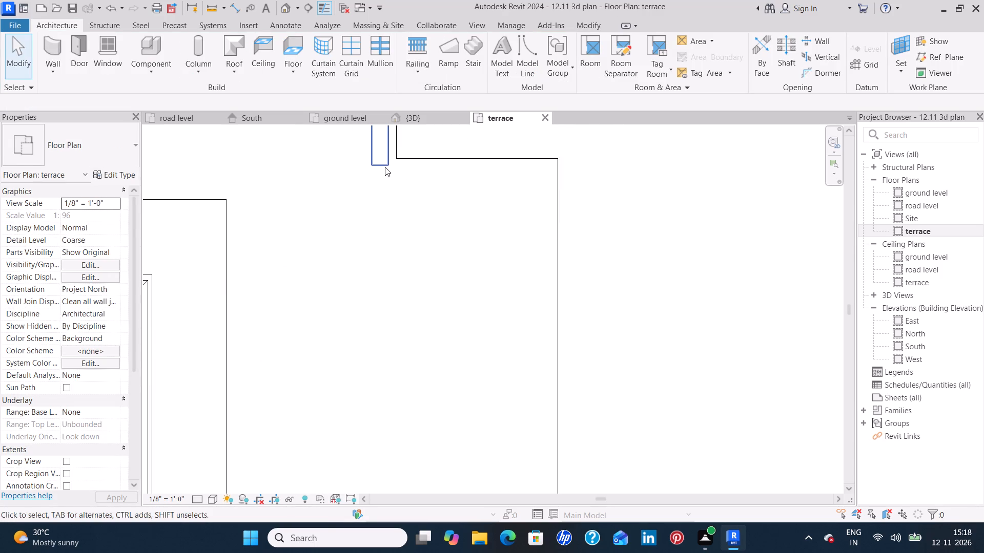
{"action": "left_click", "coordinate": [382, 163]}
{"action": "middle_click_drag", "start_coordinate": [389, 166], "coordinate": [385, 188]}
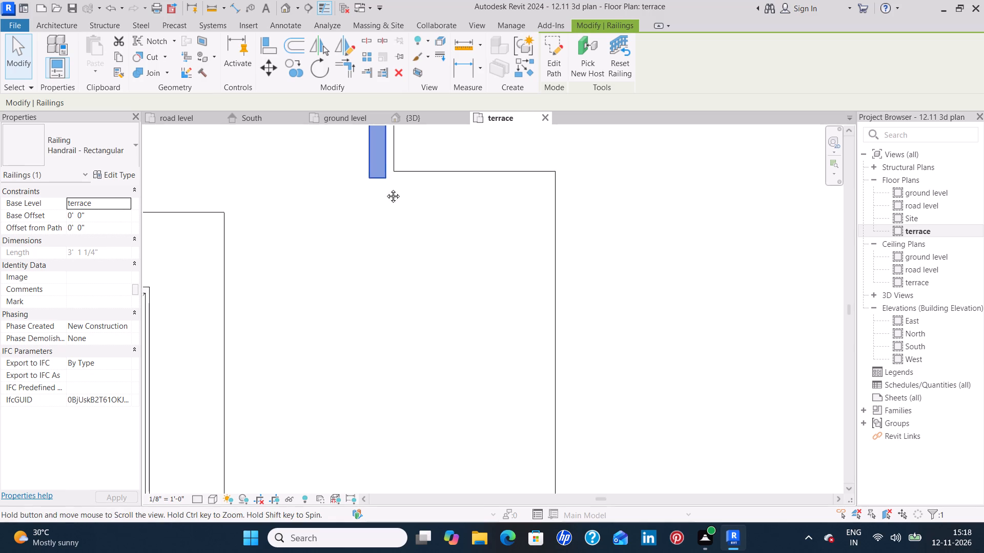
{"action": "middle_click_drag", "start_coordinate": [385, 188], "coordinate": [371, 262]}
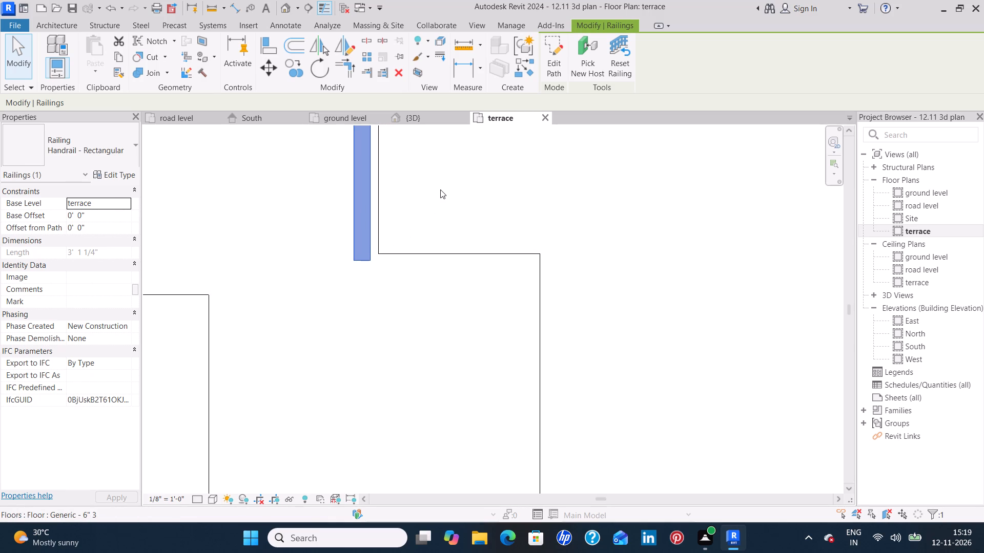
{"action": "left_click", "coordinate": [546, 67]}
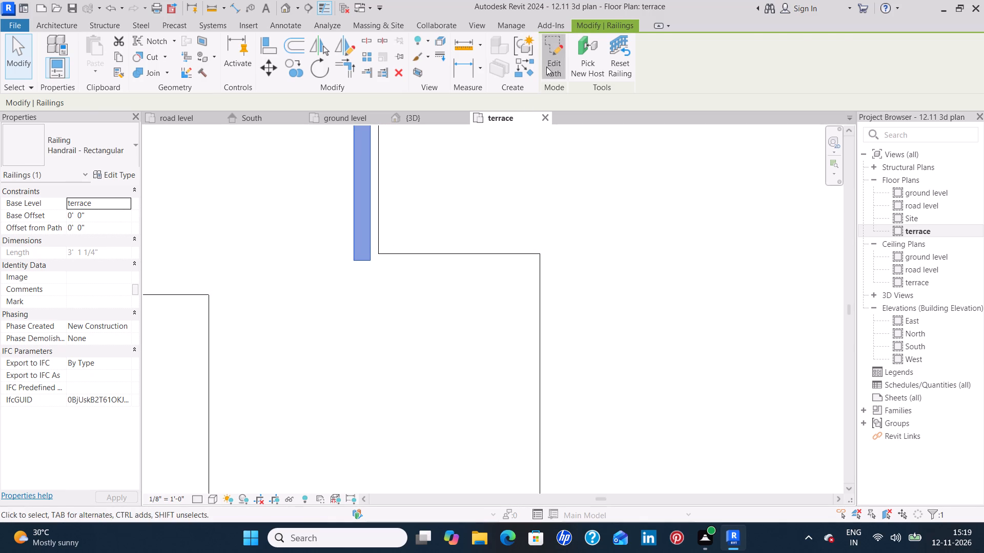
{"action": "left_click", "coordinate": [361, 262]}
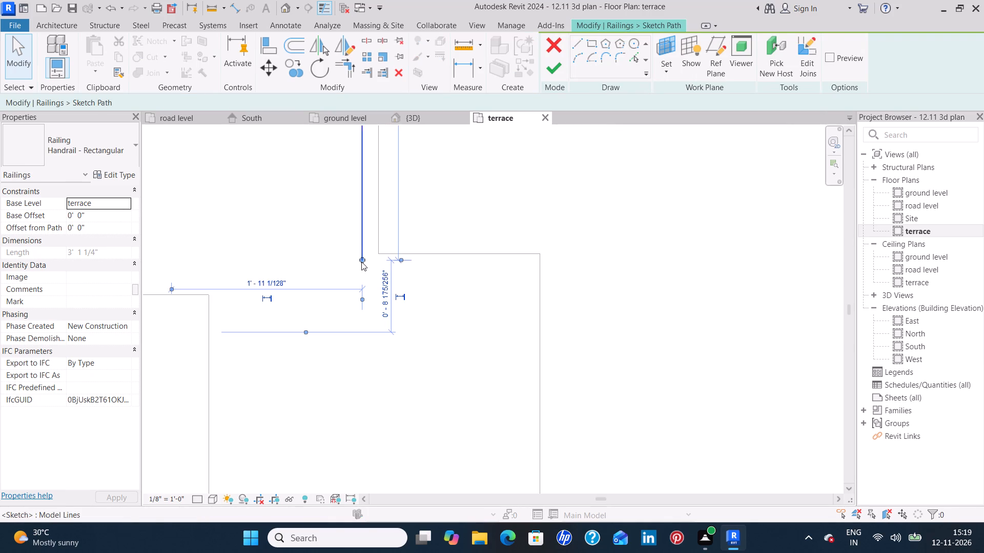
{"action": "scroll", "coordinate": [361, 259], "scroll_direction": "up", "scroll_amount": 9}
{"action": "left_click_drag", "start_coordinate": [361, 259], "coordinate": [361, 272]}
{"action": "left_click", "coordinate": [512, 177]}
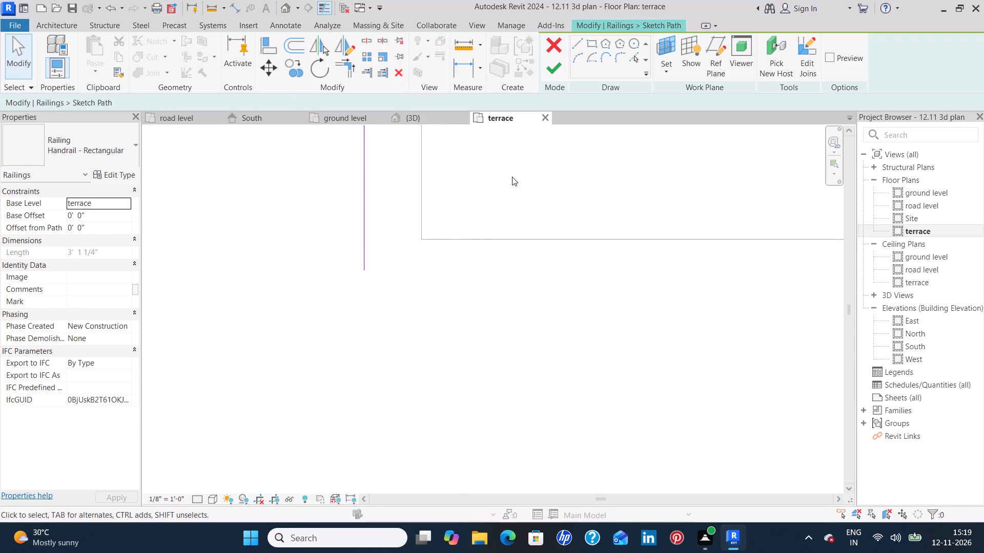
{"action": "scroll", "coordinate": [512, 177], "scroll_direction": "down", "scroll_amount": 4}
{"action": "middle_click_drag", "start_coordinate": [512, 177], "coordinate": [486, 237]}
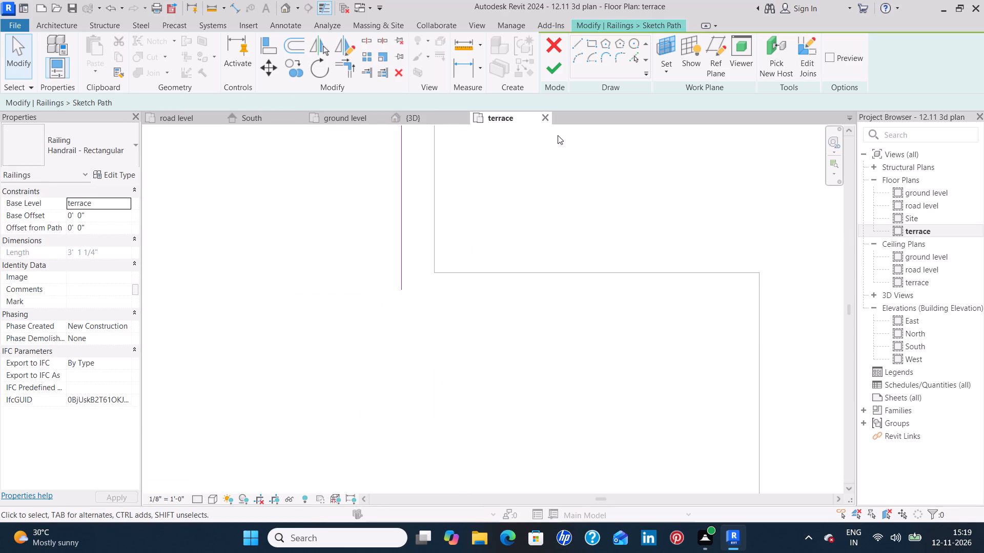
{"action": "left_click", "coordinate": [558, 70]}
{"action": "left_click", "coordinate": [534, 194]}
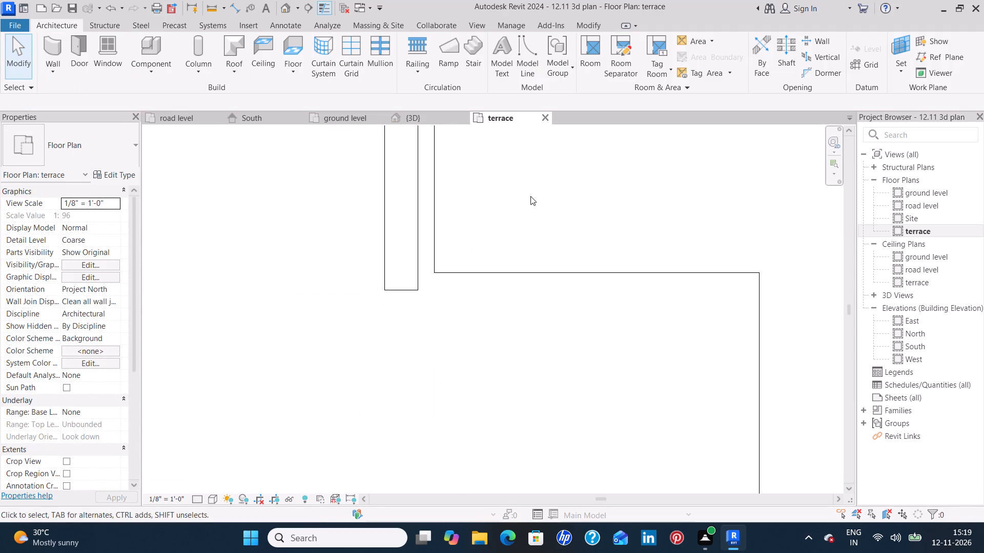
Add a Handrail - Rectangular railing about 1'-8" long from the west-side railing's south end eastward along the notch's south side.
{"action": "scroll", "coordinate": [530, 196], "scroll_direction": "down", "scroll_amount": 5}
{"action": "middle_click_drag", "start_coordinate": [539, 189], "coordinate": [519, 212]}
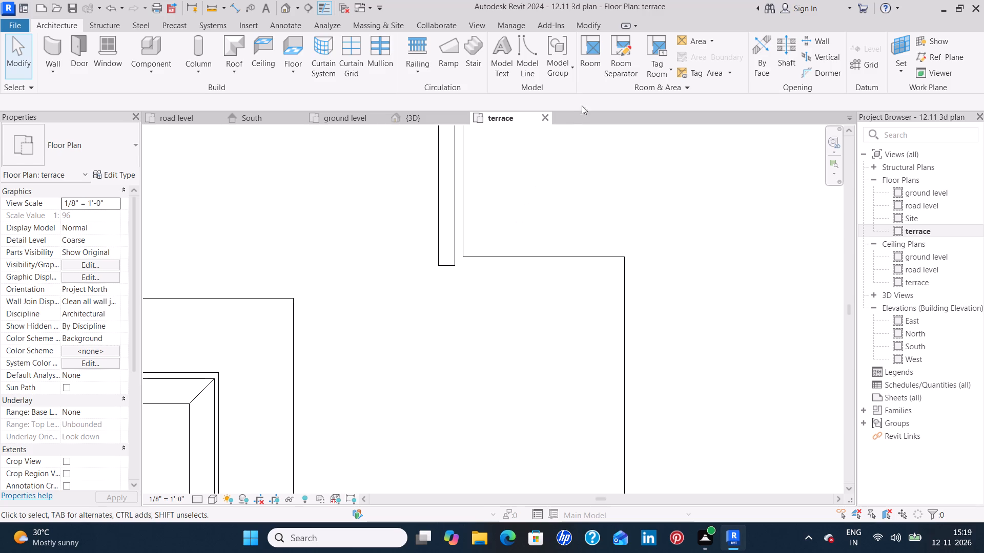
{"action": "left_click", "coordinate": [416, 33]}
{"action": "left_click", "coordinate": [416, 47]}
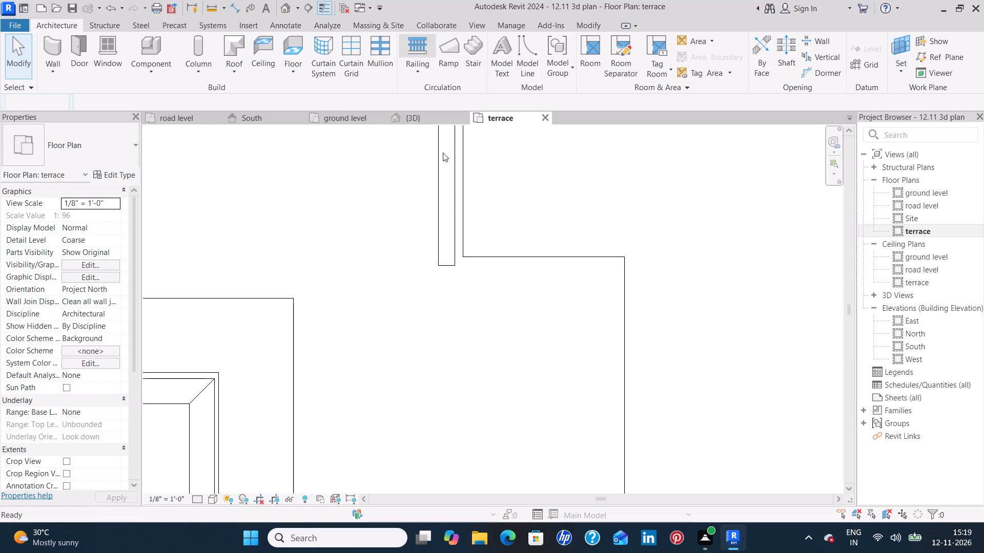
{"action": "left_click", "coordinate": [445, 265]}
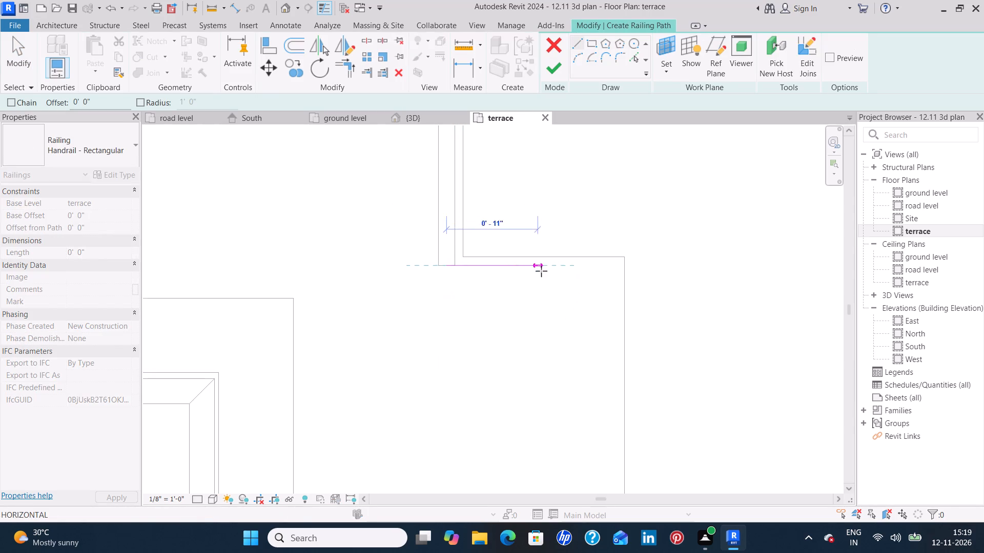
{"action": "left_click", "coordinate": [609, 267]}
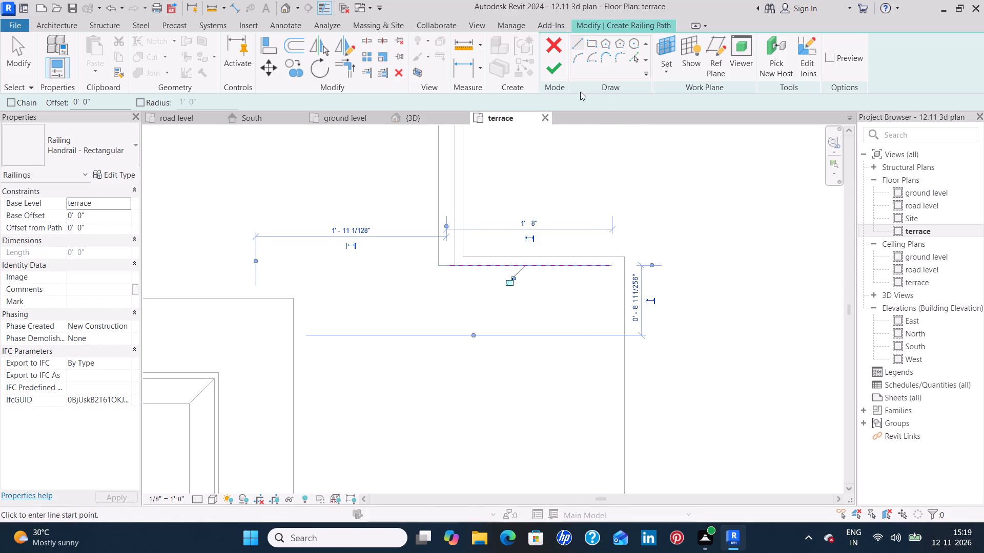
{"action": "left_click", "coordinate": [548, 71]}
{"action": "left_click", "coordinate": [680, 187]}
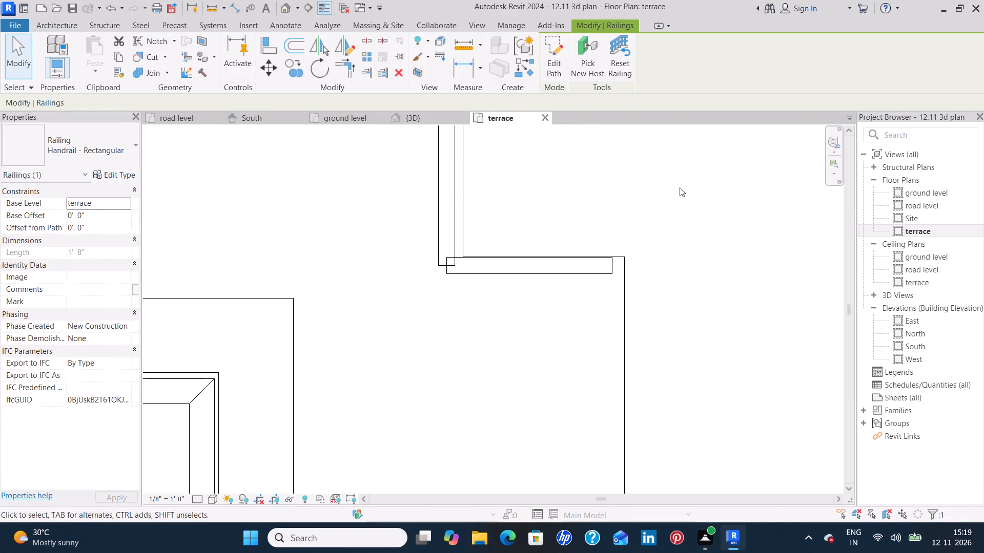
Nudge the notch's south-side railing slightly south so it sits just inside the terrace edge.
{"action": "left_click", "coordinate": [461, 270]}
{"action": "key", "text": "Down"}
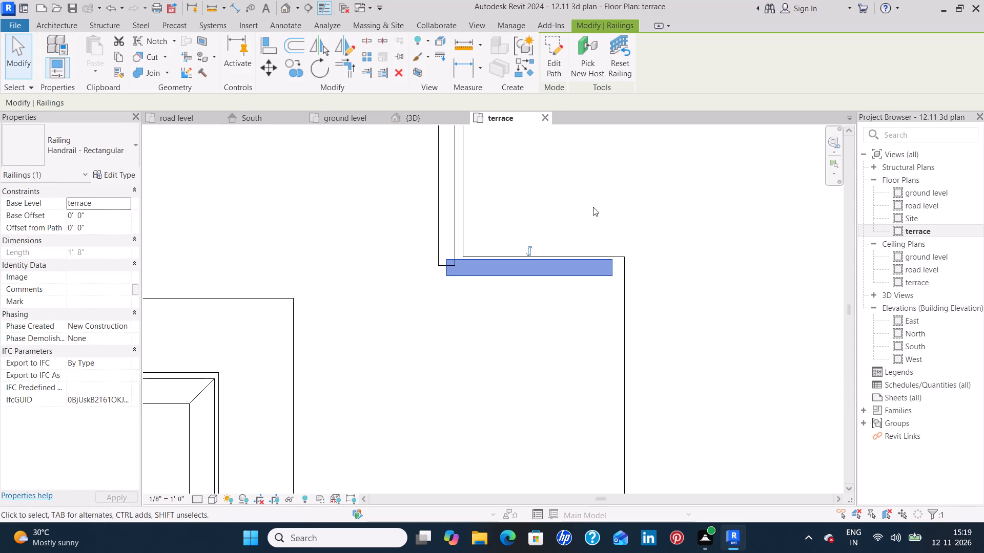
{"action": "key", "text": "Down"}
{"action": "key", "text": "Down"}
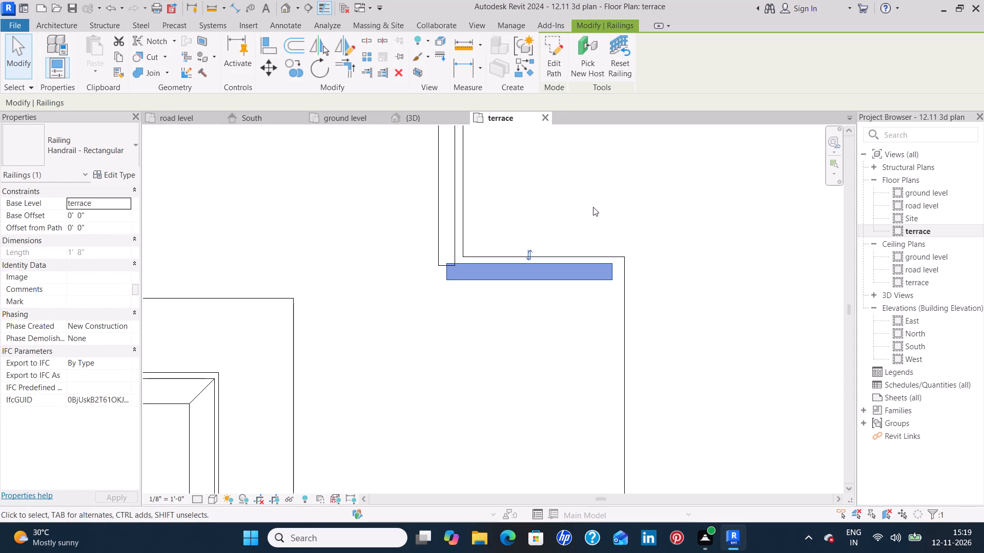
{"action": "left_click", "coordinate": [593, 207]}
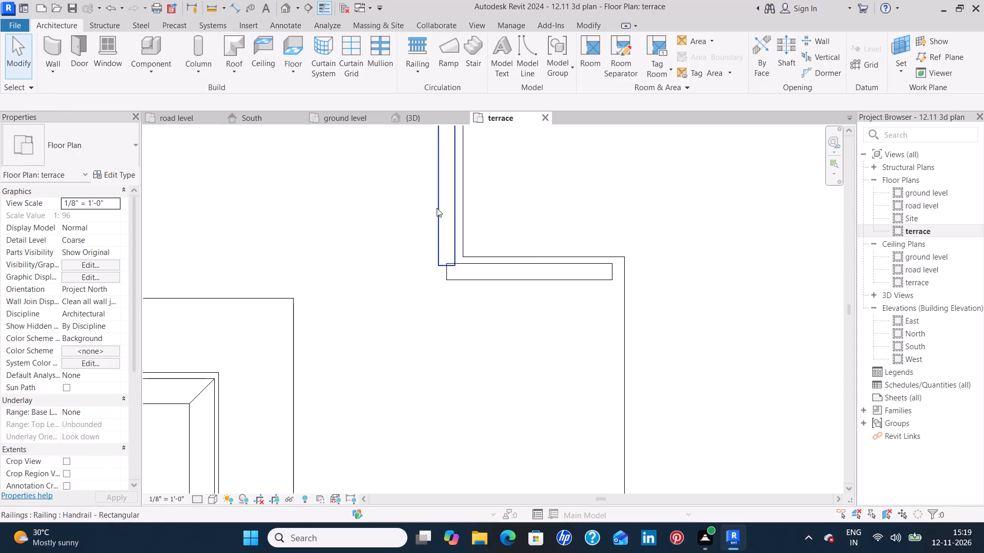
Edit the path of the notch's west-side railing, extending its south end to a length of about 3'-2 1/4".
{"action": "left_click", "coordinate": [437, 208]}
{"action": "left_click", "coordinate": [548, 66]}
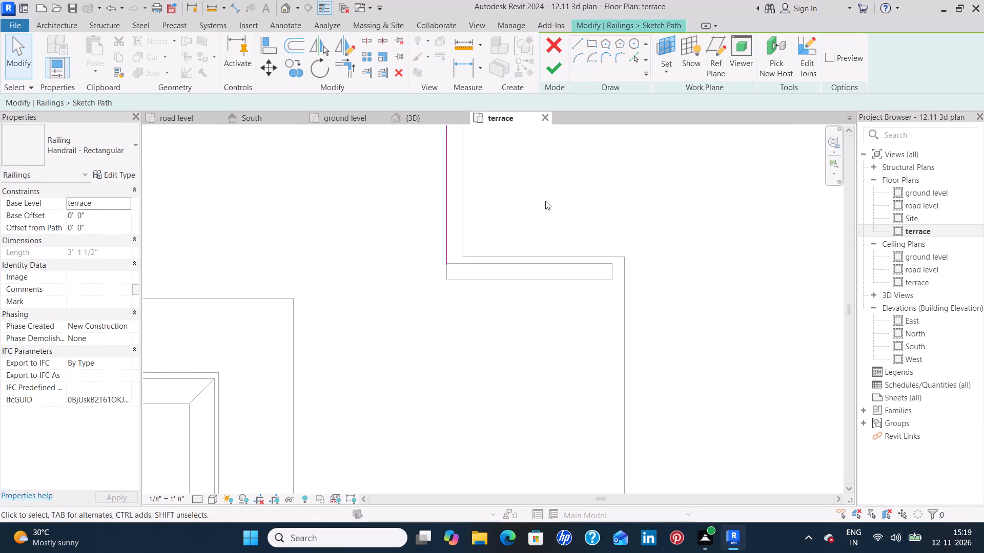
{"action": "middle_click_drag", "start_coordinate": [553, 187], "coordinate": [570, 157]}
{"action": "scroll", "coordinate": [470, 220], "scroll_direction": "up", "scroll_amount": 4}
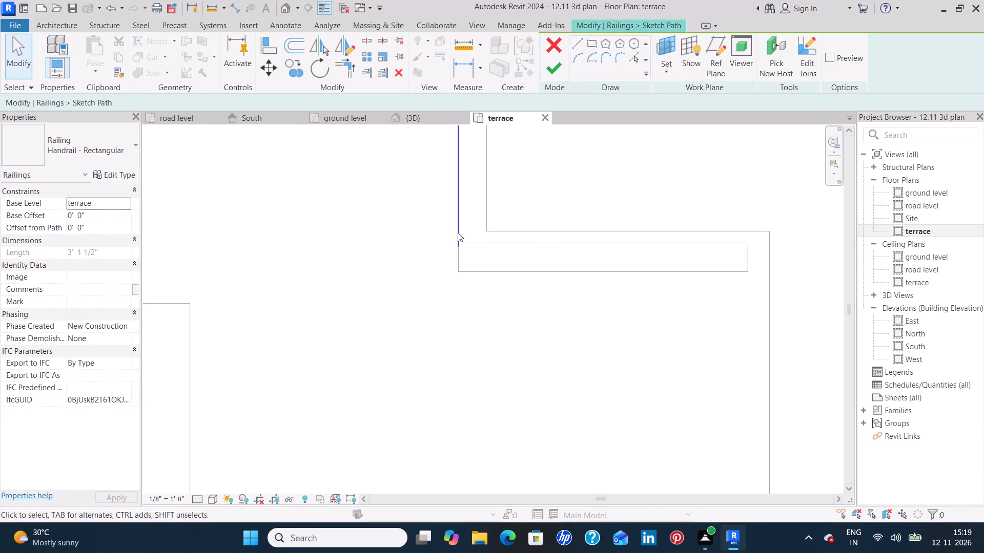
{"action": "left_click", "coordinate": [458, 232]}
{"action": "left_click_drag", "start_coordinate": [459, 245], "coordinate": [458, 257]}
{"action": "left_click", "coordinate": [549, 66]}
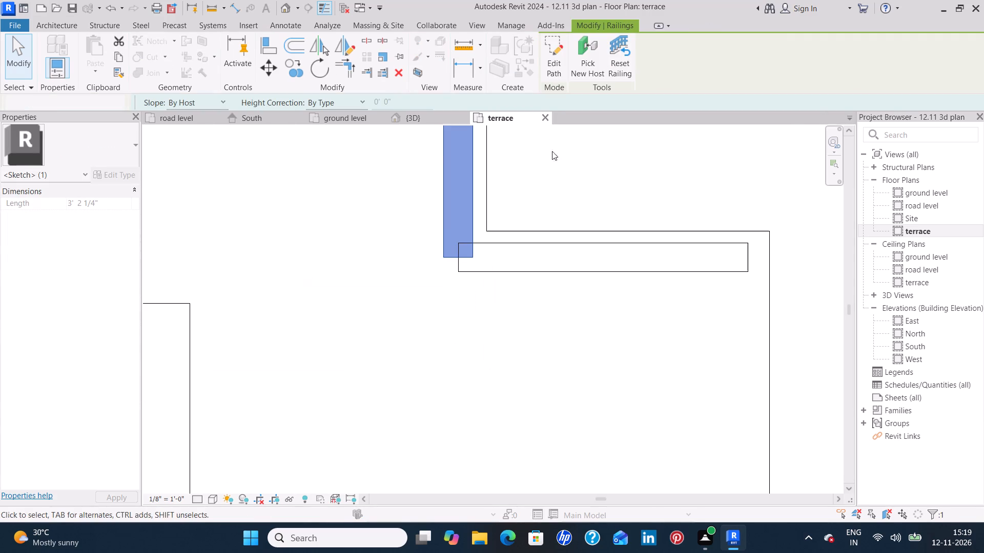
{"action": "left_click", "coordinate": [563, 187]}
Add a Handrail - Rectangular railing about 6'-9 1/4" long from the notch's south-side railing's east end southward along the terrace's east edge.
{"action": "middle_click_drag", "start_coordinate": [760, 282], "coordinate": [576, 295]}
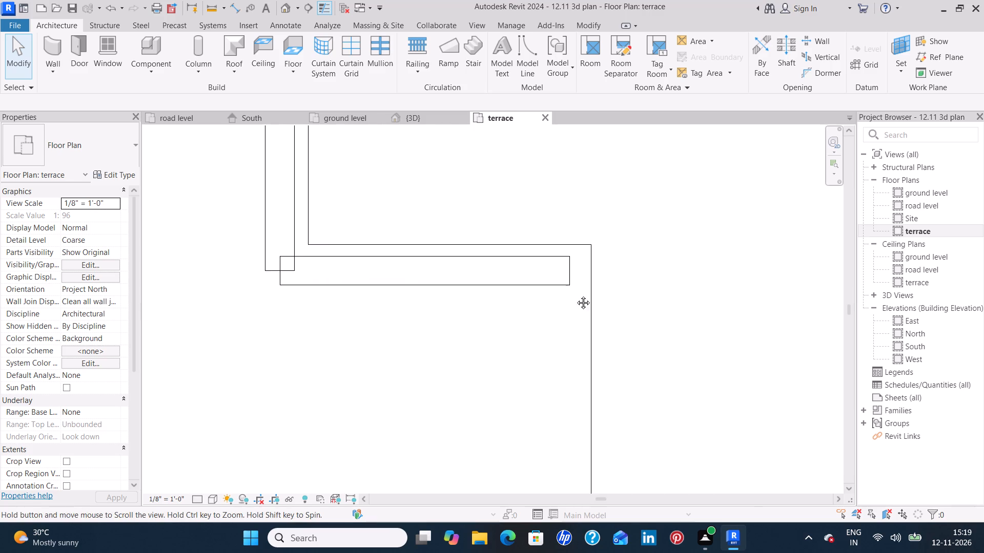
{"action": "middle_click_drag", "start_coordinate": [576, 295], "coordinate": [572, 295]}
{"action": "left_click", "coordinate": [412, 39]}
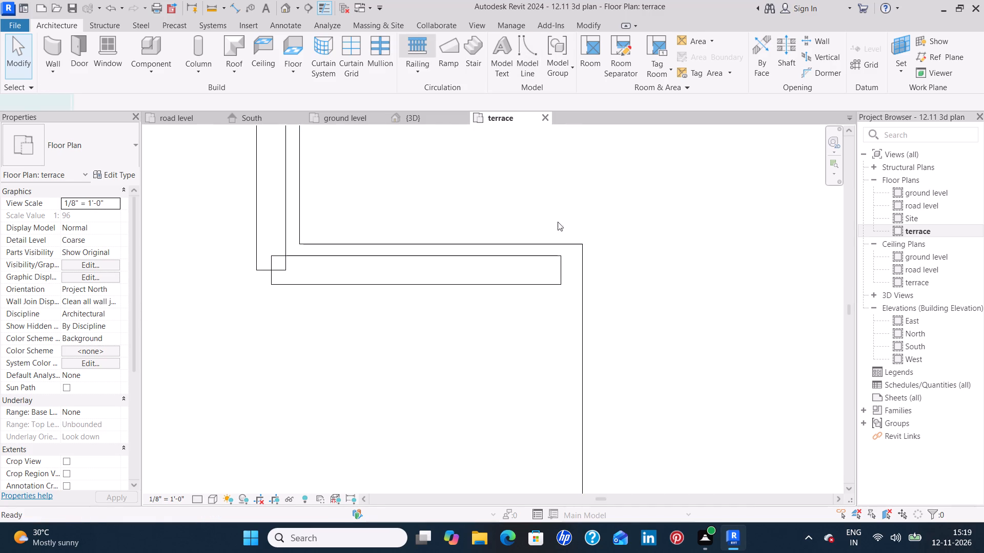
{"action": "left_click", "coordinate": [558, 271]}
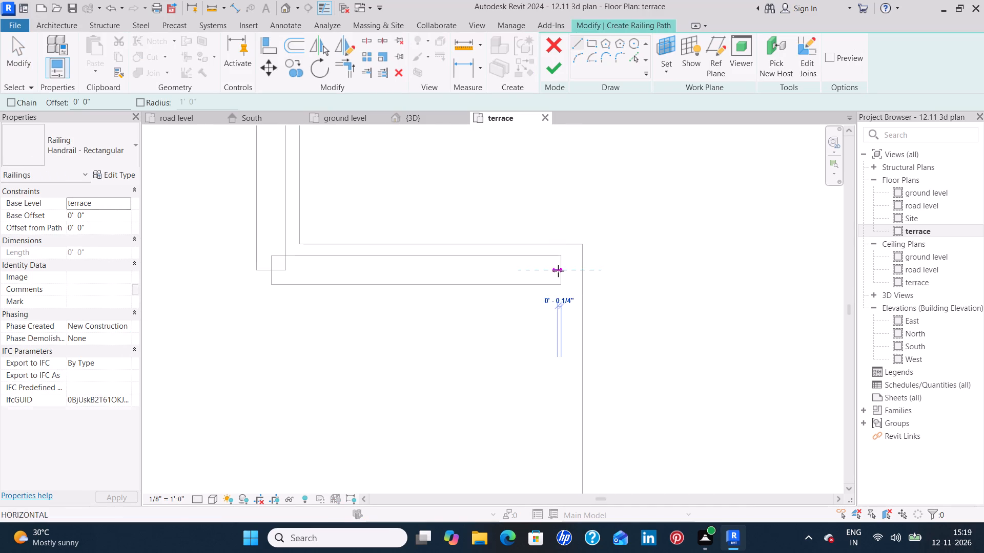
{"action": "middle_click_drag", "start_coordinate": [545, 486], "coordinate": [578, 210]}
{"action": "scroll", "coordinate": [592, 441], "scroll_direction": "down", "scroll_amount": 3}
{"action": "middle_click_drag", "start_coordinate": [595, 438], "coordinate": [642, 205]}
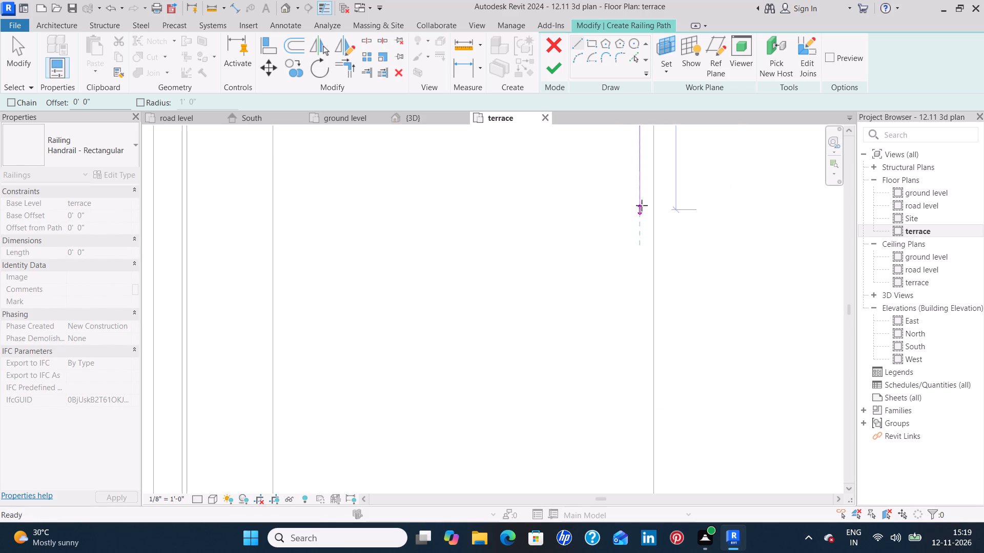
{"action": "scroll", "coordinate": [640, 452], "scroll_direction": "down", "scroll_amount": 5}
{"action": "middle_click_drag", "start_coordinate": [650, 395], "coordinate": [692, 213]}
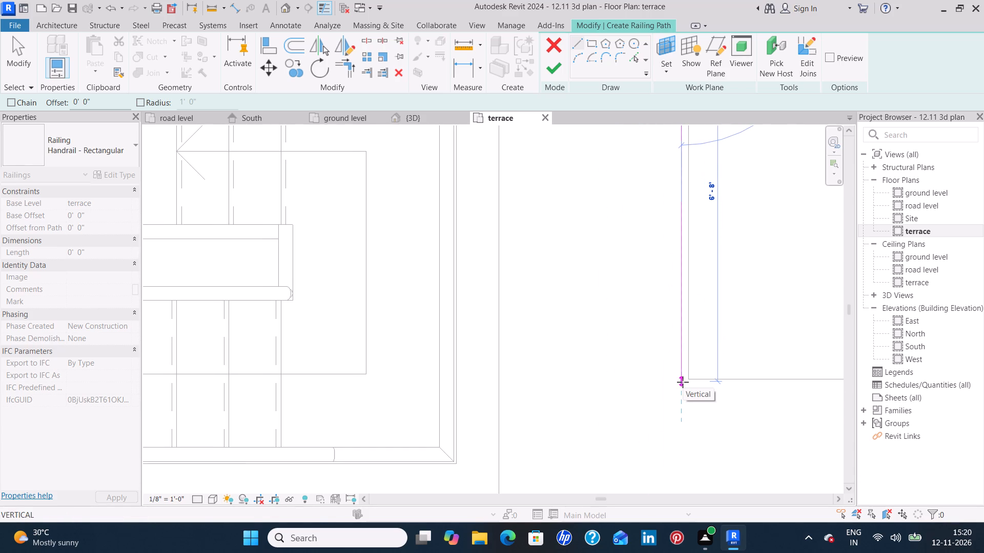
{"action": "middle_click_drag", "start_coordinate": [683, 382], "coordinate": [652, 274]}
{"action": "scroll", "coordinate": [652, 274], "scroll_direction": "down", "scroll_amount": 4}
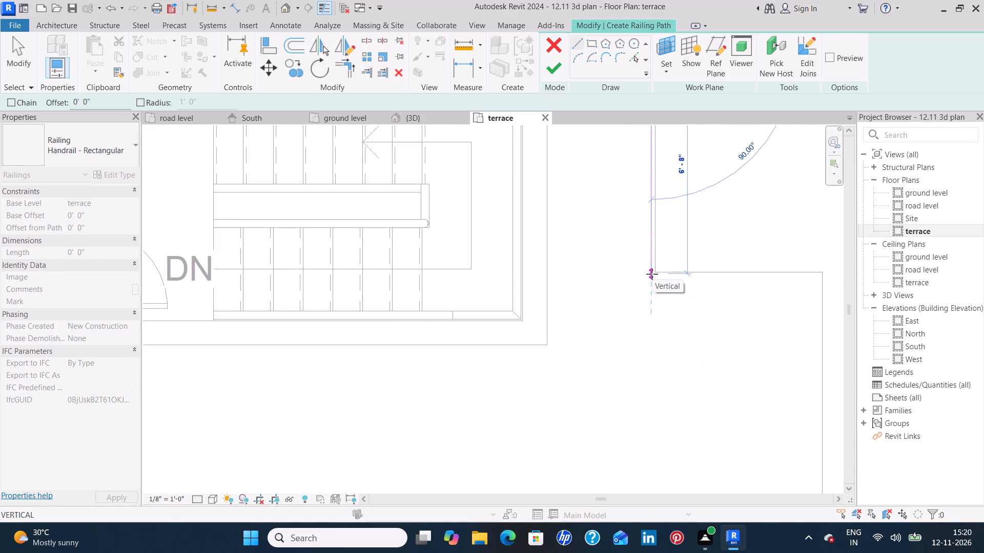
{"action": "scroll", "coordinate": [652, 274], "scroll_direction": "down", "scroll_amount": 1}
{"action": "scroll", "coordinate": [652, 274], "scroll_direction": "up", "scroll_amount": 15}
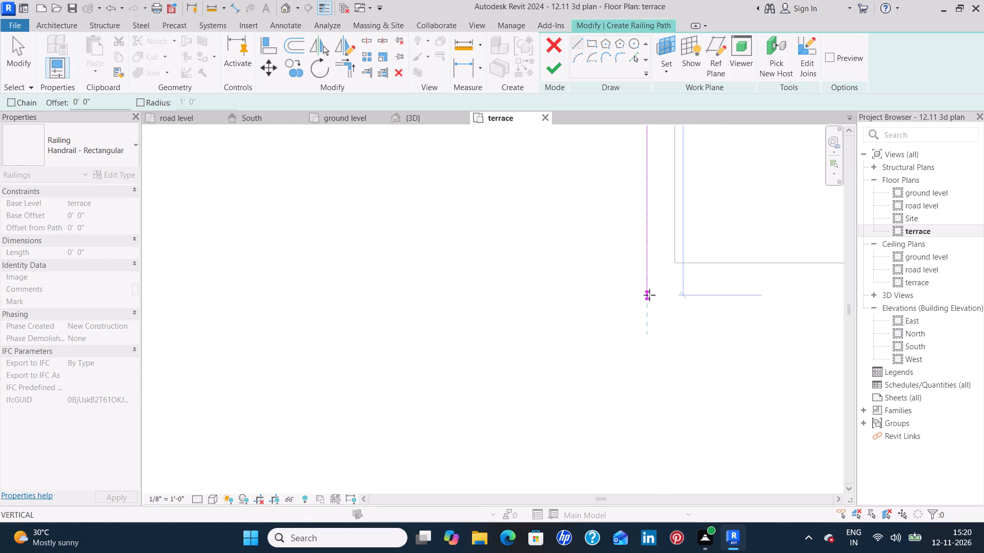
{"action": "left_click", "coordinate": [649, 295]}
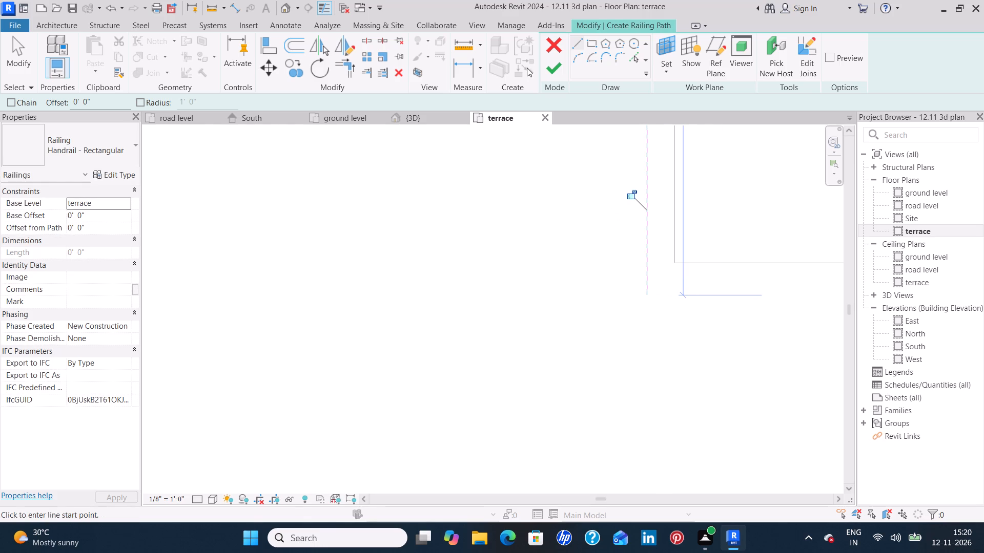
{"action": "left_click", "coordinate": [556, 72]}
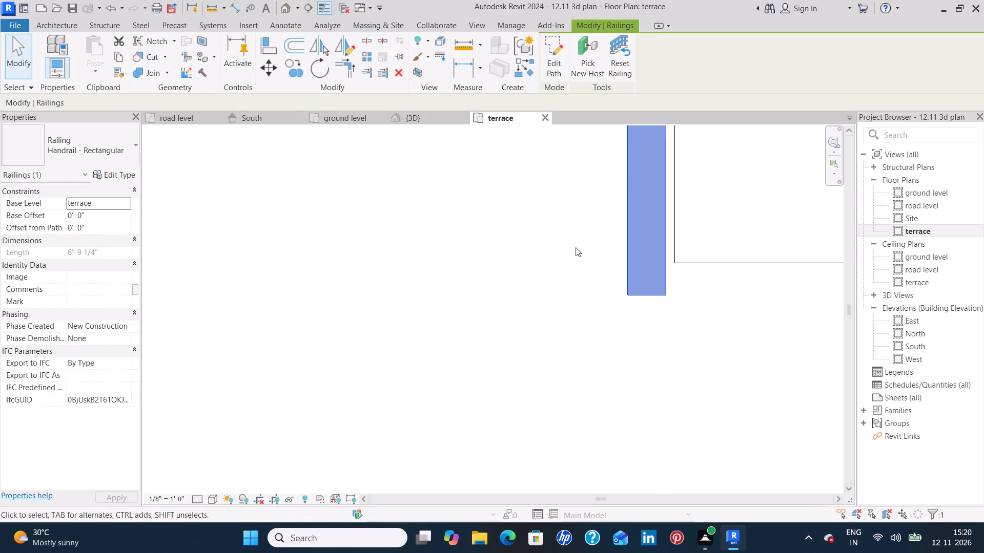
{"action": "left_click", "coordinate": [576, 247]}
Add a Handrail - Rectangular railing about 5'-1 3/4" long from the east-edge railing's south end eastward along the projecting terrace portion's north edge.
{"action": "middle_click_drag", "start_coordinate": [603, 237], "coordinate": [396, 210]}
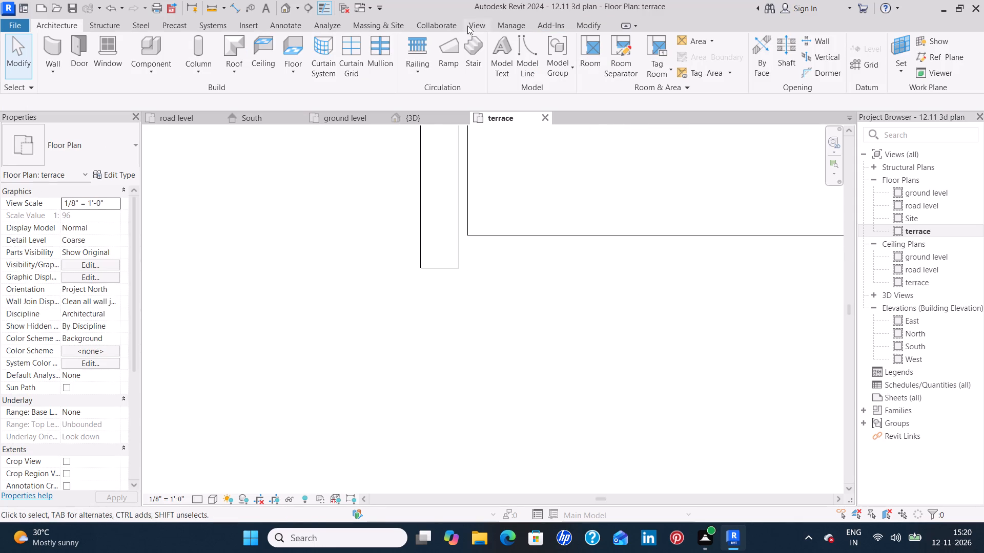
{"action": "left_click_drag", "start_coordinate": [419, 45], "coordinate": [420, 50]}
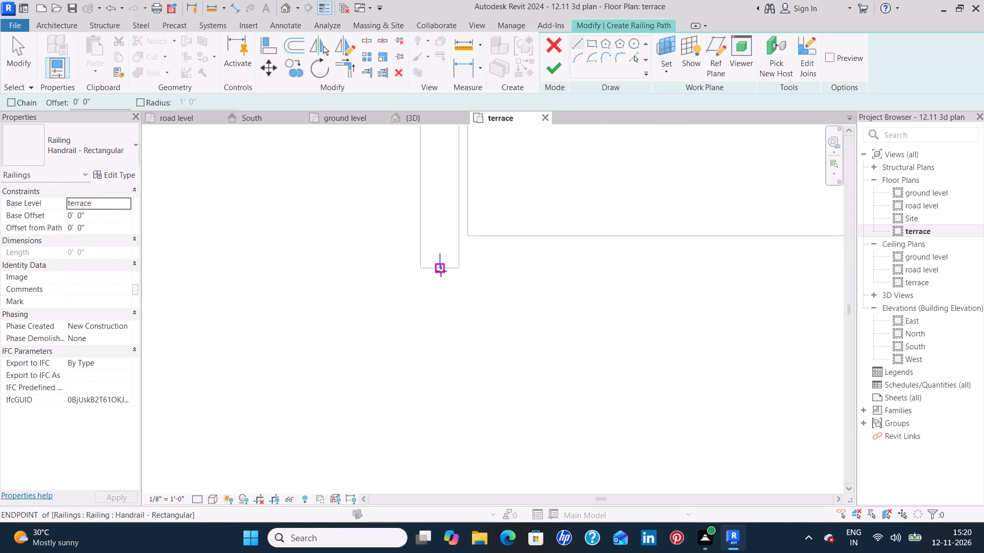
{"action": "left_click", "coordinate": [441, 271]}
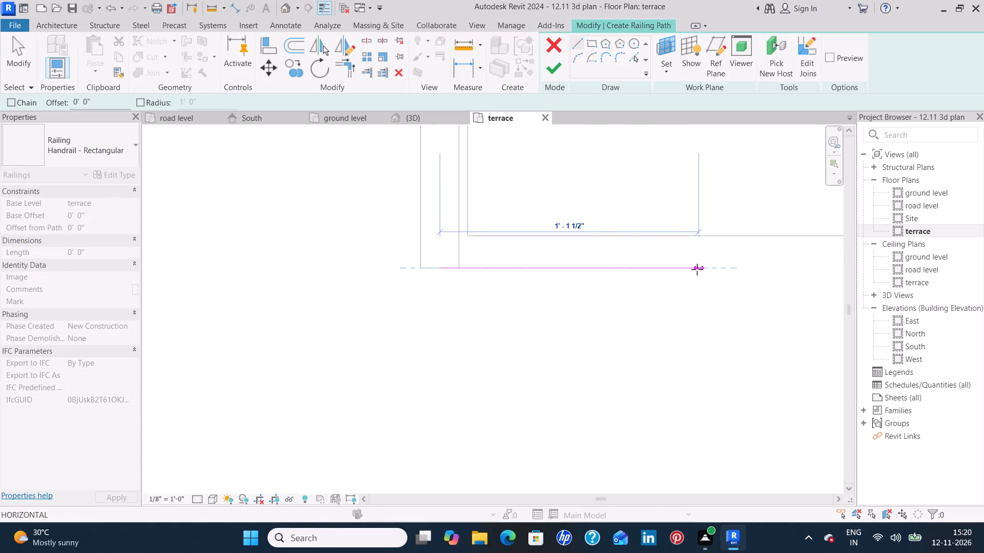
{"action": "middle_click_drag", "start_coordinate": [697, 269], "coordinate": [463, 283]}
{"action": "scroll", "coordinate": [463, 283], "scroll_direction": "down", "scroll_amount": 5}
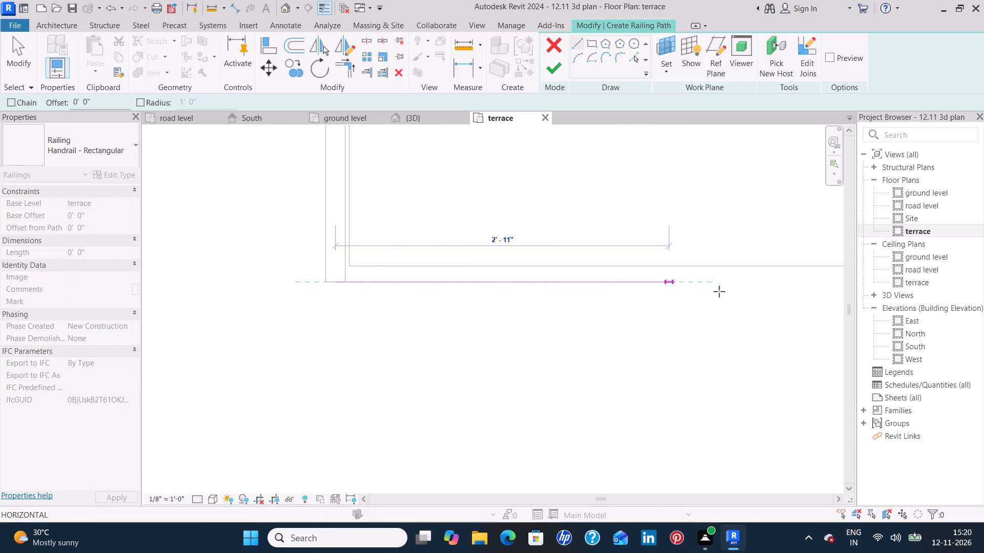
{"action": "middle_click_drag", "start_coordinate": [758, 300], "coordinate": [381, 286]}
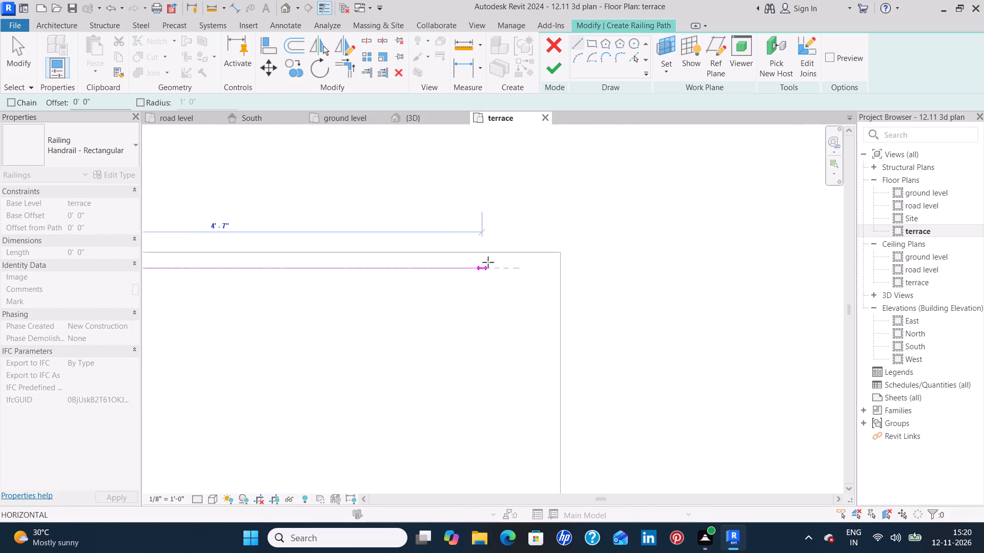
{"action": "scroll", "coordinate": [538, 263], "scroll_direction": "up", "scroll_amount": 9}
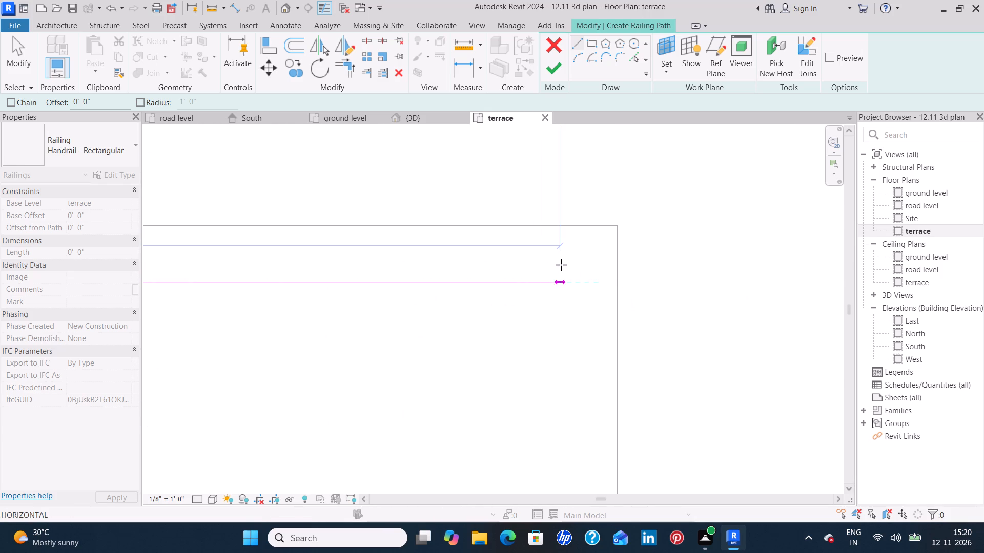
{"action": "left_click", "coordinate": [569, 266]}
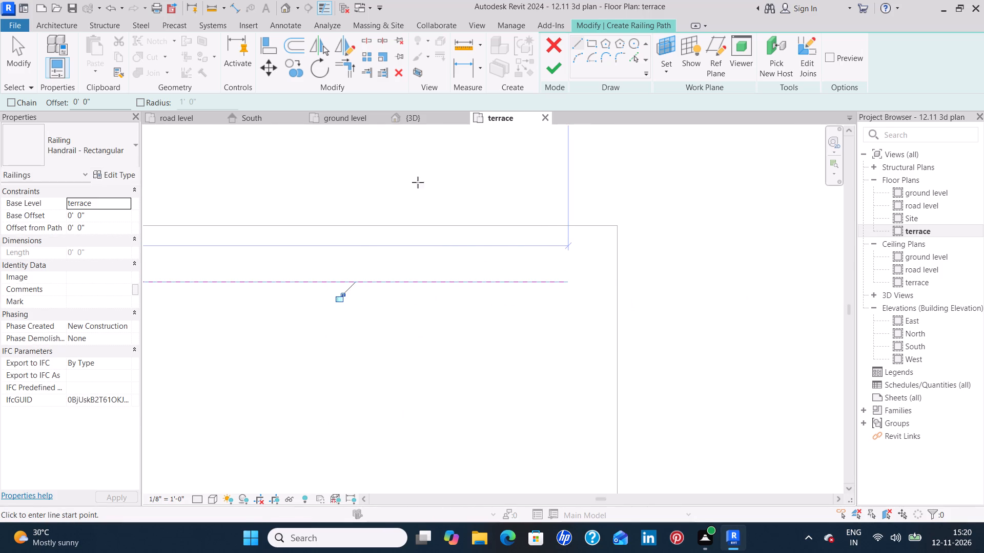
{"action": "left_click", "coordinate": [556, 68]}
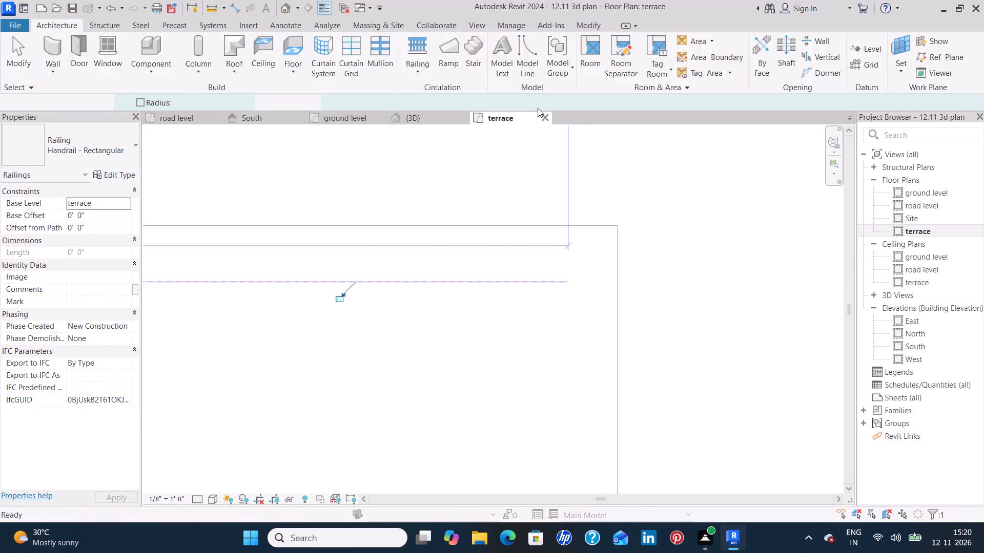
{"action": "scroll", "coordinate": [446, 247], "scroll_direction": "down", "scroll_amount": 10}
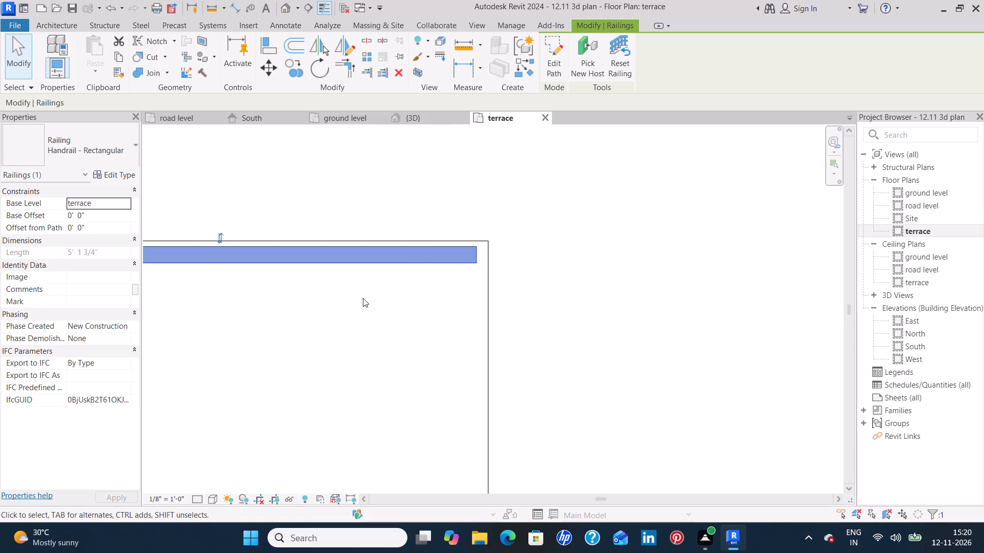
{"action": "left_click", "coordinate": [342, 315]}
Edit the path of the projecting portion's north-edge railing, pulling its east end slightly back from the terrace corner.
{"action": "scroll", "coordinate": [344, 310], "scroll_direction": "down", "scroll_amount": 5}
{"action": "middle_click_drag", "start_coordinate": [344, 310], "coordinate": [503, 258]}
{"action": "scroll", "coordinate": [535, 263], "scroll_direction": "up", "scroll_amount": 8}
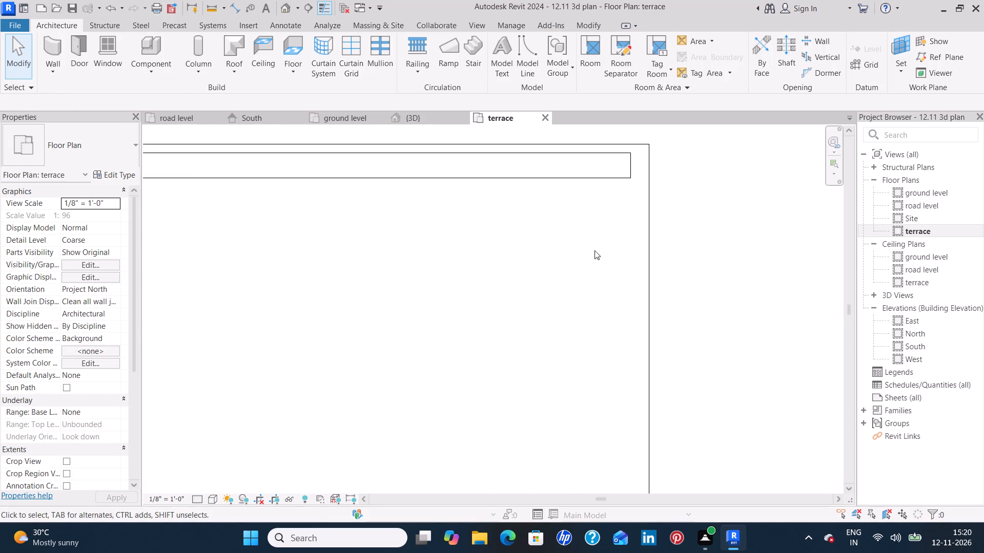
{"action": "middle_click_drag", "start_coordinate": [605, 245], "coordinate": [525, 271]}
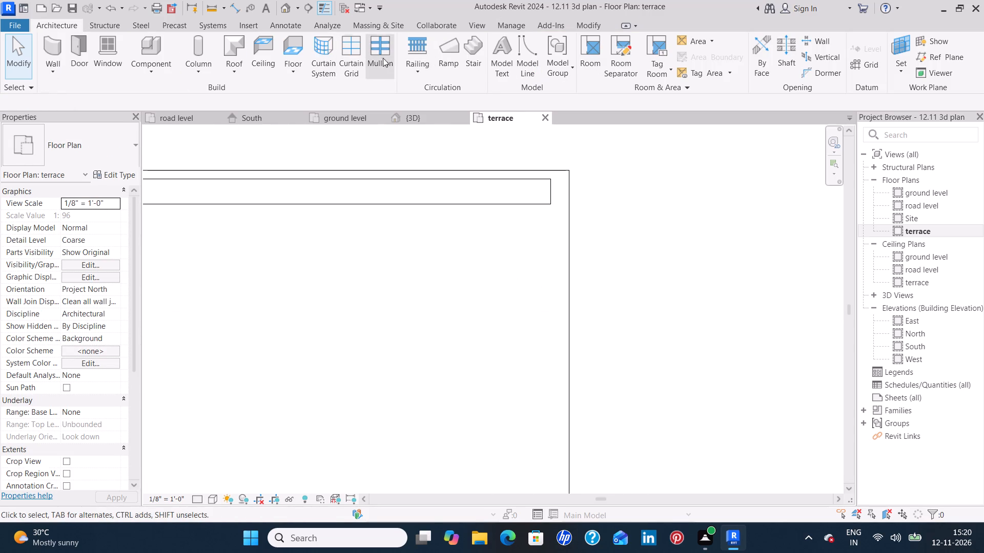
{"action": "left_click", "coordinate": [404, 180]}
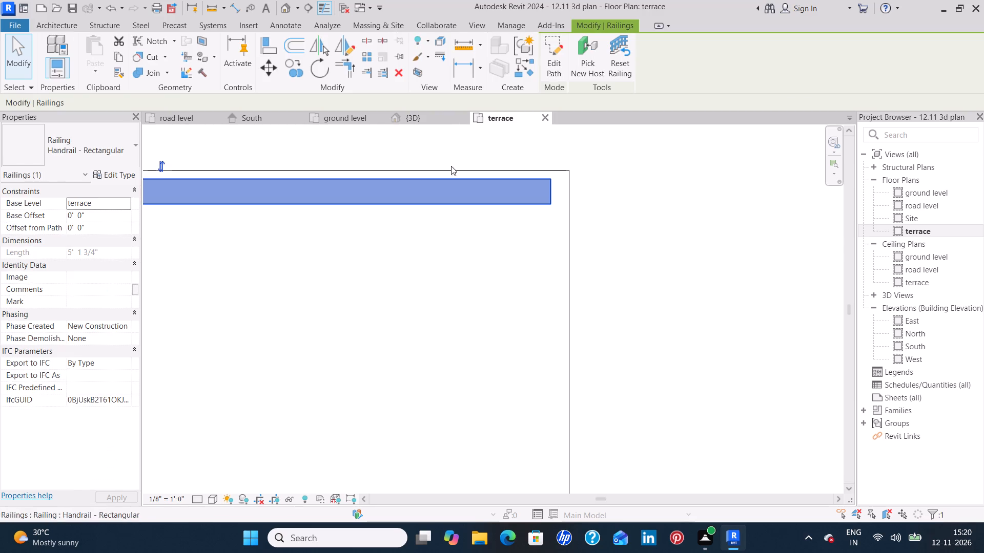
{"action": "left_click", "coordinate": [547, 61]}
{"action": "scroll", "coordinate": [552, 171], "scroll_direction": "up", "scroll_amount": 8}
{"action": "left_click", "coordinate": [545, 229]}
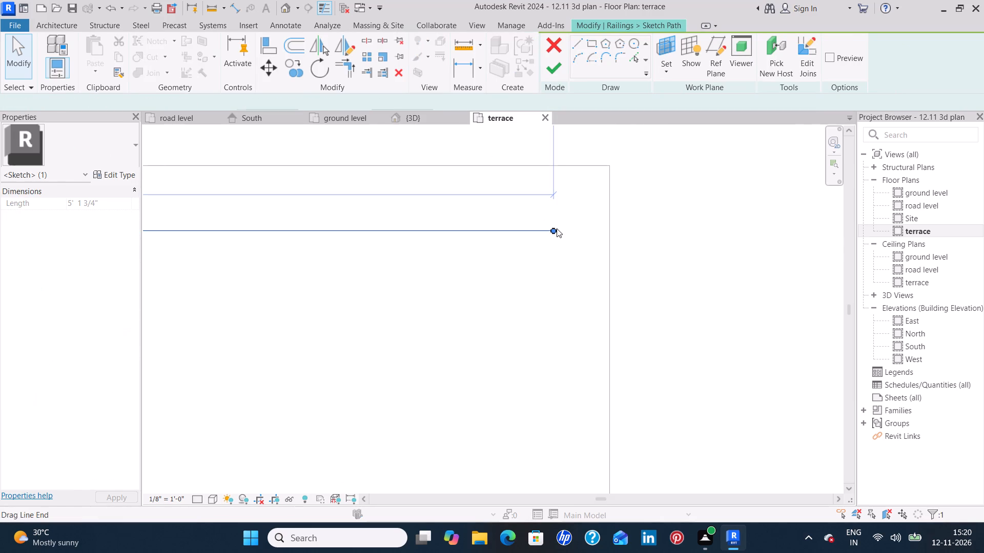
{"action": "left_click_drag", "start_coordinate": [552, 231], "coordinate": [523, 235]}
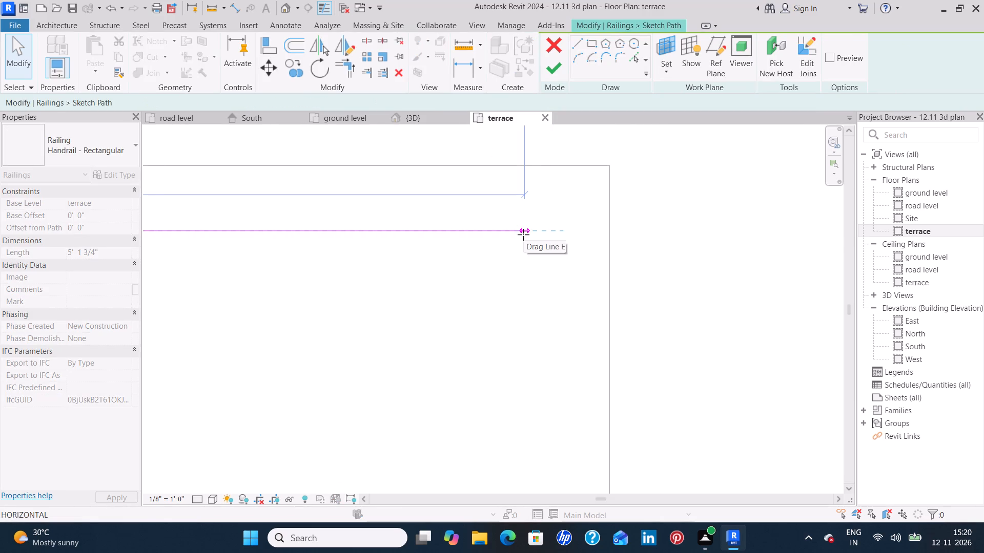
{"action": "left_click_drag", "start_coordinate": [523, 235], "coordinate": [523, 234]}
{"action": "left_click", "coordinate": [494, 281]}
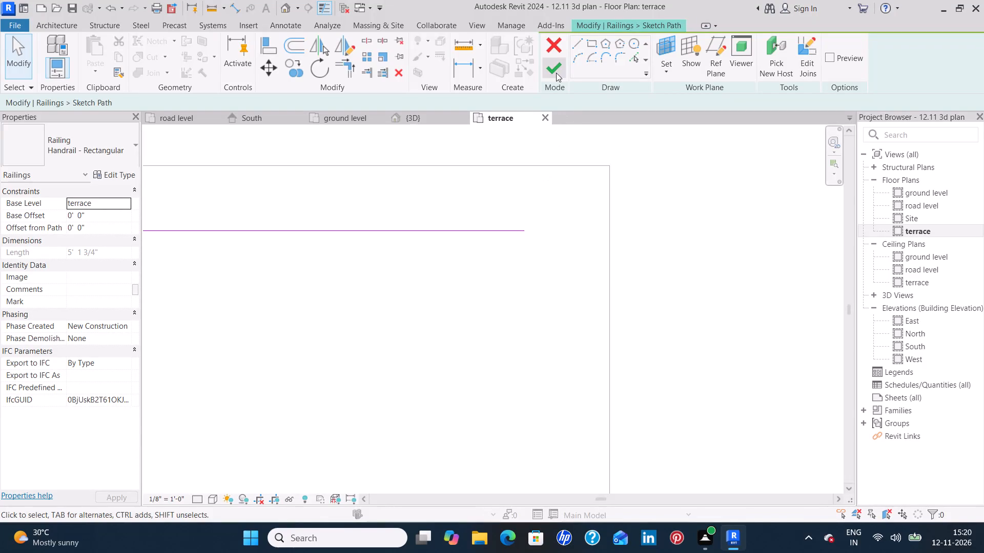
{"action": "left_click", "coordinate": [556, 72]}
{"action": "left_click", "coordinate": [498, 303]}
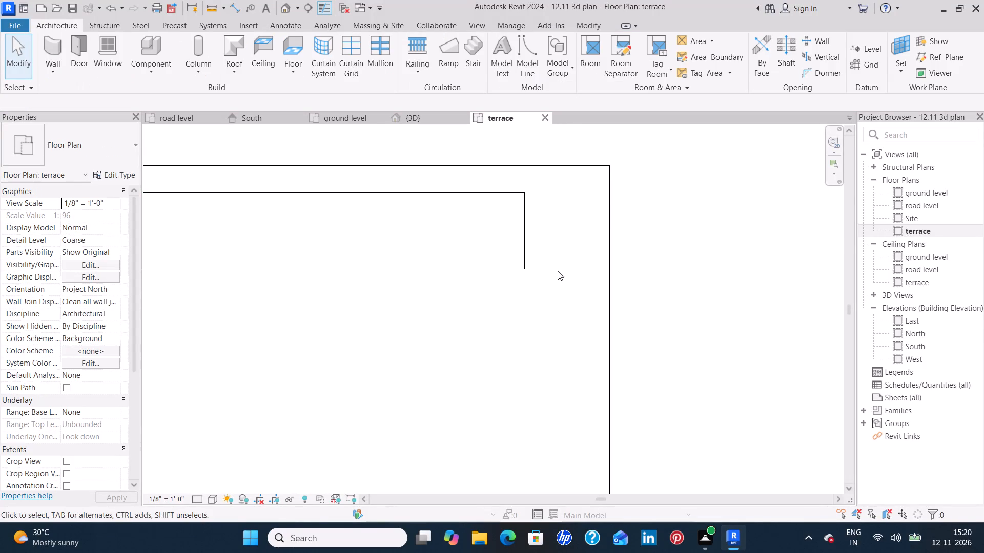
Add a Handrail - Rectangular railing from the projecting portion's north-edge railing's east end southward along the east edge, stopping just short of the terrace's southeast corner.
{"action": "middle_click_drag", "start_coordinate": [558, 267], "coordinate": [568, 206]}
{"action": "left_click", "coordinate": [406, 46]}
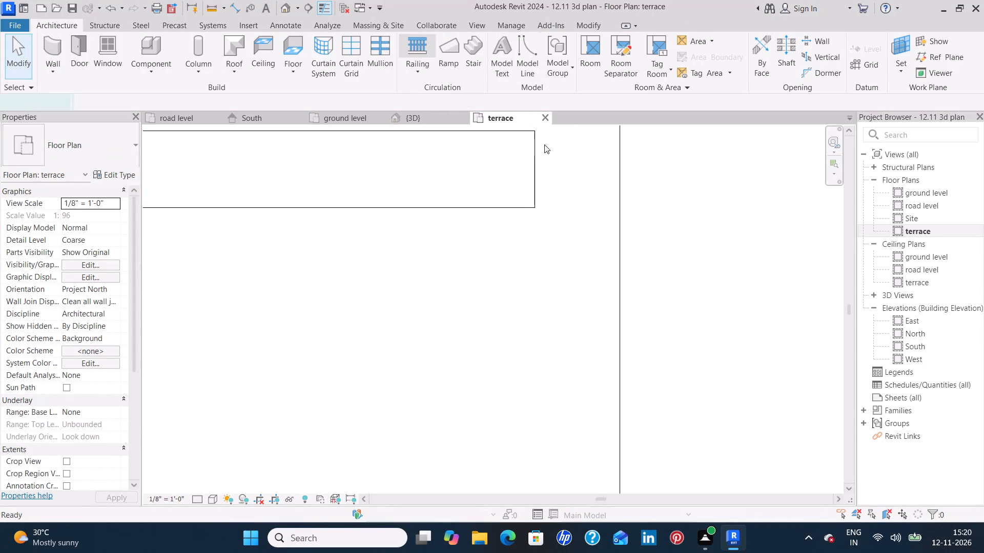
{"action": "left_click", "coordinate": [536, 173]}
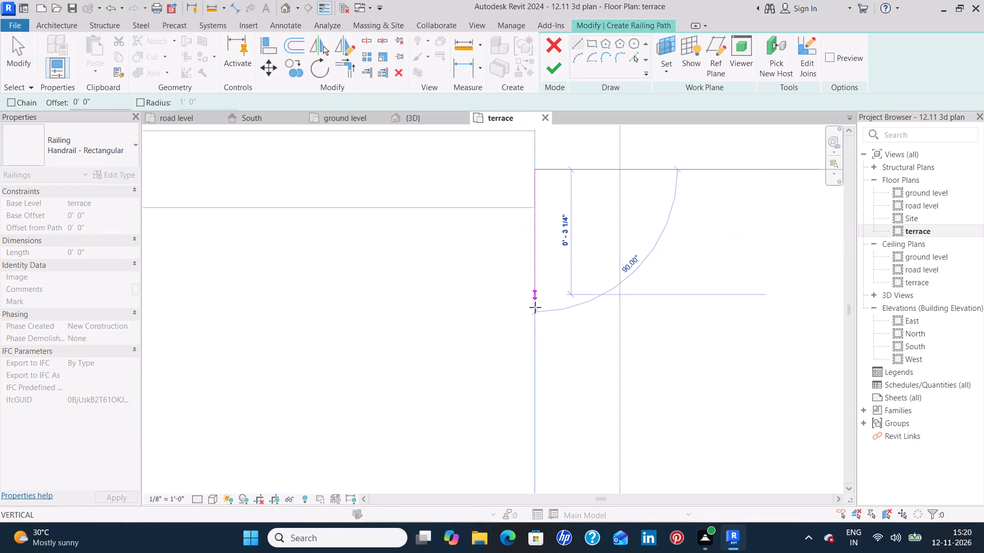
{"action": "middle_click_drag", "start_coordinate": [522, 415], "coordinate": [541, 299]}
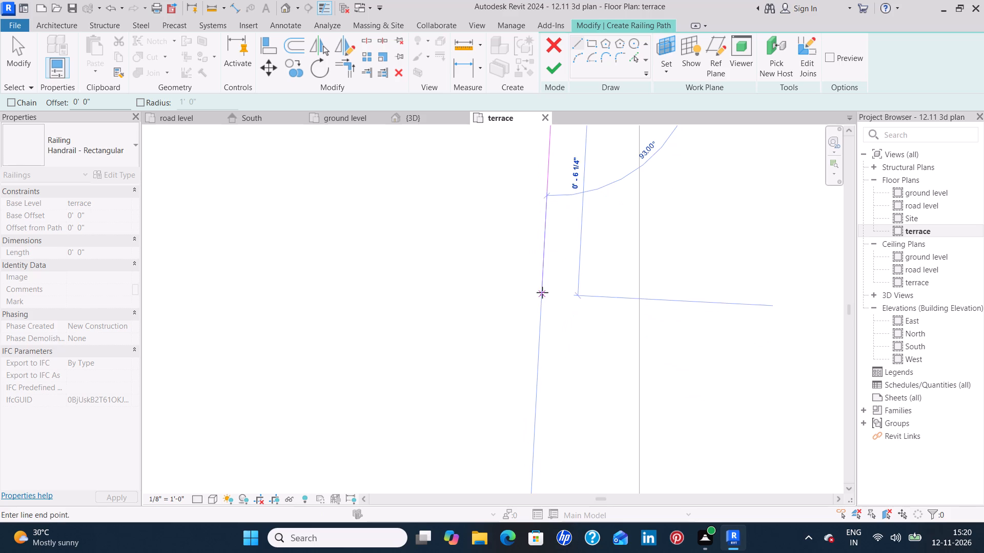
{"action": "scroll", "coordinate": [542, 292], "scroll_direction": "down", "scroll_amount": 6}
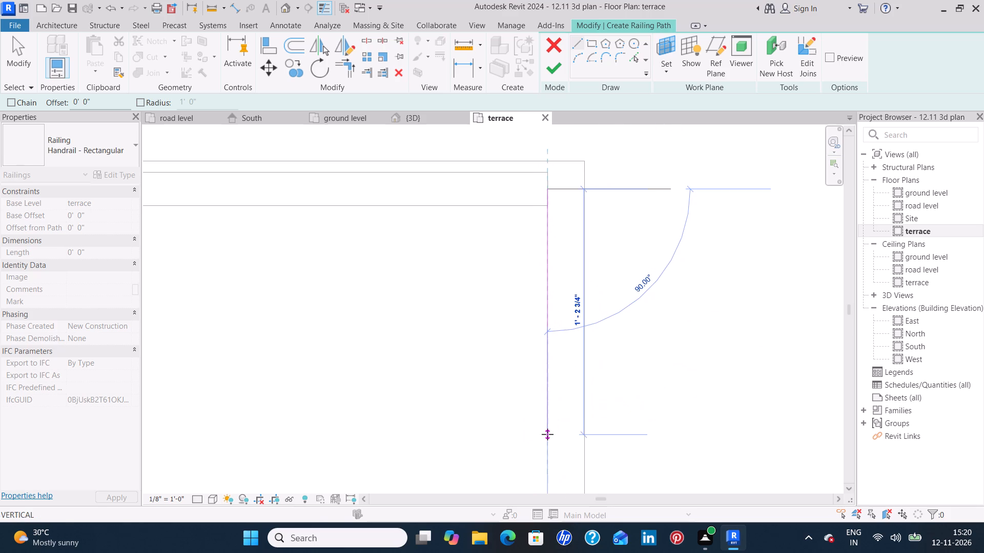
{"action": "middle_click_drag", "start_coordinate": [555, 367], "coordinate": [580, 189]}
{"action": "scroll", "coordinate": [559, 456], "scroll_direction": "down", "scroll_amount": 5}
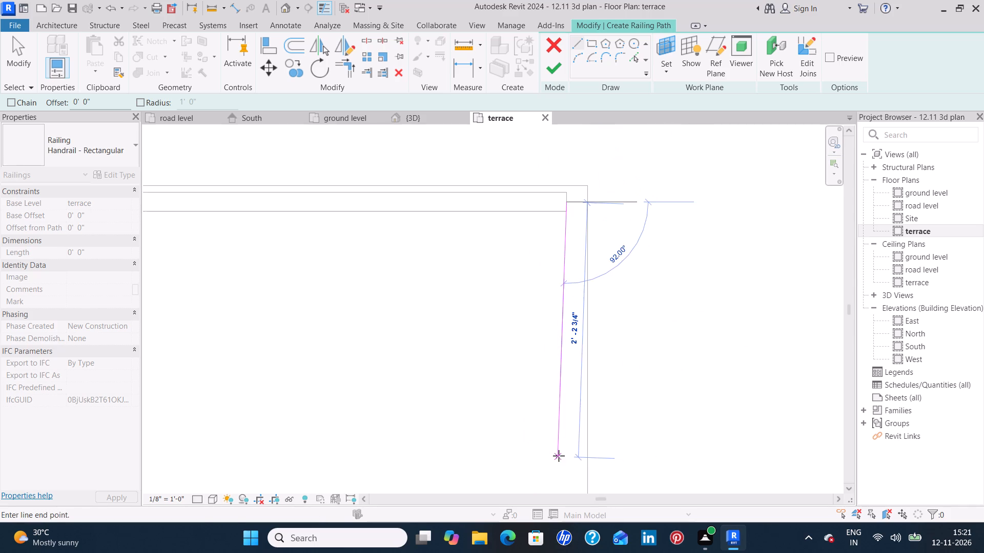
{"action": "middle_click_drag", "start_coordinate": [565, 430], "coordinate": [607, 198]}
{"action": "scroll", "coordinate": [611, 326], "scroll_direction": "down", "scroll_amount": 4}
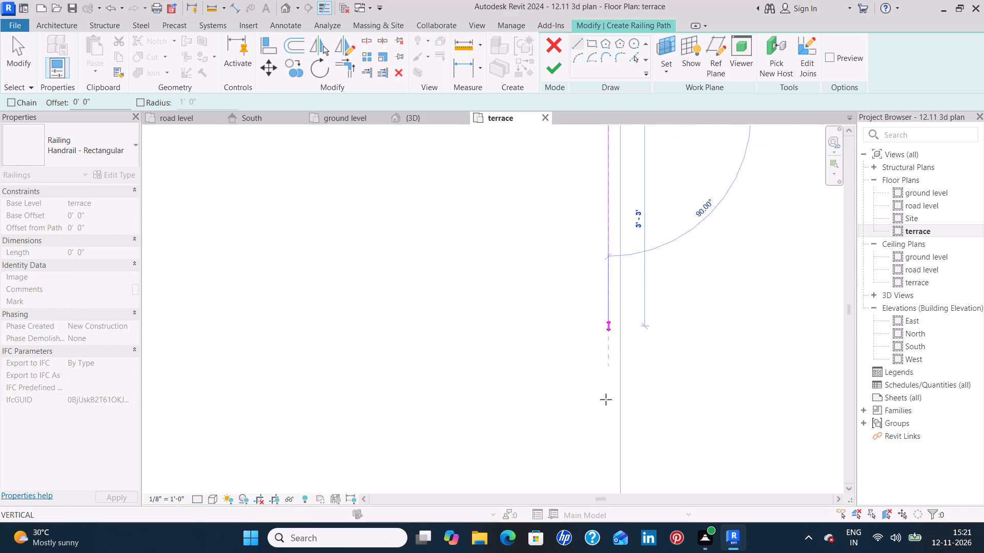
{"action": "middle_click_drag", "start_coordinate": [618, 373], "coordinate": [652, 144]}
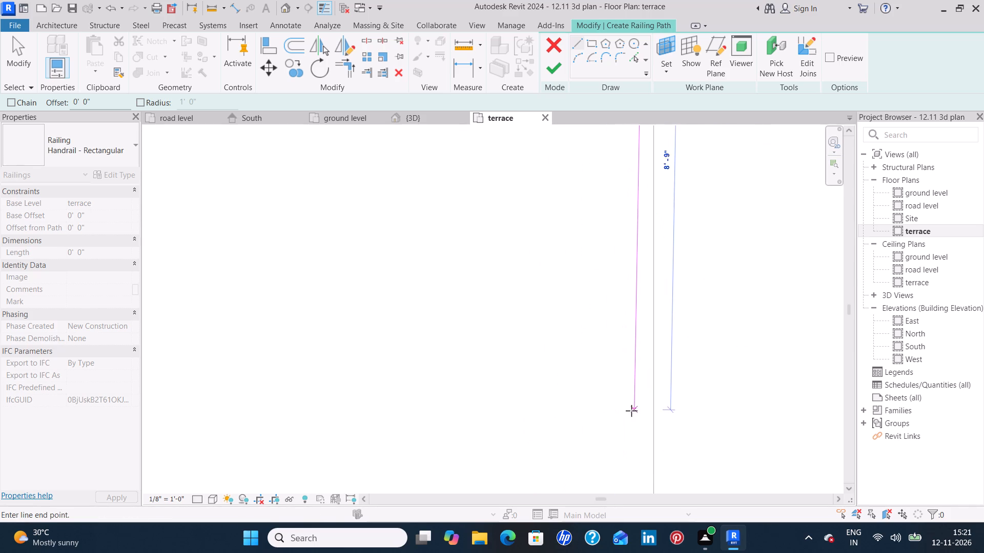
{"action": "middle_click_drag", "start_coordinate": [639, 398], "coordinate": [667, 205]}
{"action": "middle_click_drag", "start_coordinate": [673, 425], "coordinate": [682, 360]}
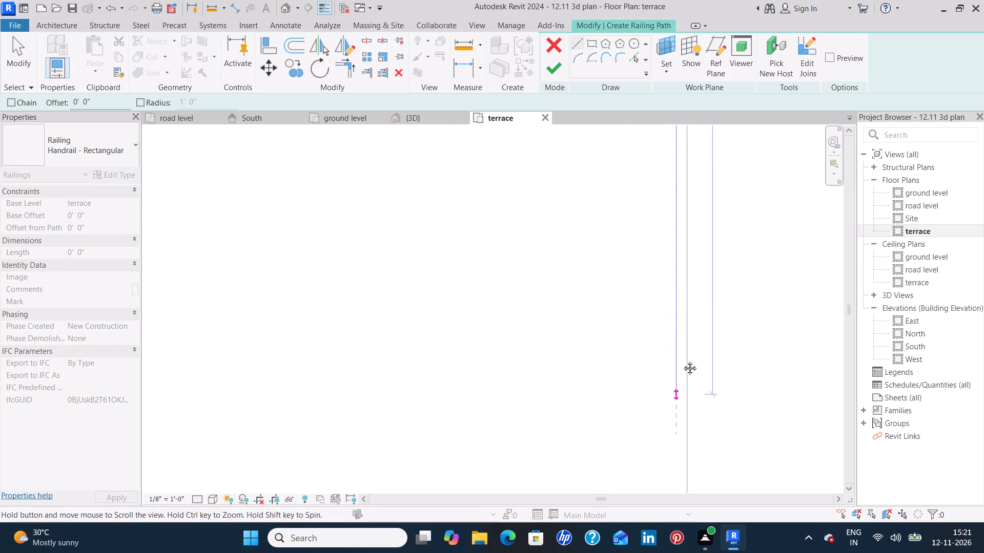
{"action": "middle_click_drag", "start_coordinate": [682, 360], "coordinate": [713, 146]}
{"action": "middle_click_drag", "start_coordinate": [700, 440], "coordinate": [706, 405]}
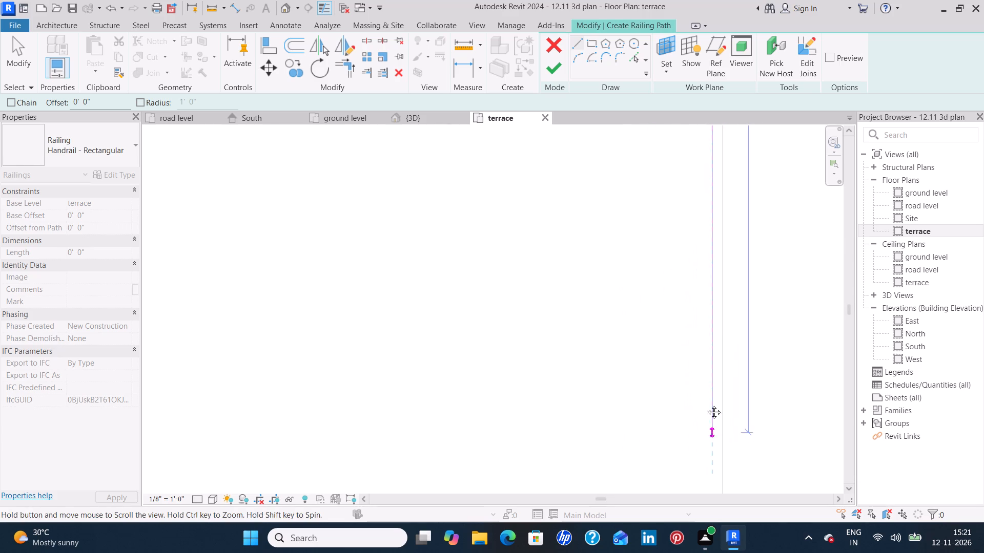
{"action": "middle_click_drag", "start_coordinate": [706, 405], "coordinate": [734, 153]}
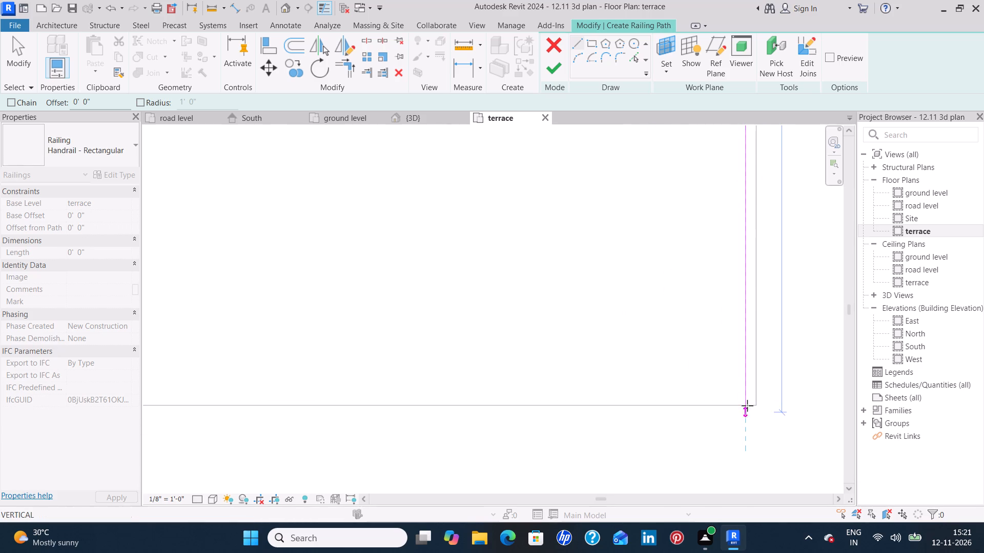
{"action": "scroll", "coordinate": [749, 400], "scroll_direction": "up", "scroll_amount": 14}
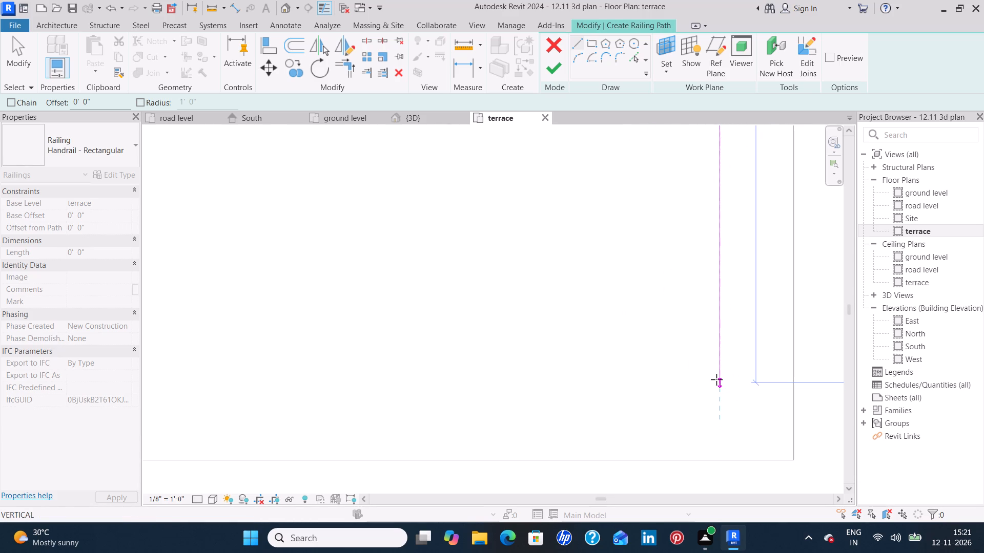
{"action": "left_click", "coordinate": [717, 375]}
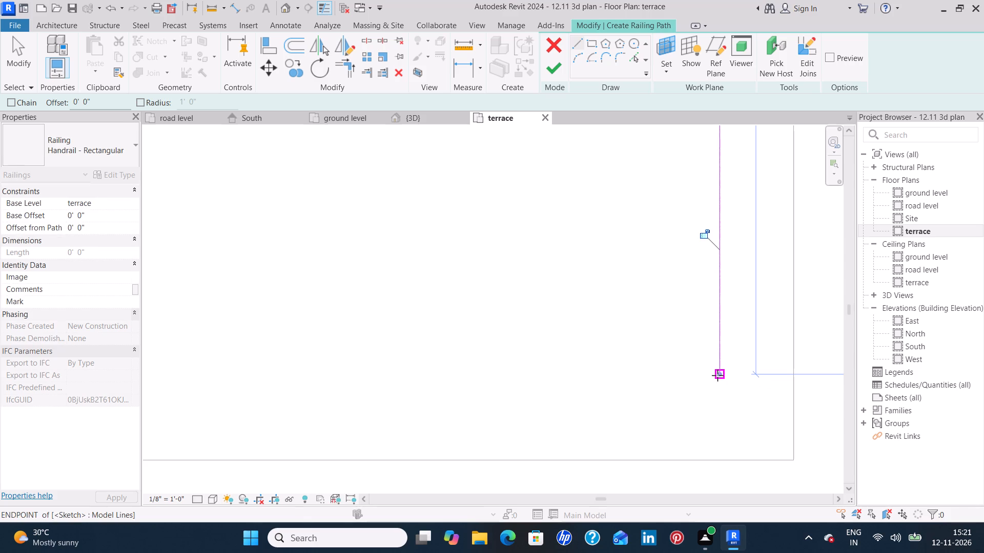
{"action": "left_click", "coordinate": [554, 69]}
{"action": "left_click", "coordinate": [626, 234]}
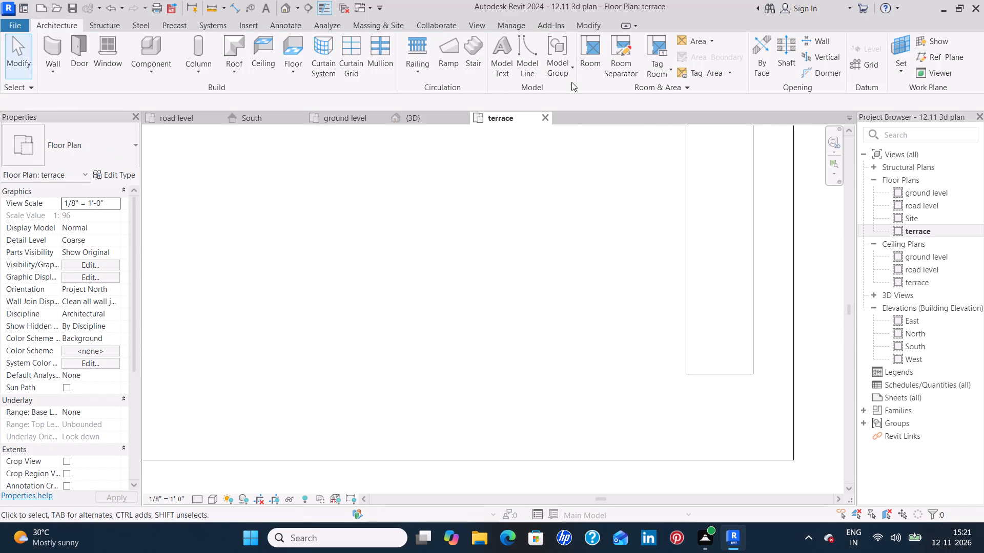
Add a Handrail - Rectangular railing about 20'-7 1/4" long from the east-edge railing's south end westward along the south edge, slightly past the step.
{"action": "left_click", "coordinate": [413, 45]}
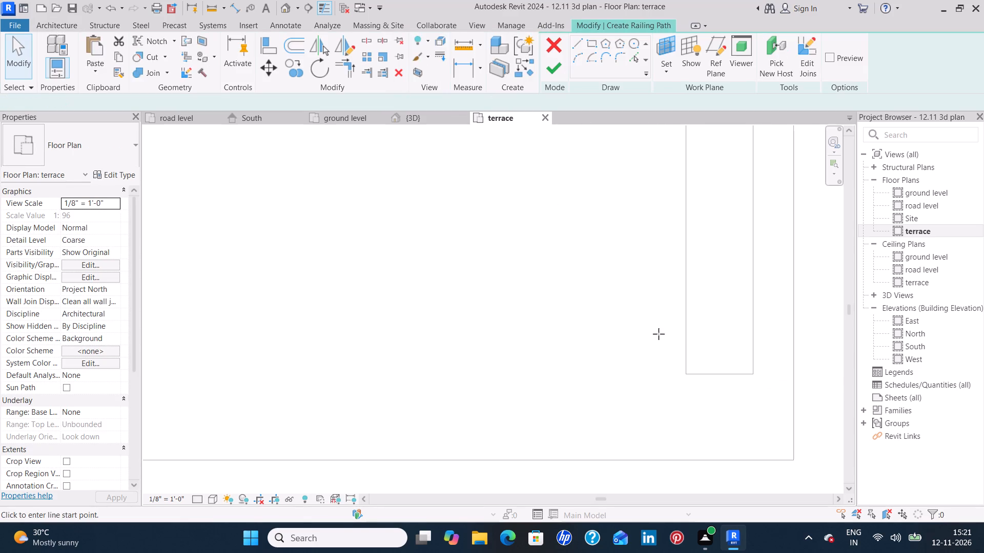
{"action": "left_click_drag", "start_coordinate": [722, 375], "coordinate": [716, 375]}
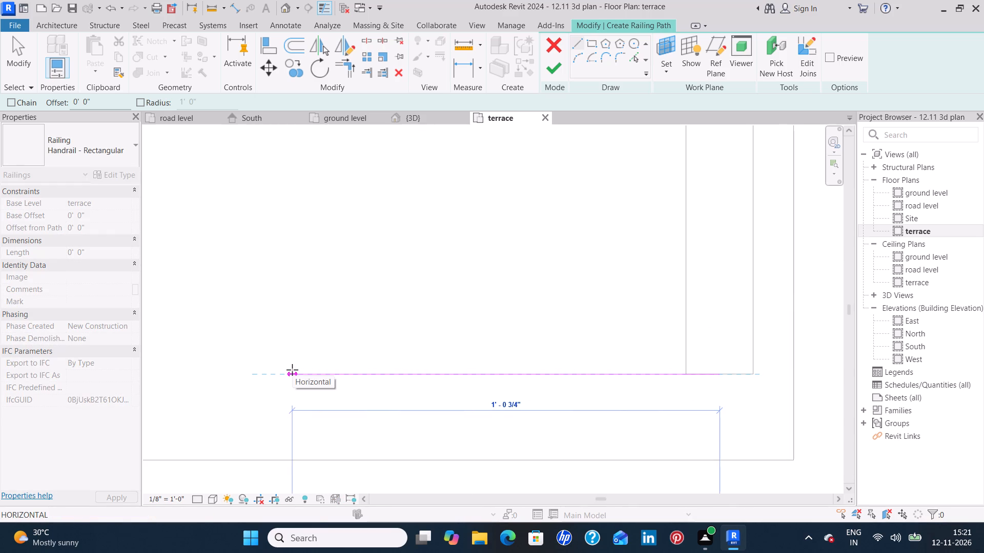
{"action": "middle_click_drag", "start_coordinate": [292, 370], "coordinate": [434, 364]}
{"action": "middle_click", "coordinate": [533, 373]}
{"action": "scroll", "coordinate": [533, 373], "scroll_direction": "down", "scroll_amount": 10}
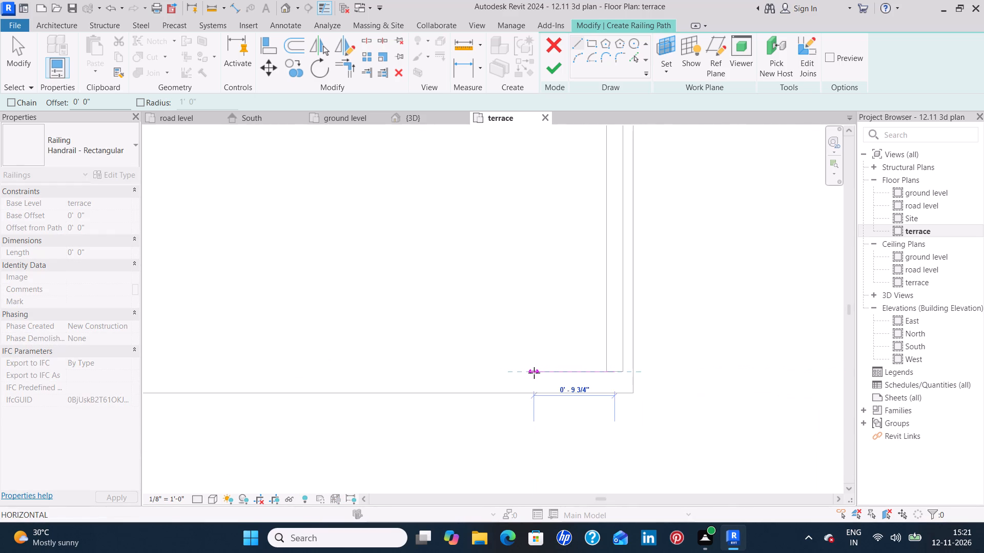
{"action": "scroll", "coordinate": [525, 375], "scroll_direction": "down", "scroll_amount": 4}
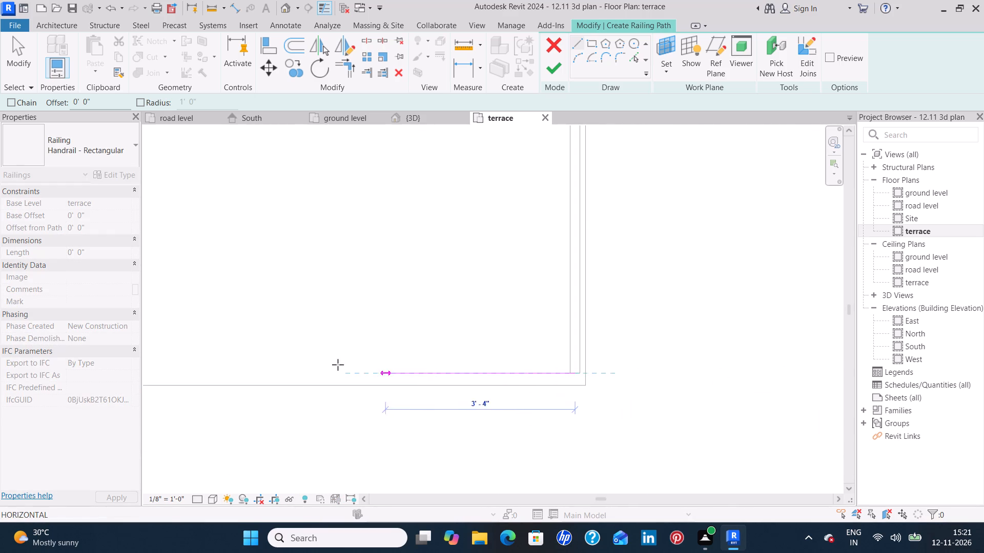
{"action": "middle_click_drag", "start_coordinate": [193, 373], "coordinate": [607, 337]}
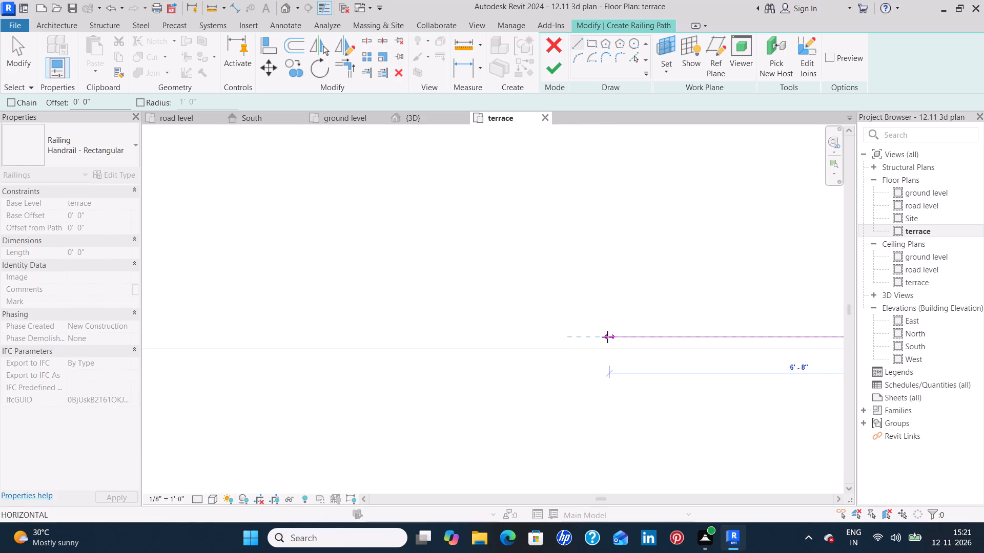
{"action": "scroll", "coordinate": [608, 336], "scroll_direction": "down", "scroll_amount": 9}
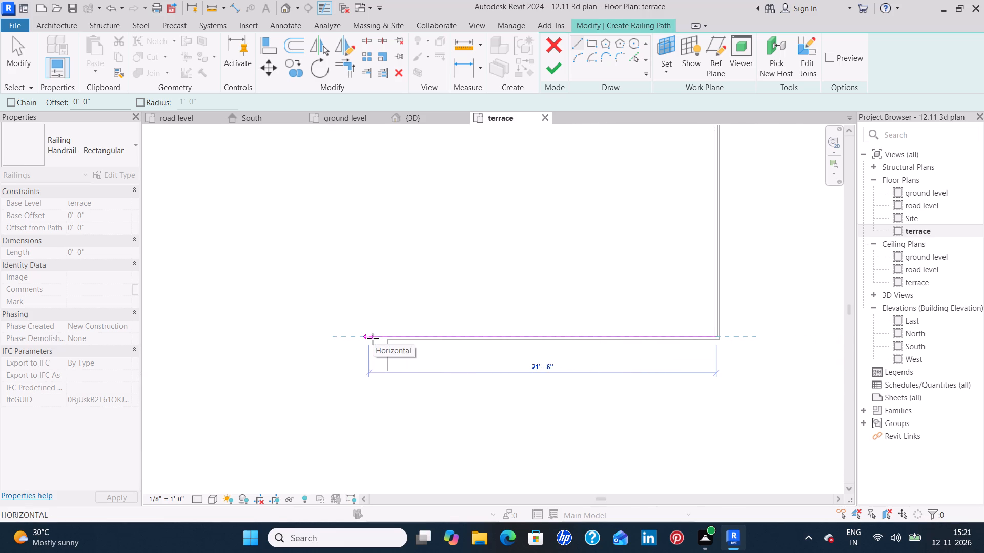
{"action": "scroll", "coordinate": [373, 338], "scroll_direction": "up", "scroll_amount": 20}
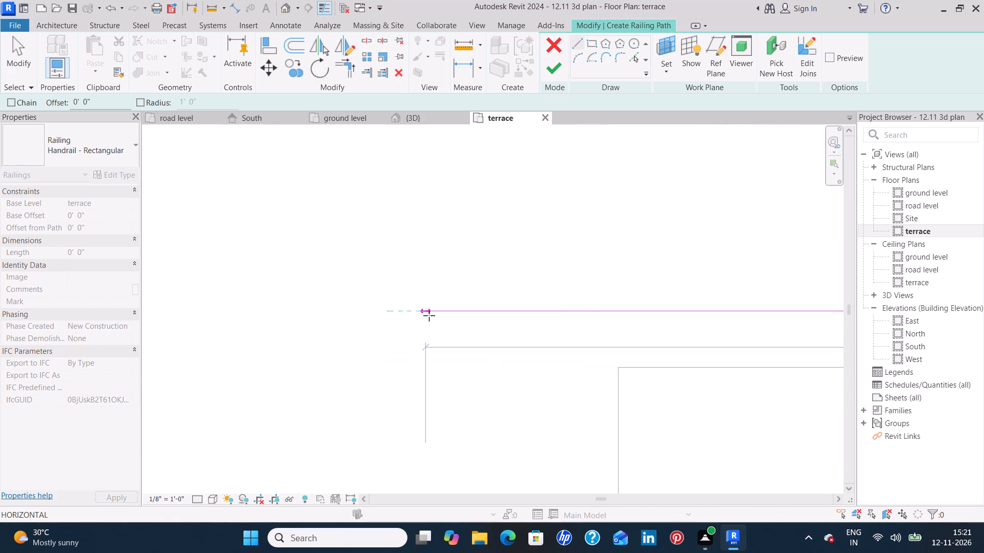
{"action": "left_click", "coordinate": [546, 346]}
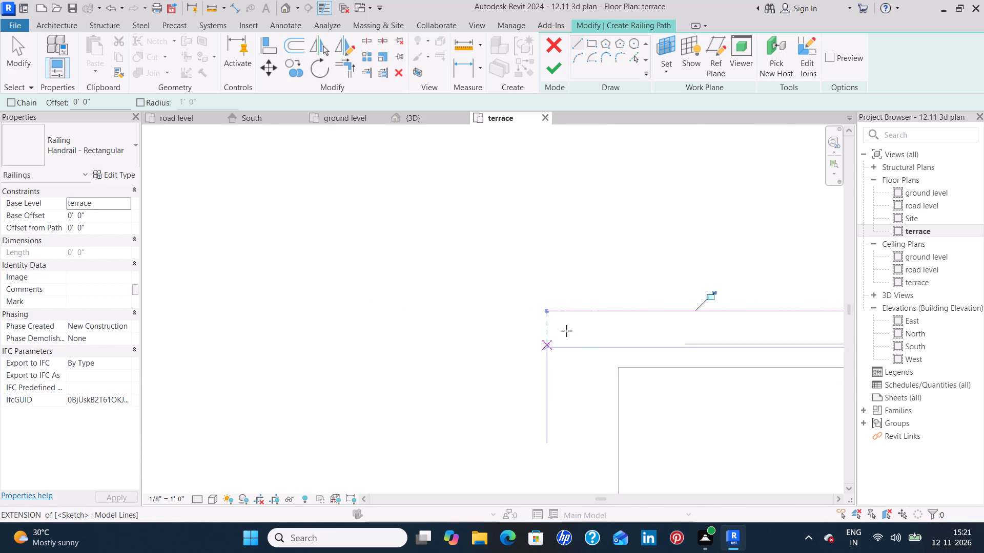
{"action": "left_click", "coordinate": [553, 71]}
Edit the path of the south-edge railing, pulling its west end slightly back eastward near the step.
{"action": "scroll", "coordinate": [630, 312], "scroll_direction": "down", "scroll_amount": 4}
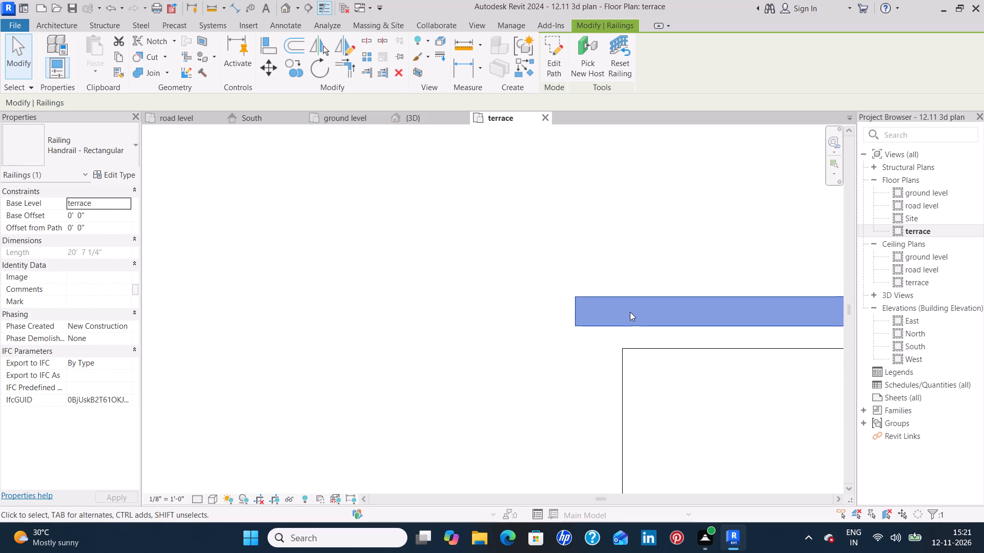
{"action": "middle_click_drag", "start_coordinate": [574, 343], "coordinate": [523, 181]}
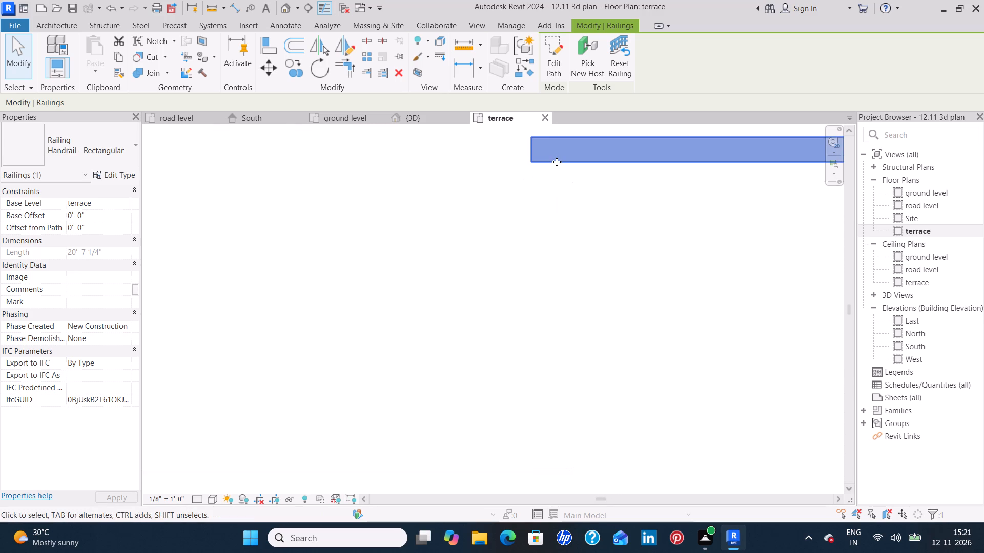
{"action": "left_click", "coordinate": [546, 55]}
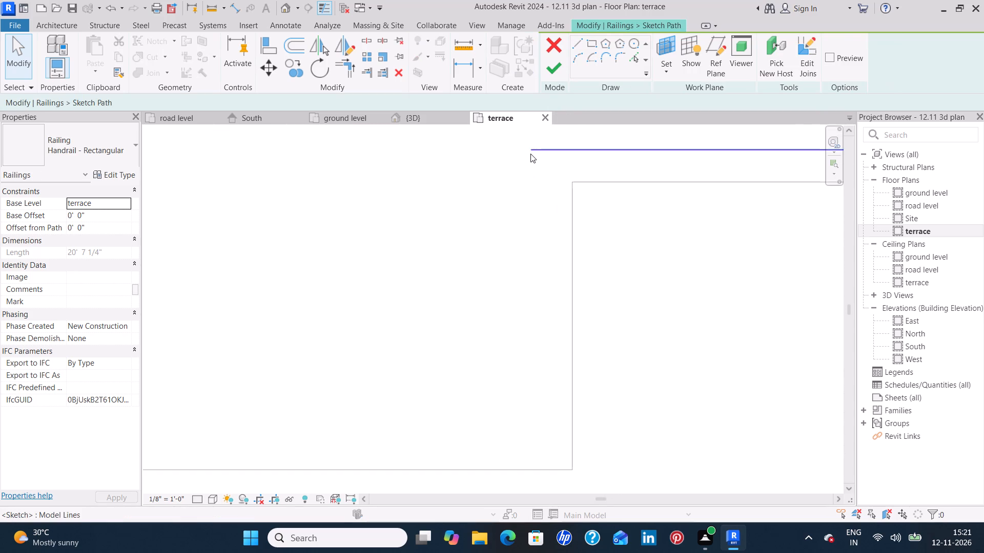
{"action": "left_click", "coordinate": [530, 149]}
{"action": "left_click_drag", "start_coordinate": [530, 149], "coordinate": [536, 149]}
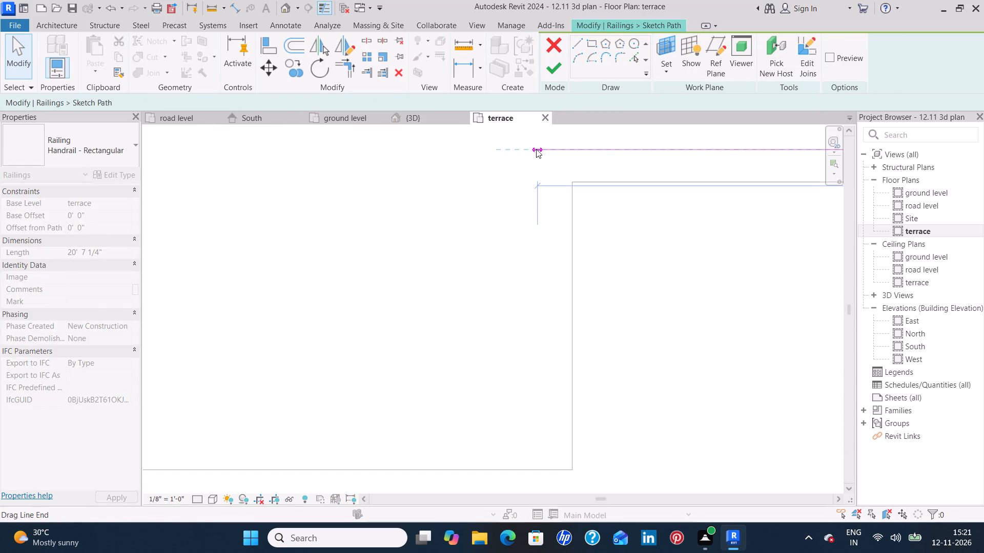
{"action": "left_click", "coordinate": [503, 161]}
{"action": "left_click", "coordinate": [549, 69]}
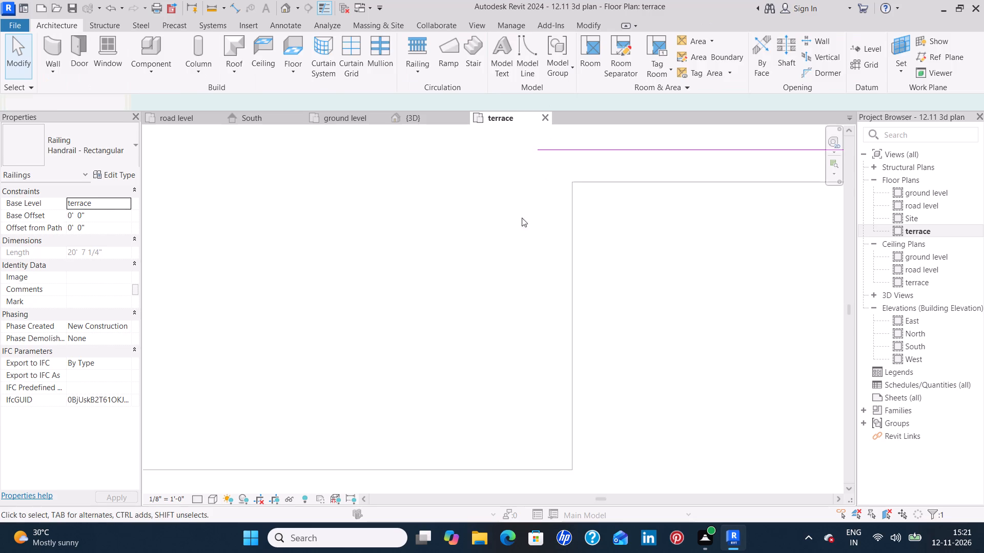
{"action": "left_click", "coordinate": [519, 237]}
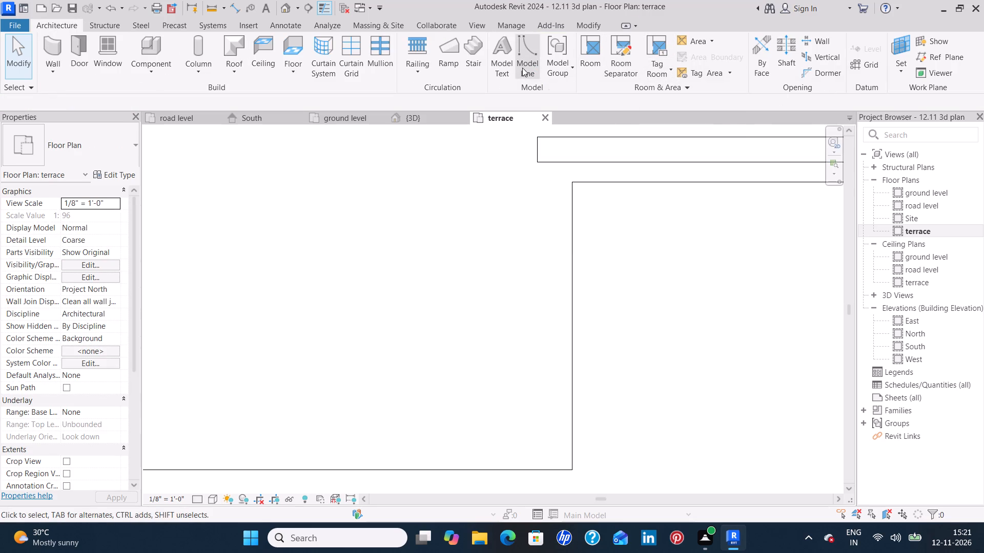
Add a Handrail - Rectangular railing about 1'-11 1/4" long from the south-edge railing's west end southward along the step.
{"action": "left_click", "coordinate": [420, 55]}
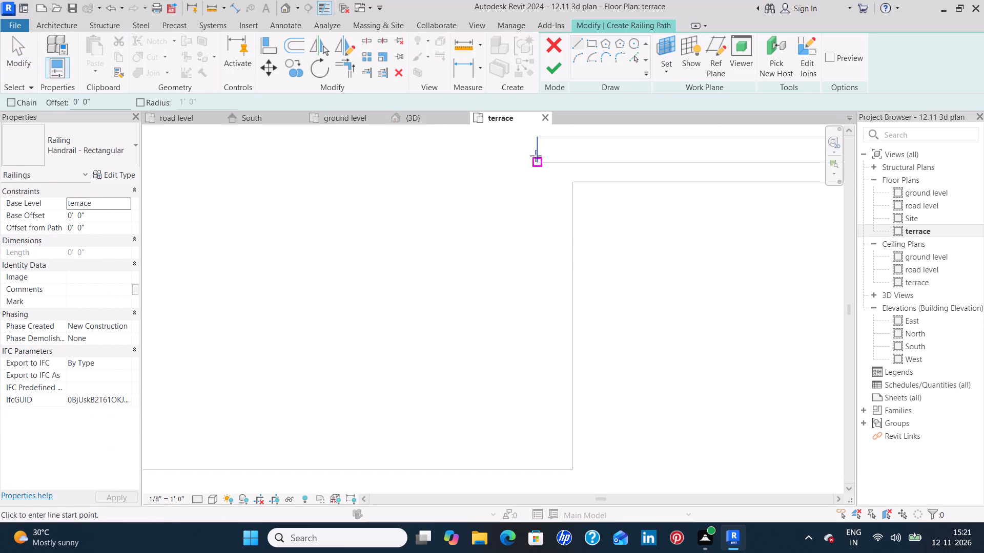
{"action": "left_click", "coordinate": [539, 149]}
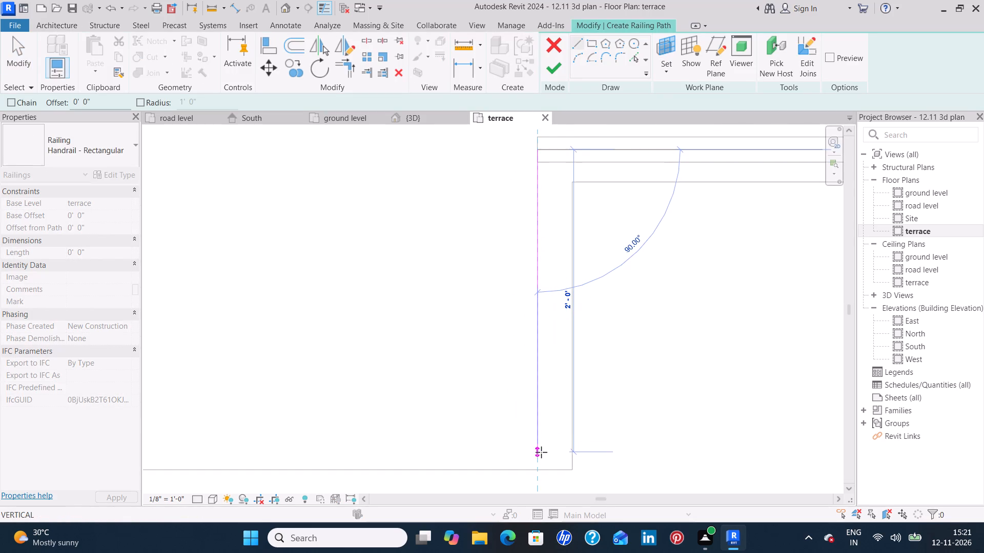
{"action": "left_click", "coordinate": [543, 442]}
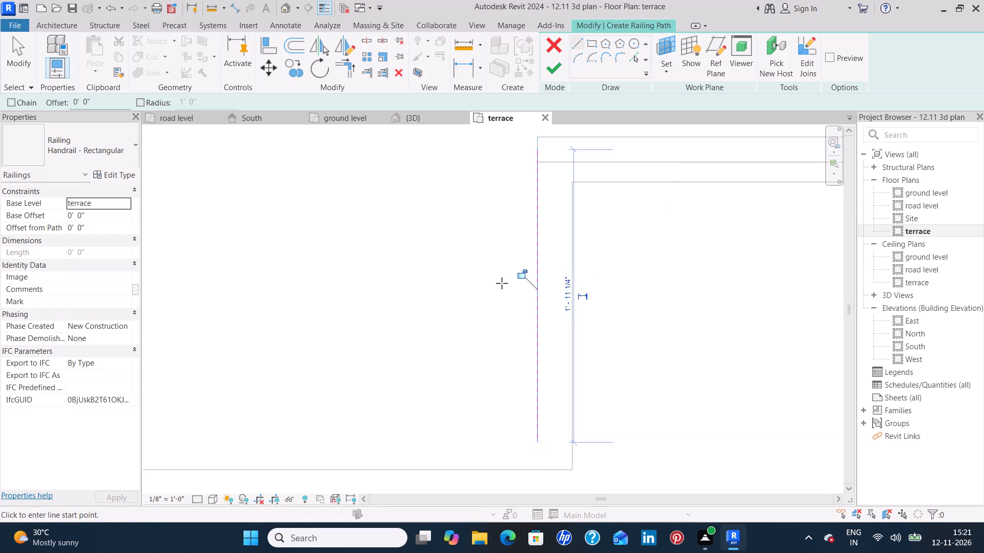
{"action": "left_click", "coordinate": [555, 73]}
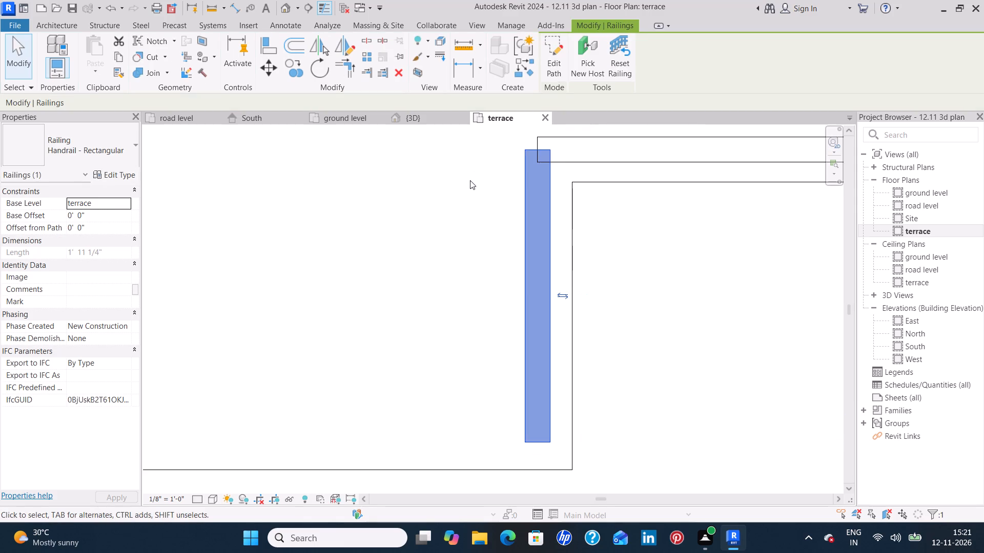
{"action": "left_click", "coordinate": [469, 182]}
Add a Handrail - Rectangular railing about 16'-2 3/4" long from the step railing's south end westward along the terrace's lower south edge.
{"action": "scroll", "coordinate": [479, 188], "scroll_direction": "down", "scroll_amount": 4}
{"action": "scroll", "coordinate": [565, 192], "scroll_direction": "down", "scroll_amount": 5}
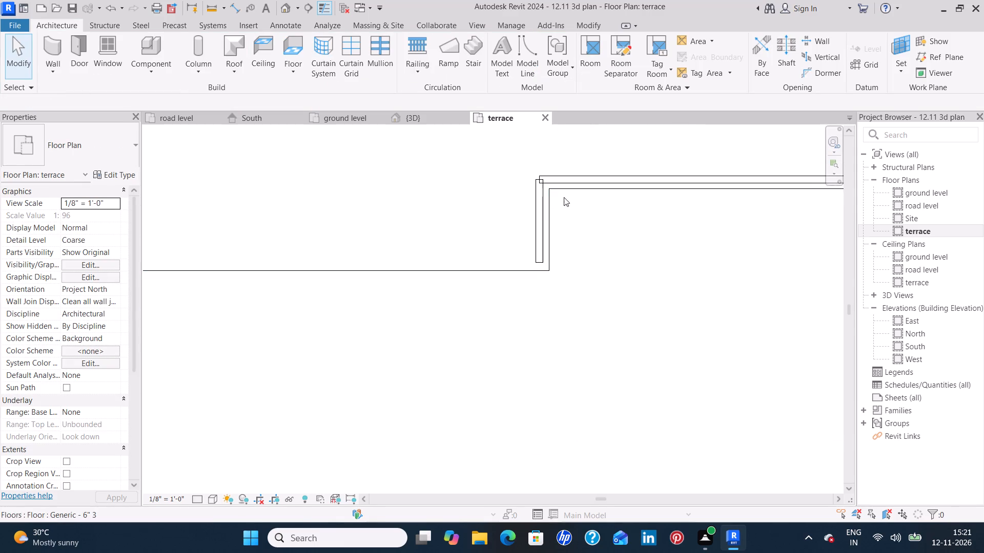
{"action": "middle_click_drag", "start_coordinate": [482, 239], "coordinate": [577, 214]}
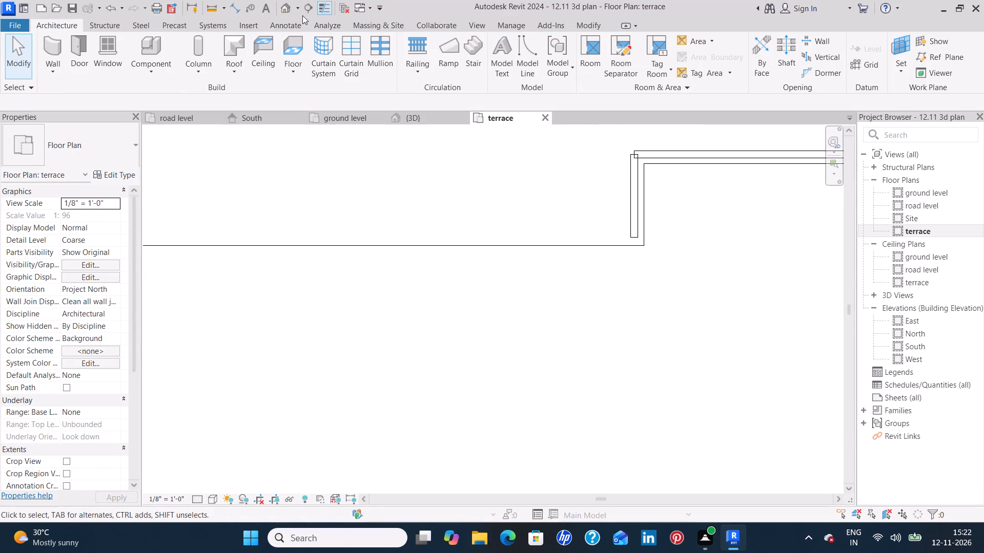
{"action": "left_click", "coordinate": [416, 42]}
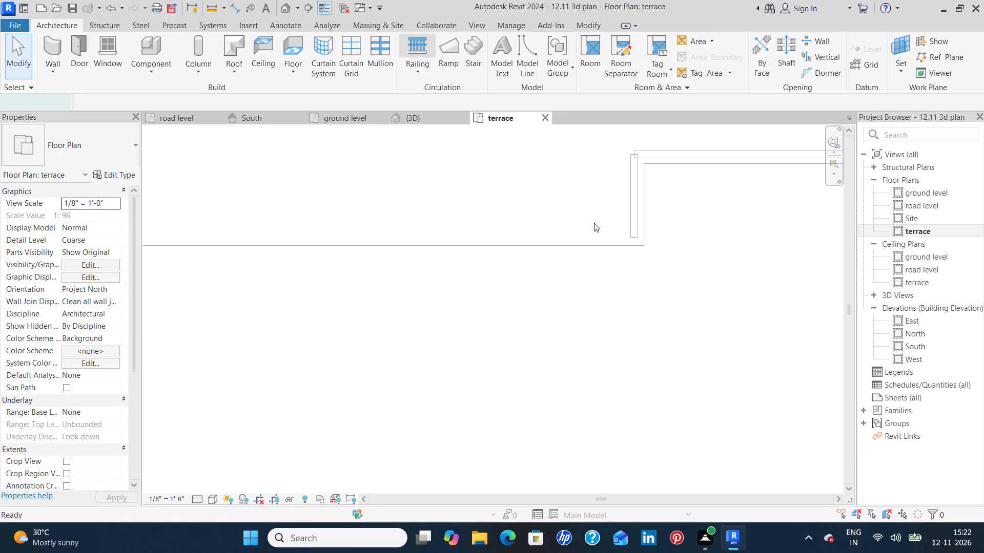
{"action": "scroll", "coordinate": [640, 248], "scroll_direction": "up", "scroll_amount": 9}
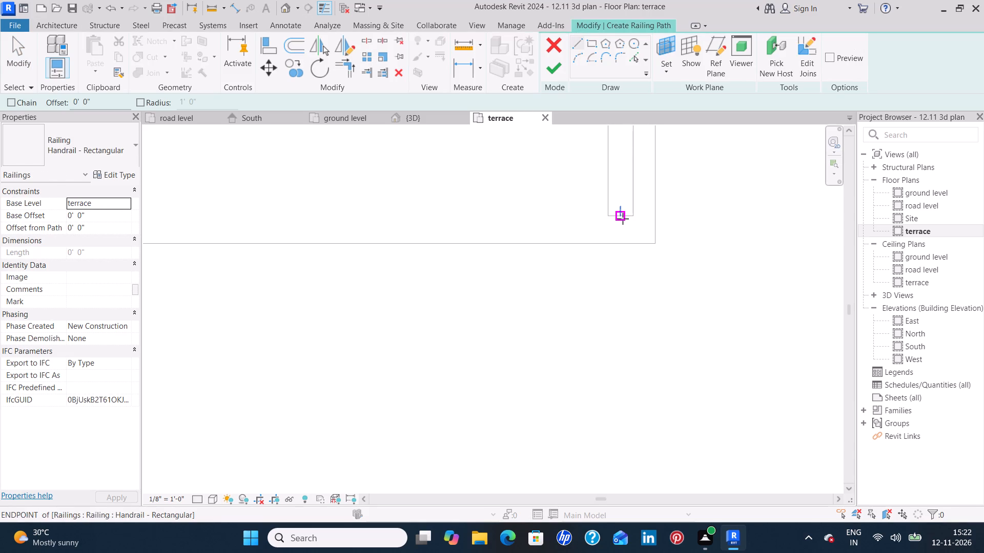
{"action": "left_click", "coordinate": [619, 215]}
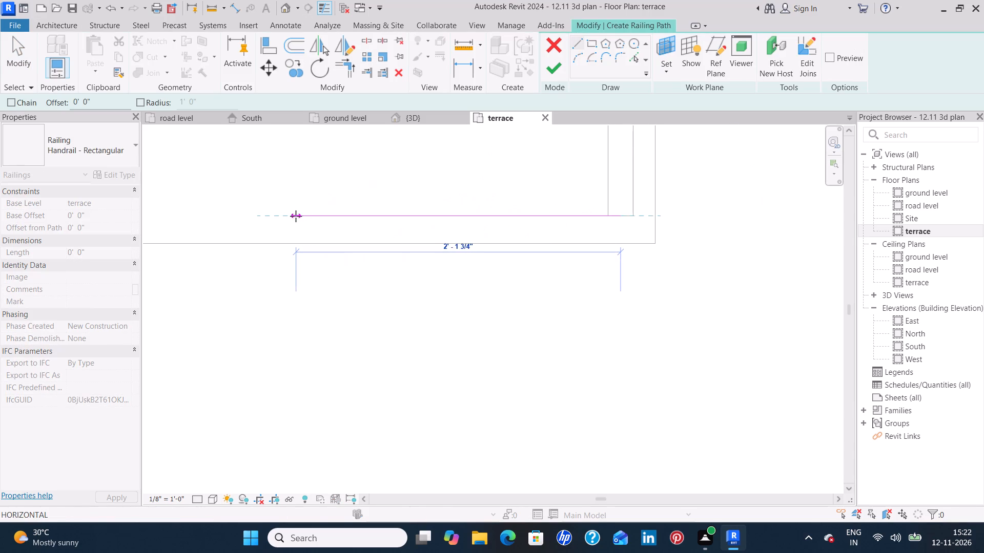
{"action": "middle_click_drag", "start_coordinate": [294, 216], "coordinate": [588, 235]}
{"action": "scroll", "coordinate": [491, 239], "scroll_direction": "down", "scroll_amount": 1}
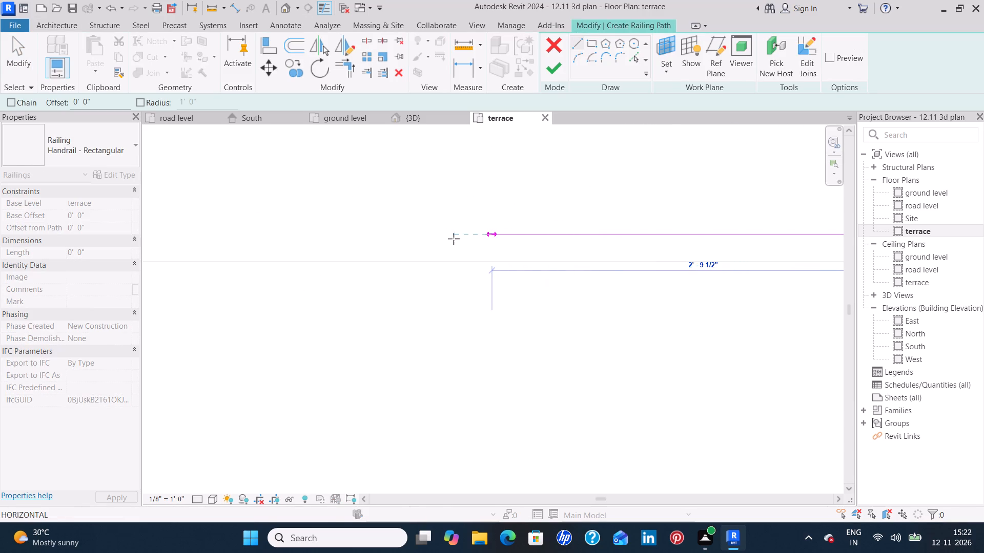
{"action": "scroll", "coordinate": [454, 239], "scroll_direction": "down", "scroll_amount": 3}
{"action": "middle_click_drag", "start_coordinate": [291, 221], "coordinate": [539, 252]}
{"action": "scroll", "coordinate": [539, 252], "scroll_direction": "down", "scroll_amount": 3}
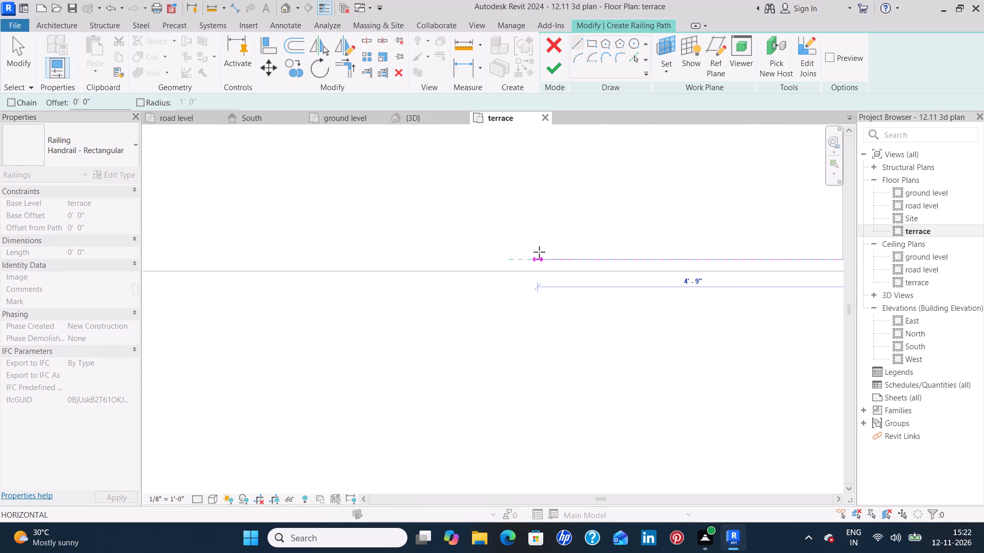
{"action": "scroll", "coordinate": [539, 252], "scroll_direction": "down", "scroll_amount": 2}
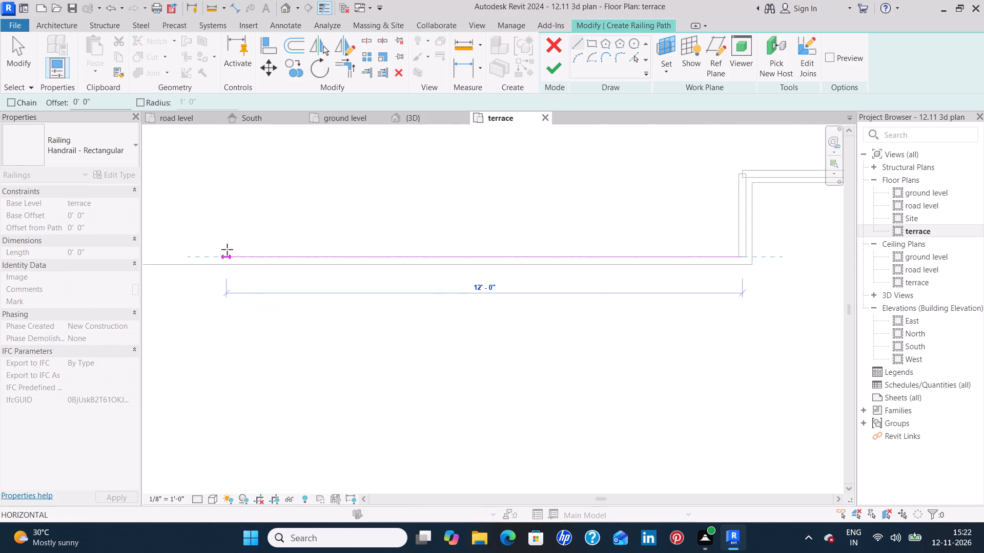
{"action": "middle_click_drag", "start_coordinate": [227, 249], "coordinate": [545, 268]}
{"action": "scroll", "coordinate": [372, 275], "scroll_direction": "up", "scroll_amount": 5}
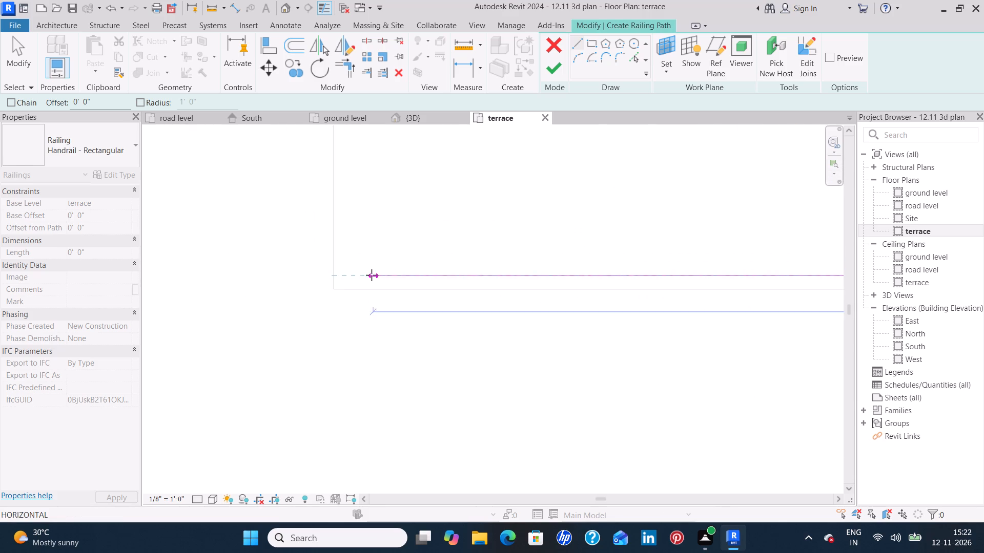
{"action": "scroll", "coordinate": [372, 275], "scroll_direction": "up", "scroll_amount": 4}
{"action": "left_click", "coordinate": [341, 278]}
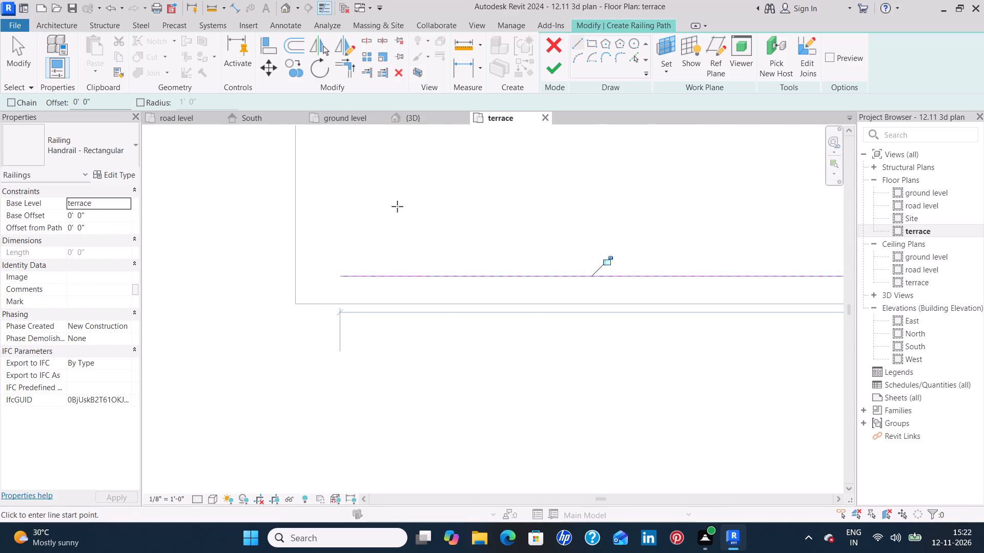
{"action": "left_click", "coordinate": [555, 68]}
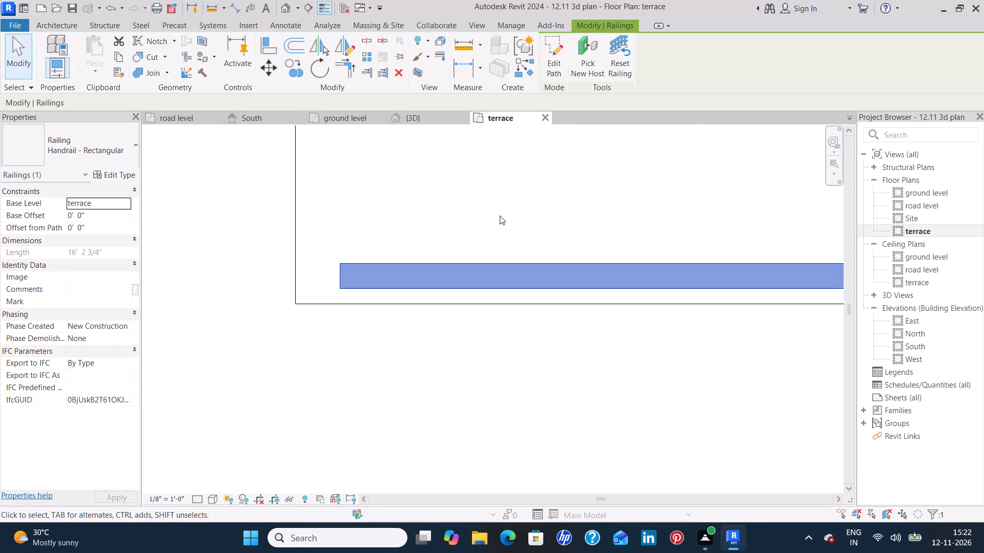
{"action": "left_click", "coordinate": [494, 224]}
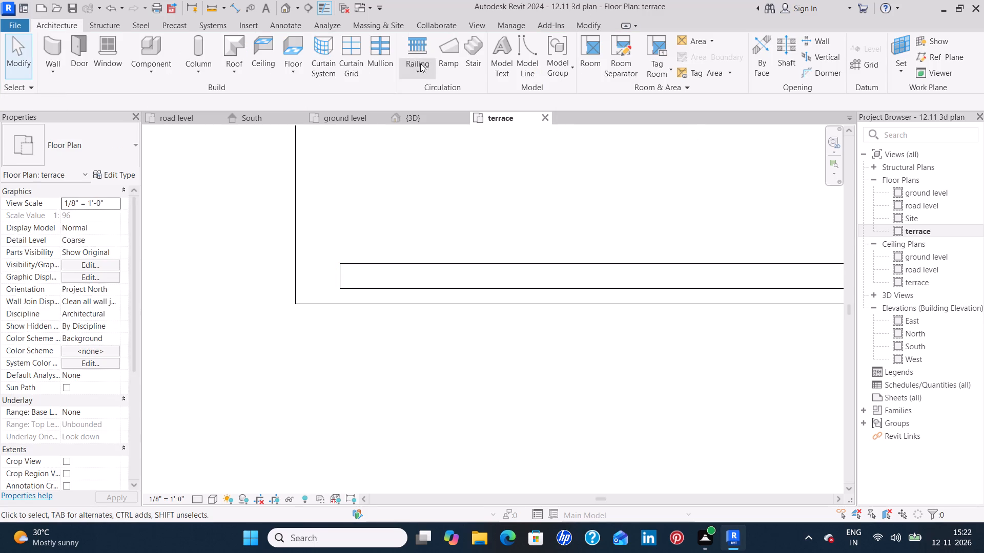
Add a Handrail - Rectangular railing from the new south-edge railing's west end northward along the west-facing edge, ending just past the inner corner.
{"action": "left_click", "coordinate": [418, 43]}
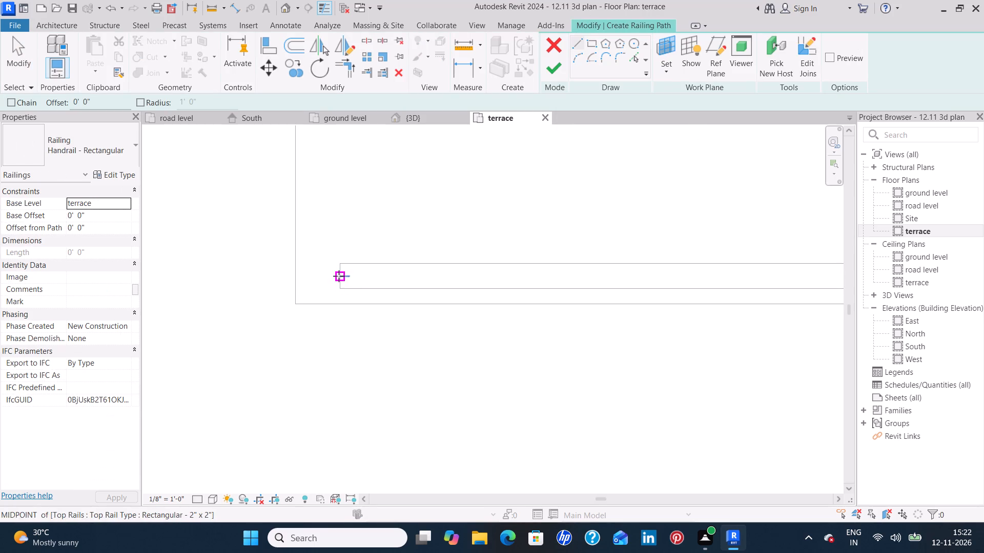
{"action": "left_click", "coordinate": [339, 276]}
{"action": "middle_click_drag", "start_coordinate": [334, 182], "coordinate": [333, 188]}
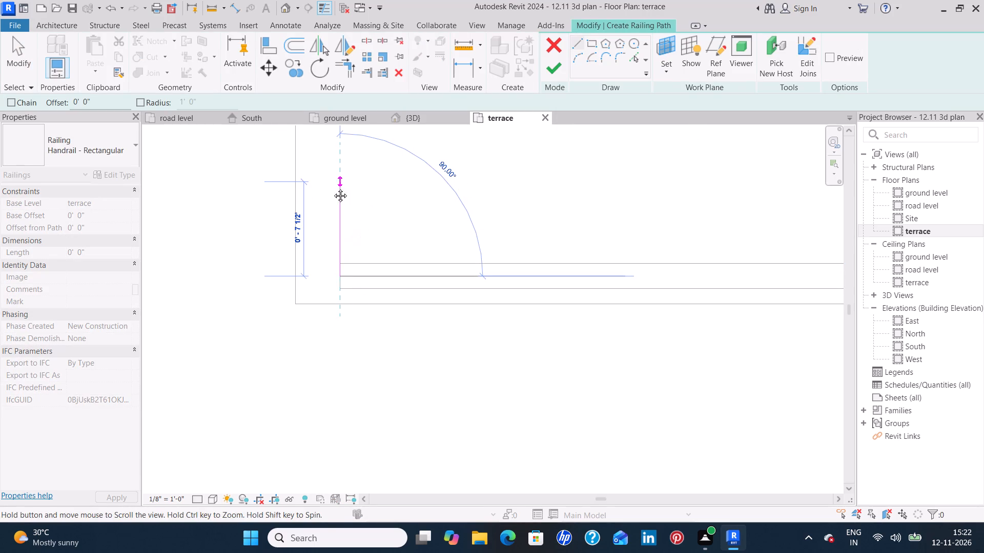
{"action": "middle_click_drag", "start_coordinate": [333, 188], "coordinate": [296, 341]}
{"action": "middle_click_drag", "start_coordinate": [299, 187], "coordinate": [297, 235]}
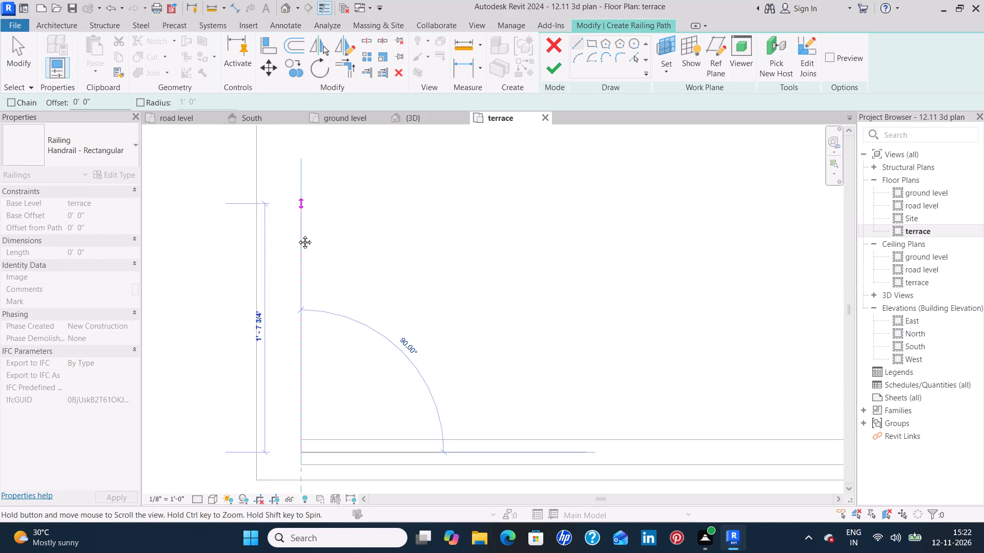
{"action": "middle_click_drag", "start_coordinate": [297, 235], "coordinate": [297, 334]}
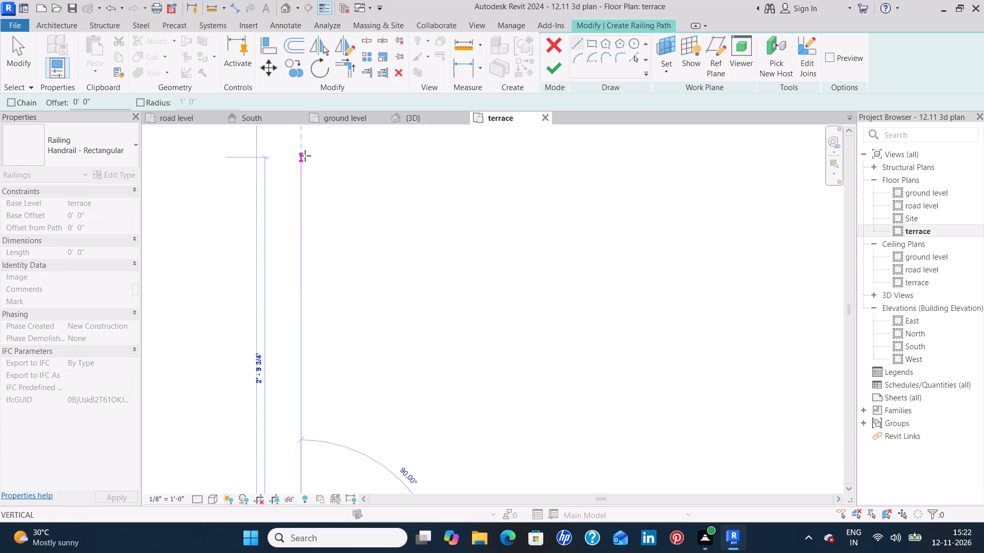
{"action": "middle_click_drag", "start_coordinate": [304, 153], "coordinate": [306, 355]}
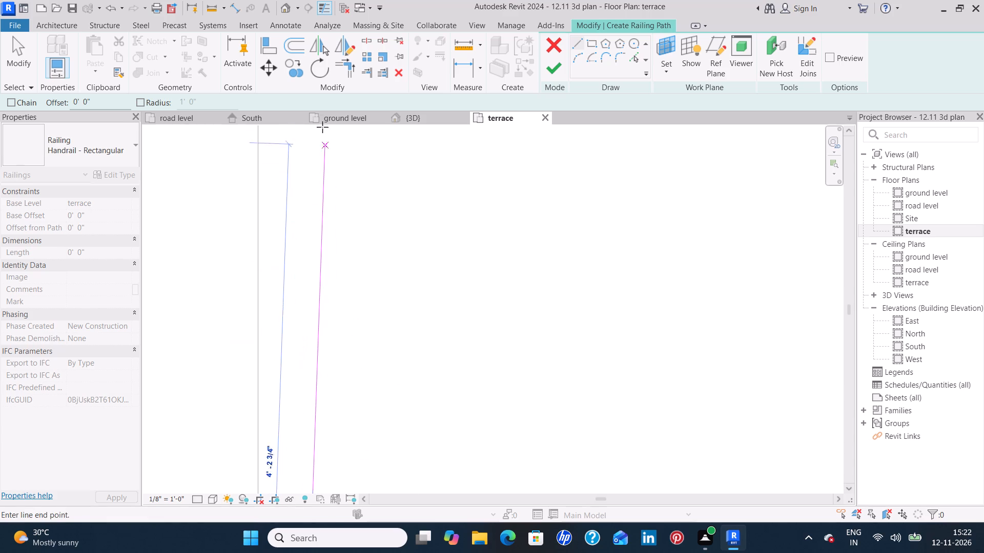
{"action": "middle_click_drag", "start_coordinate": [311, 179], "coordinate": [339, 385]}
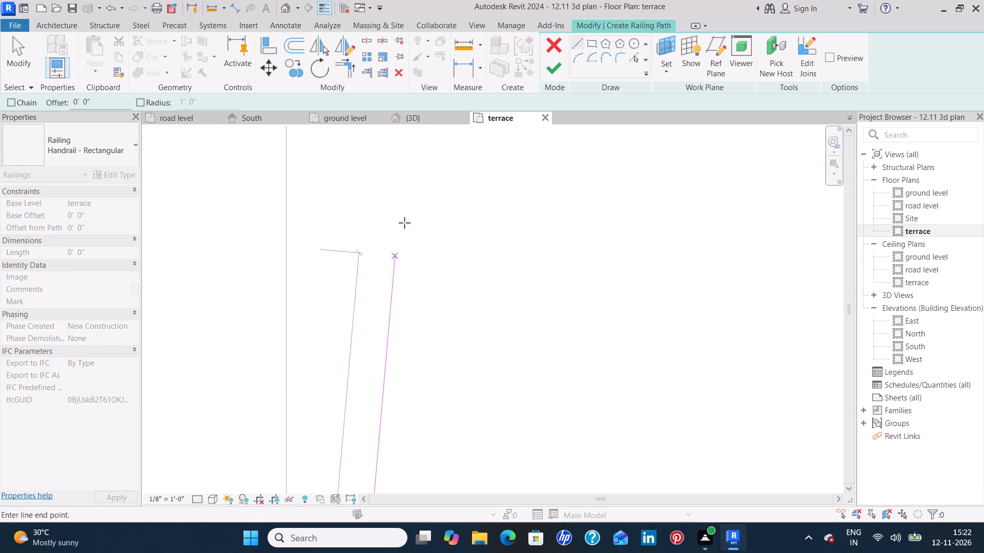
{"action": "middle_click_drag", "start_coordinate": [332, 178], "coordinate": [330, 406]}
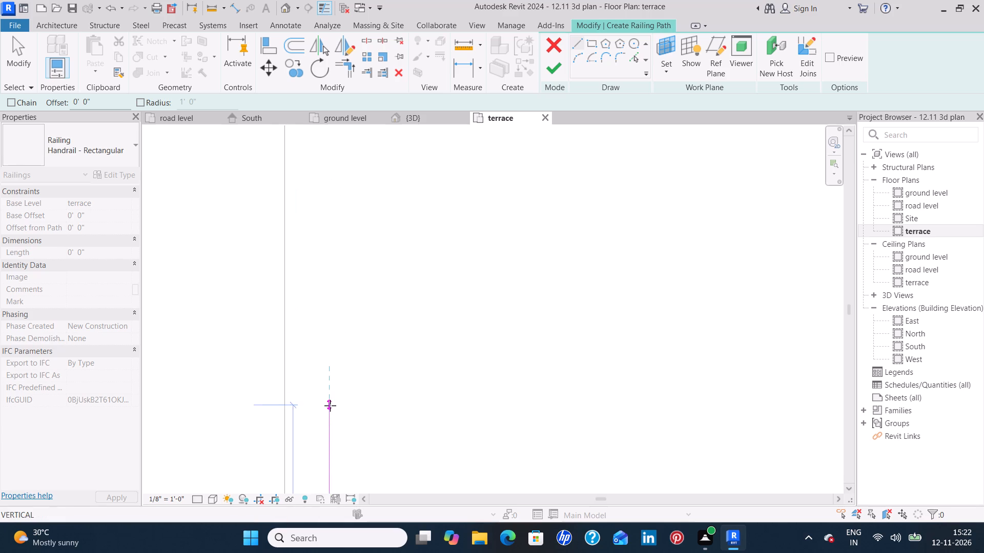
{"action": "scroll", "coordinate": [330, 406], "scroll_direction": "down", "scroll_amount": 6}
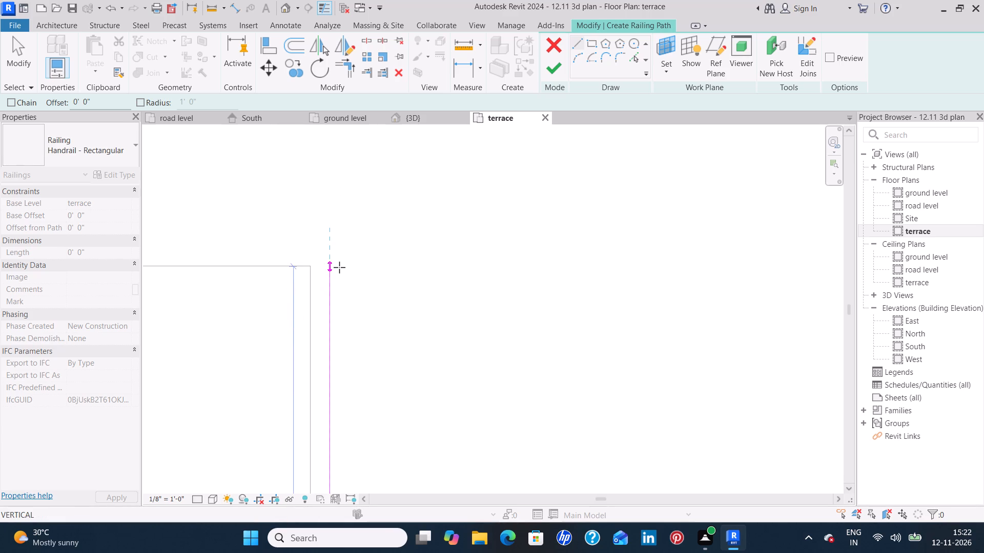
{"action": "scroll", "coordinate": [337, 267], "scroll_direction": "up", "scroll_amount": 9}
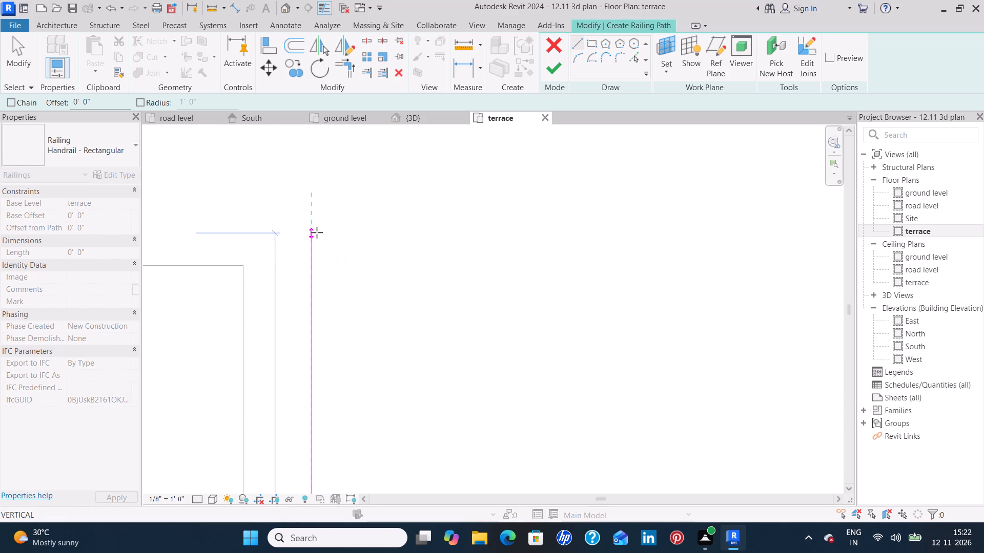
{"action": "left_click", "coordinate": [315, 228]}
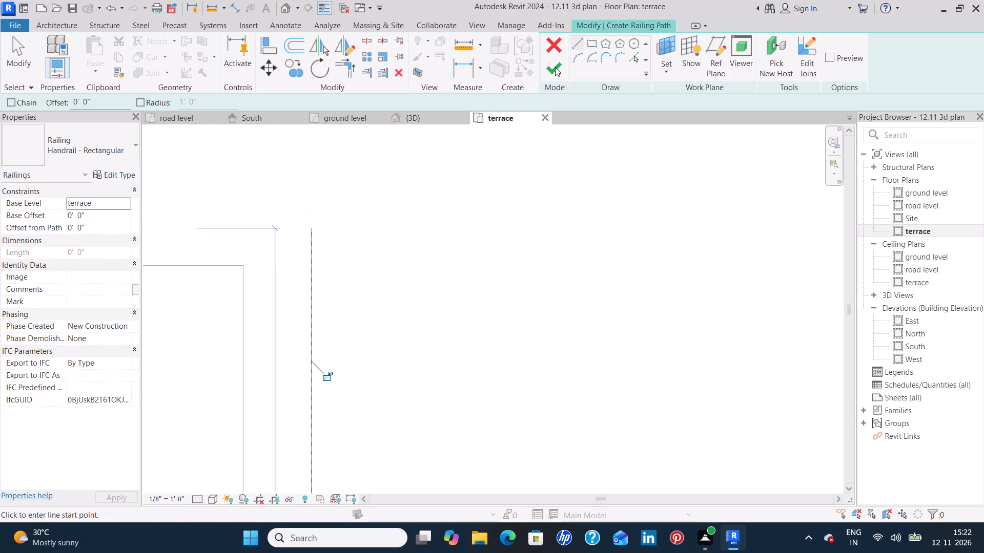
{"action": "left_click", "coordinate": [555, 67]}
{"action": "left_click", "coordinate": [456, 288]}
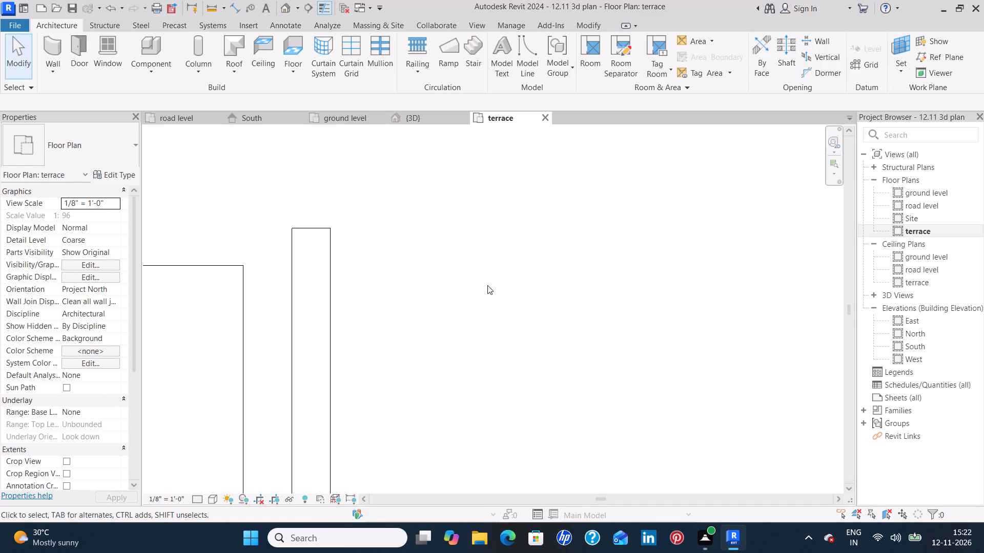
Add a Handrail - Rectangular railing about 14'-9" long from that railing's north end westward along the recessed south edge, stopping short of the corner.
{"action": "scroll", "coordinate": [490, 284], "scroll_direction": "down", "scroll_amount": 3}
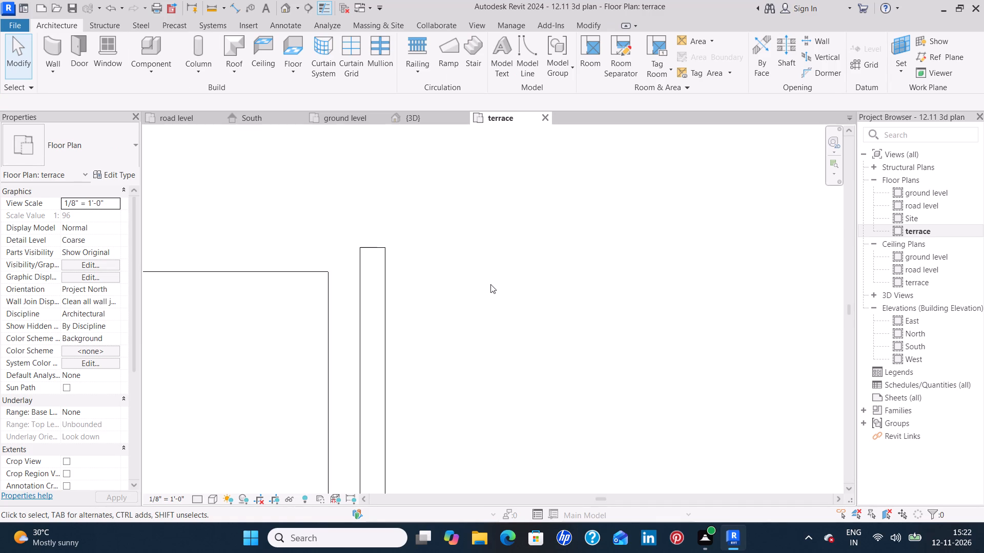
{"action": "middle_click_drag", "start_coordinate": [490, 284], "coordinate": [617, 305]}
{"action": "left_click", "coordinate": [416, 52]}
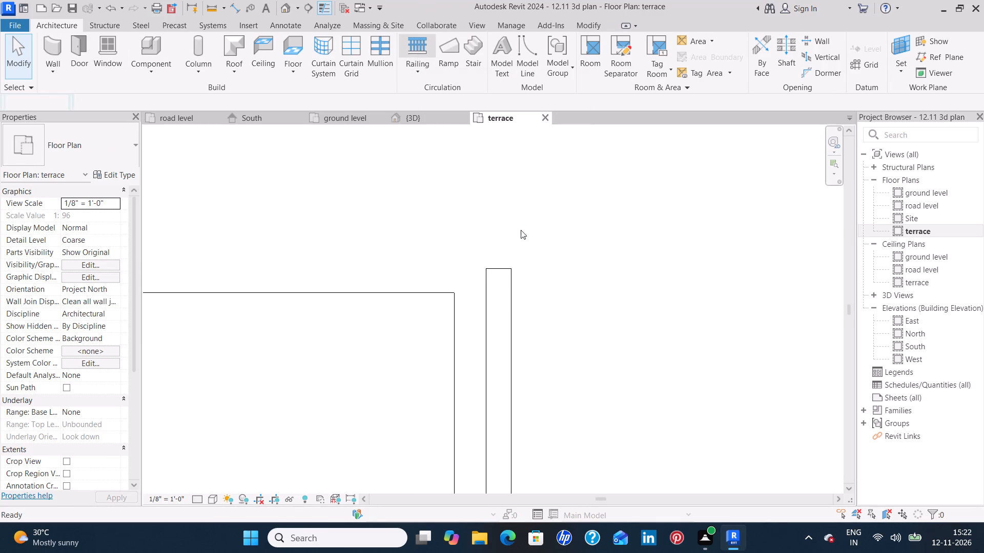
{"action": "left_click", "coordinate": [498, 268]}
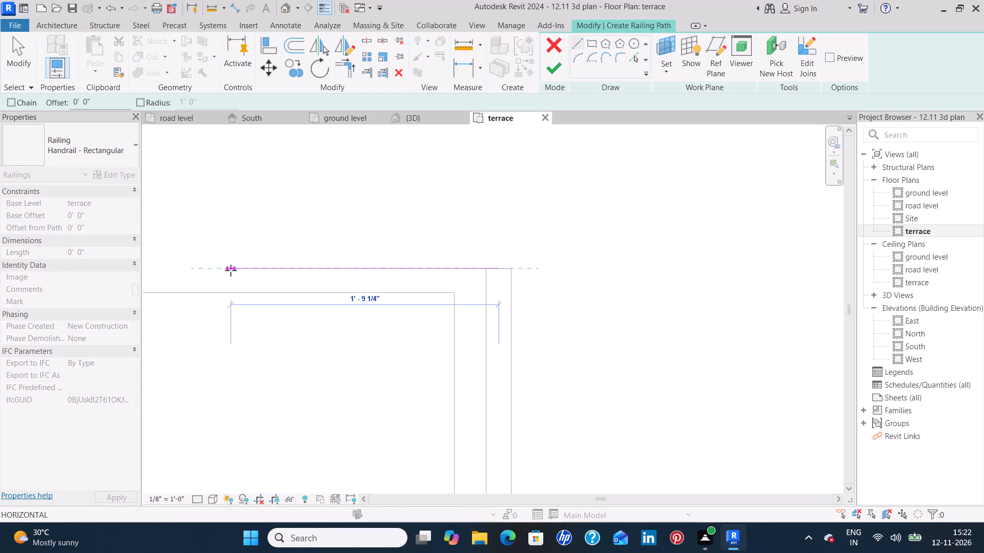
{"action": "middle_click_drag", "start_coordinate": [231, 270], "coordinate": [579, 307]}
{"action": "scroll", "coordinate": [533, 308], "scroll_direction": "down", "scroll_amount": 5}
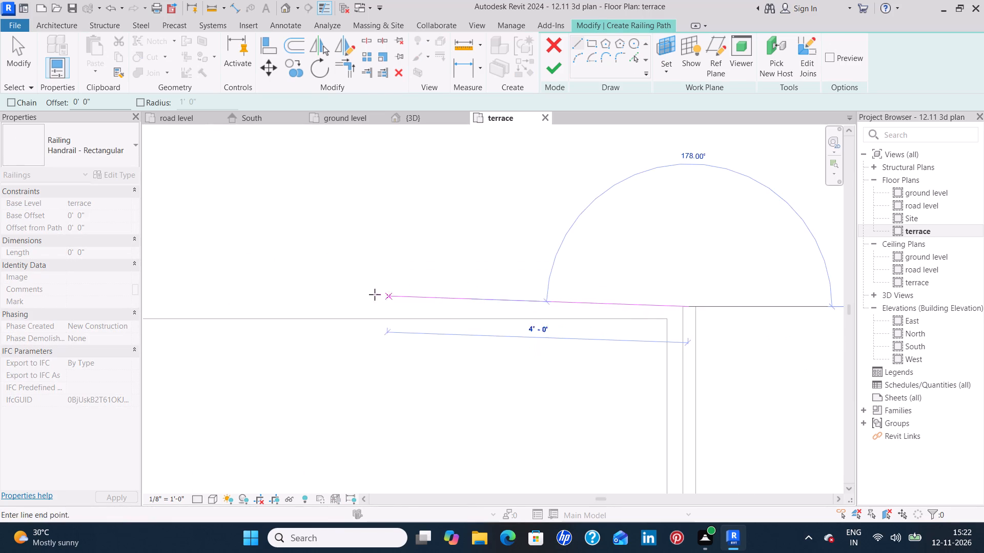
{"action": "scroll", "coordinate": [370, 294], "scroll_direction": "down", "scroll_amount": 4}
{"action": "middle_click_drag", "start_coordinate": [309, 291], "coordinate": [561, 291]}
{"action": "scroll", "coordinate": [561, 292], "scroll_direction": "down", "scroll_amount": 4}
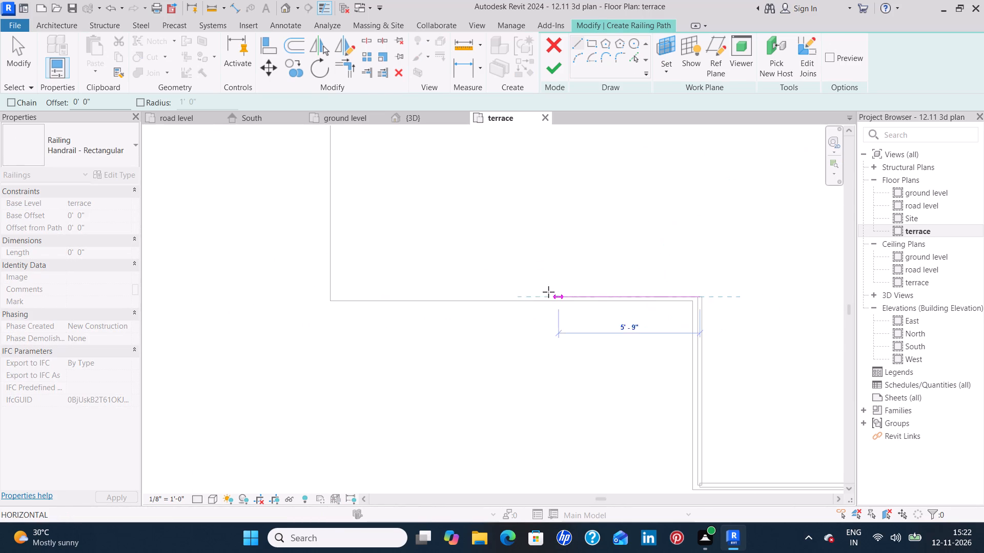
{"action": "scroll", "coordinate": [356, 292], "scroll_direction": "up", "scroll_amount": 9}
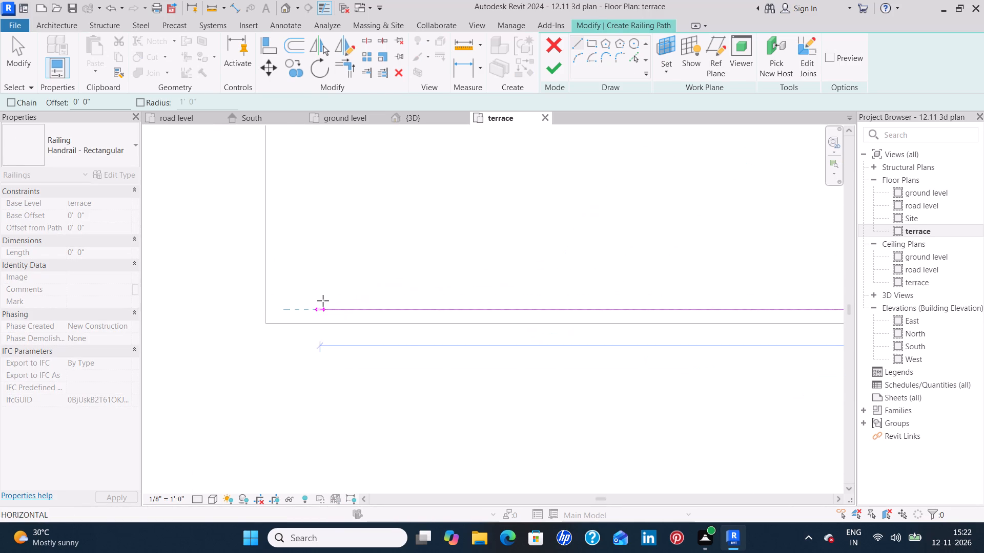
{"action": "middle_click_drag", "start_coordinate": [323, 301], "coordinate": [412, 301]}
{"action": "scroll", "coordinate": [372, 310], "scroll_direction": "up", "scroll_amount": 3}
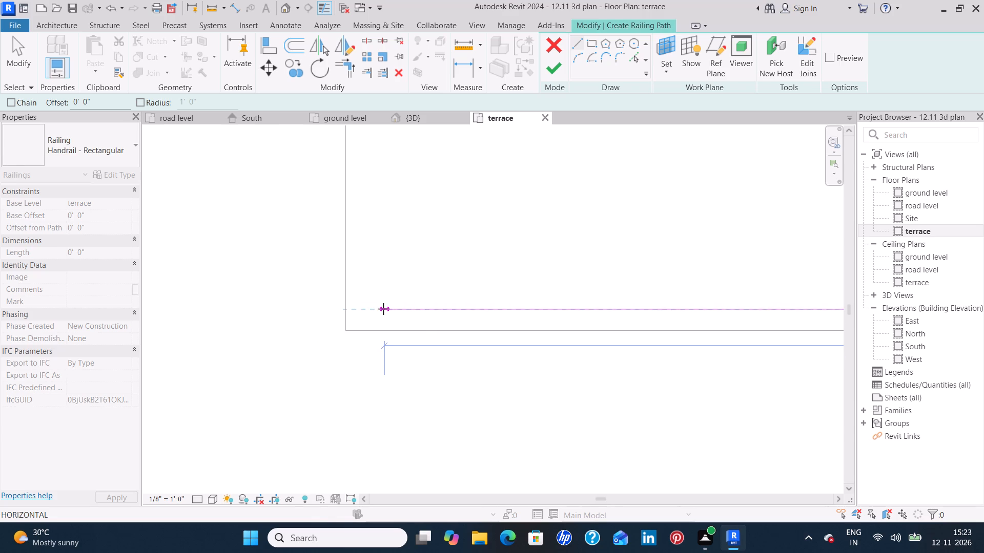
{"action": "left_click", "coordinate": [387, 309]}
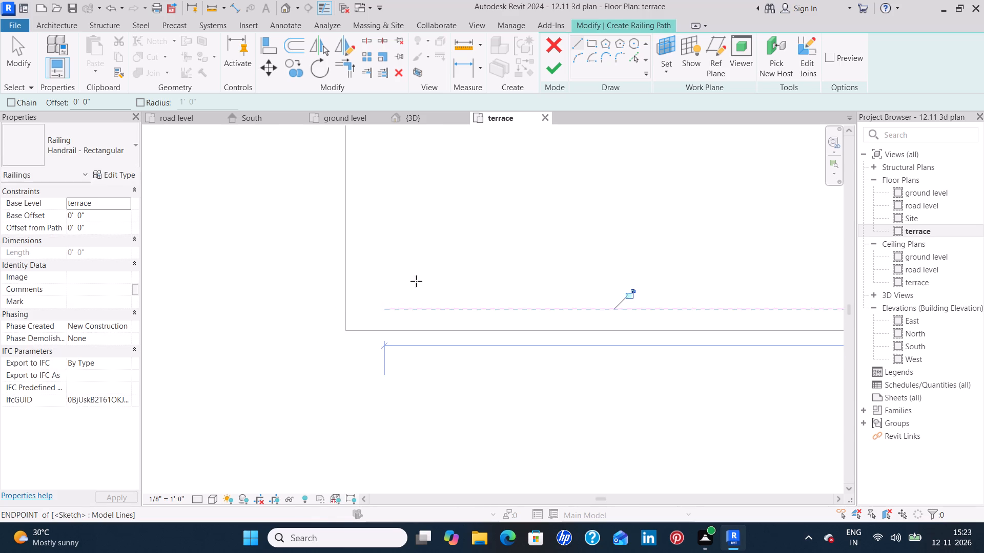
{"action": "left_click", "coordinate": [555, 74]}
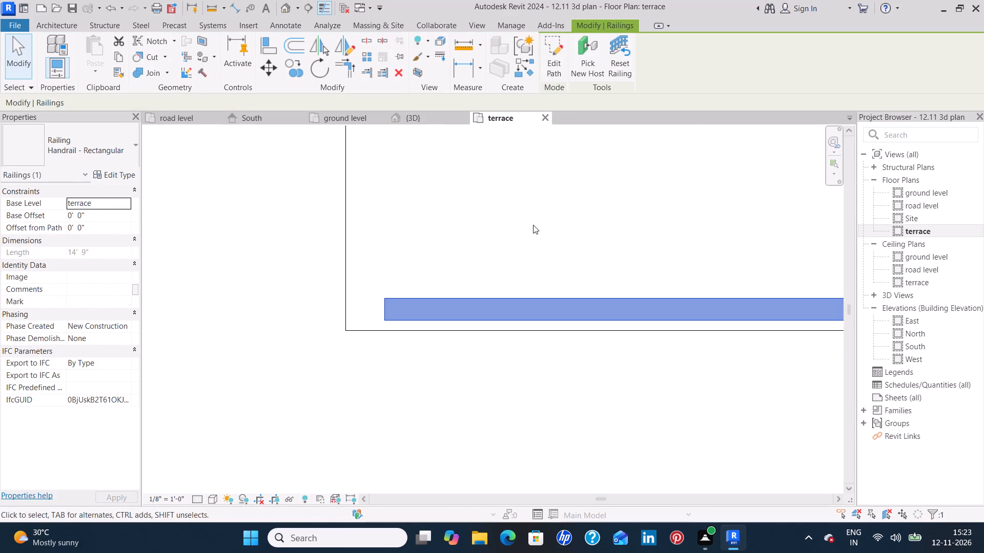
{"action": "left_click", "coordinate": [534, 229]}
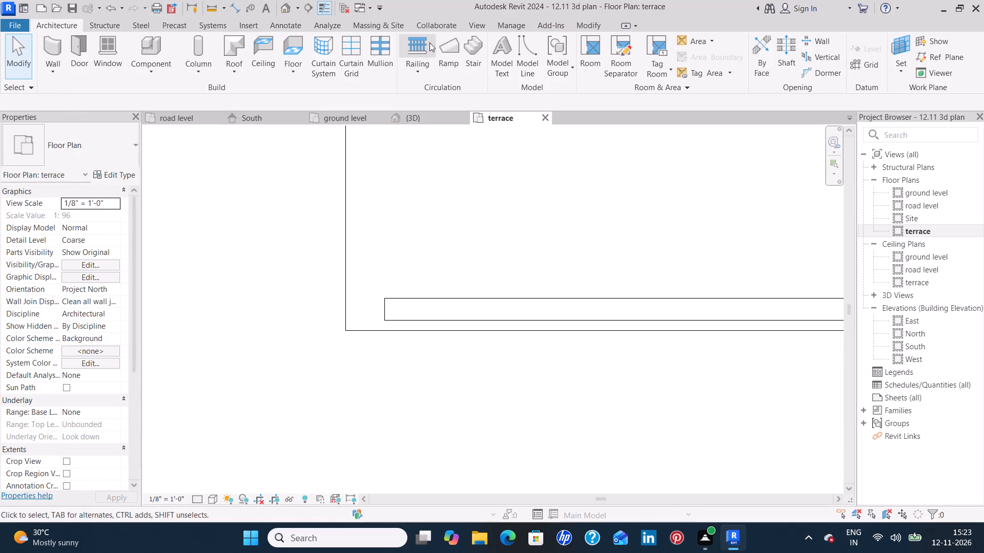
Add a Handrail - Rectangular railing from the recessed south-edge railing's west end northward along the west edge, stopping short of the notch corner.
{"action": "left_click", "coordinate": [419, 42]}
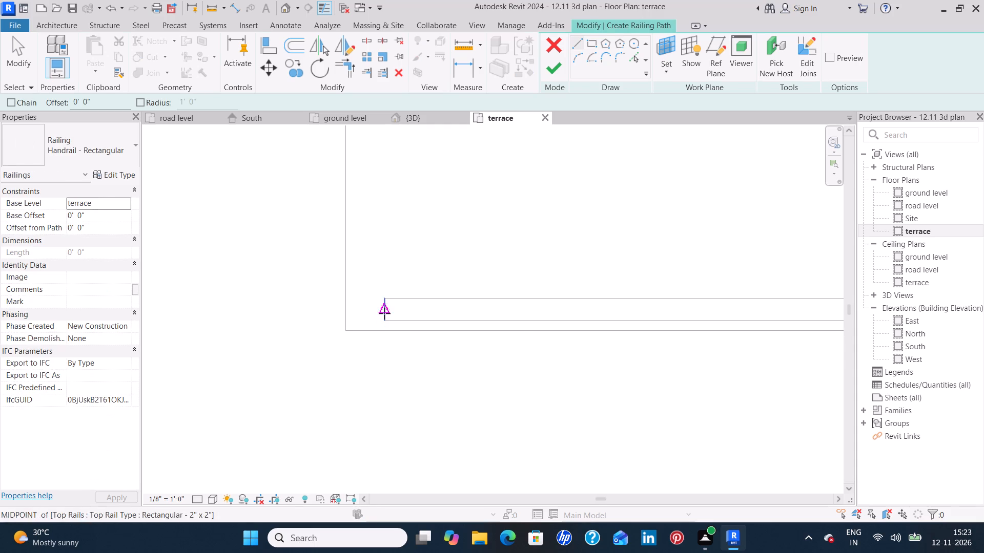
{"action": "left_click", "coordinate": [384, 312]}
{"action": "middle_click_drag", "start_coordinate": [382, 180], "coordinate": [362, 341]}
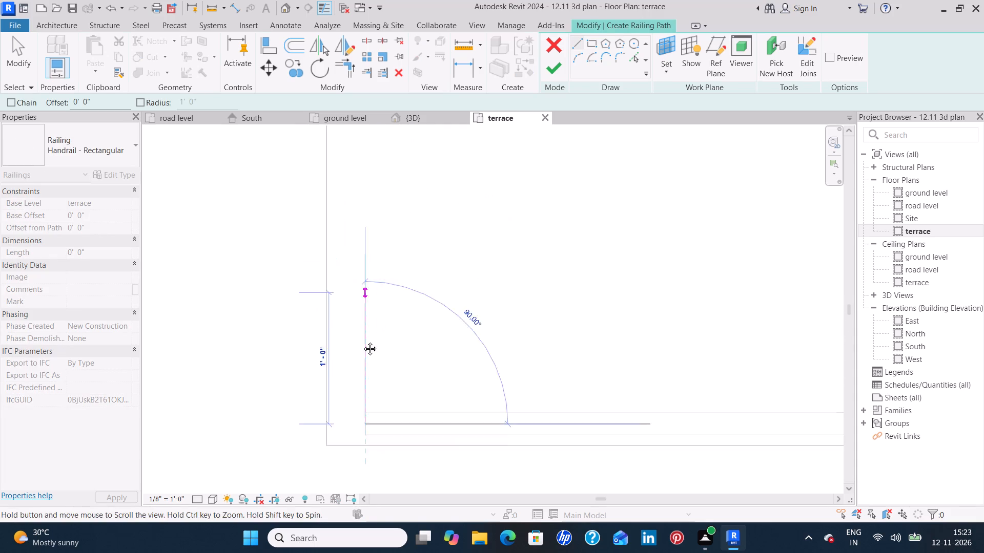
{"action": "middle_click_drag", "start_coordinate": [362, 341], "coordinate": [362, 410]}
{"action": "scroll", "coordinate": [362, 410], "scroll_direction": "down", "scroll_amount": 5}
{"action": "scroll", "coordinate": [368, 367], "scroll_direction": "down", "scroll_amount": 8}
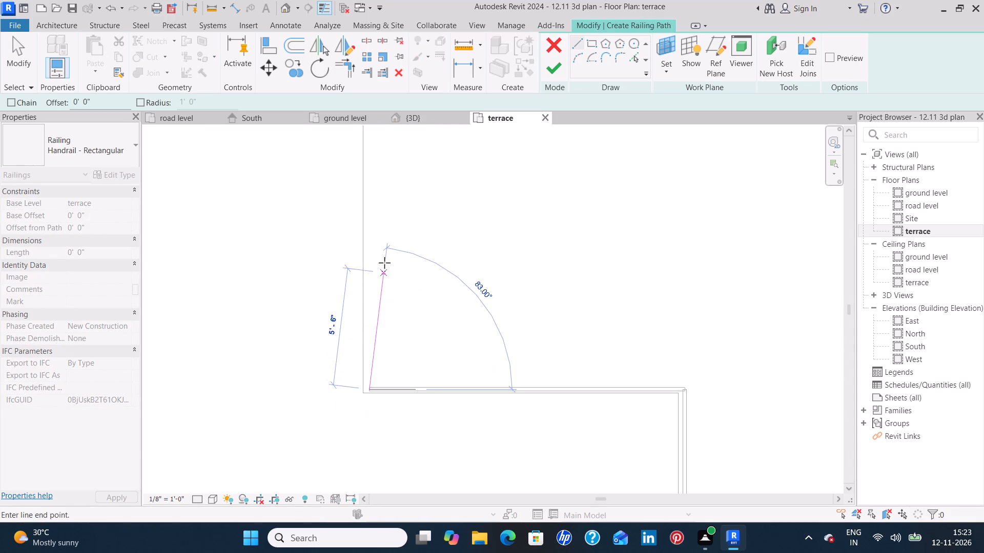
{"action": "middle_click_drag", "start_coordinate": [389, 173], "coordinate": [377, 360]}
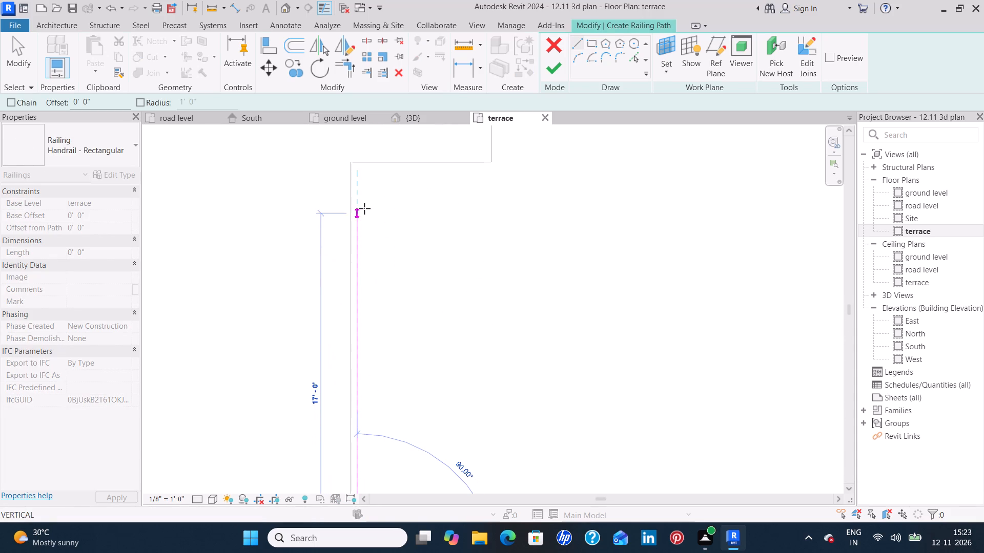
{"action": "scroll", "coordinate": [357, 174], "scroll_direction": "up", "scroll_amount": 9}
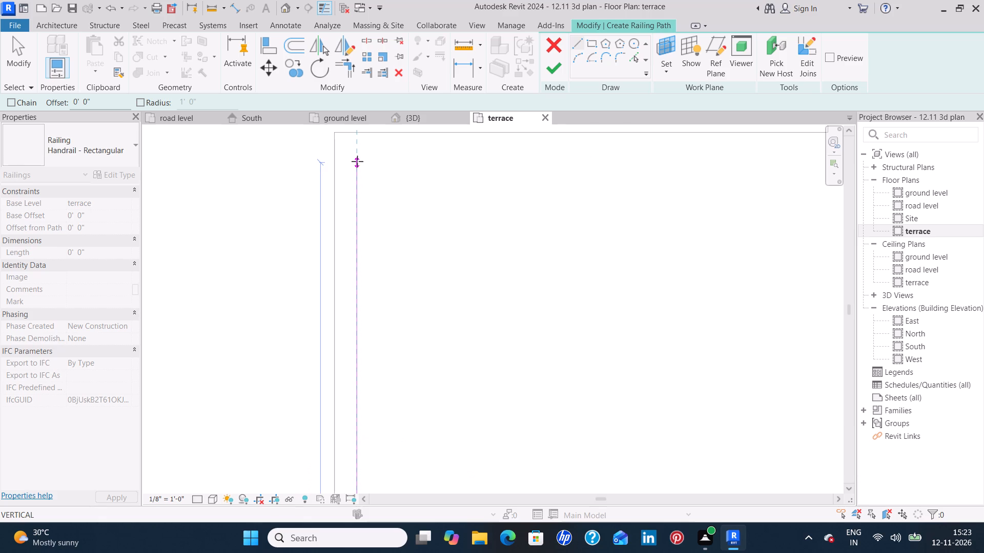
{"action": "left_click", "coordinate": [357, 161]}
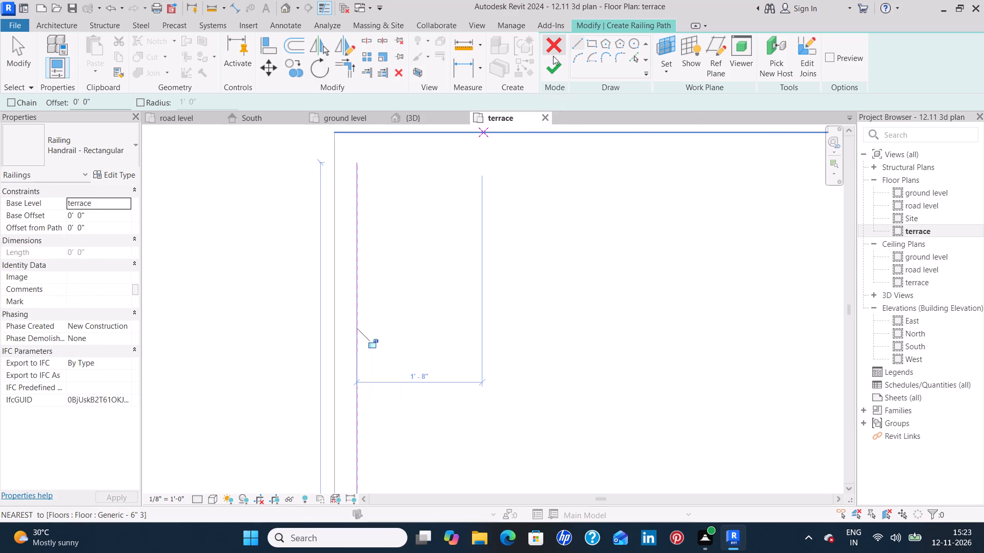
{"action": "left_click", "coordinate": [553, 65]}
{"action": "left_click", "coordinate": [546, 249]}
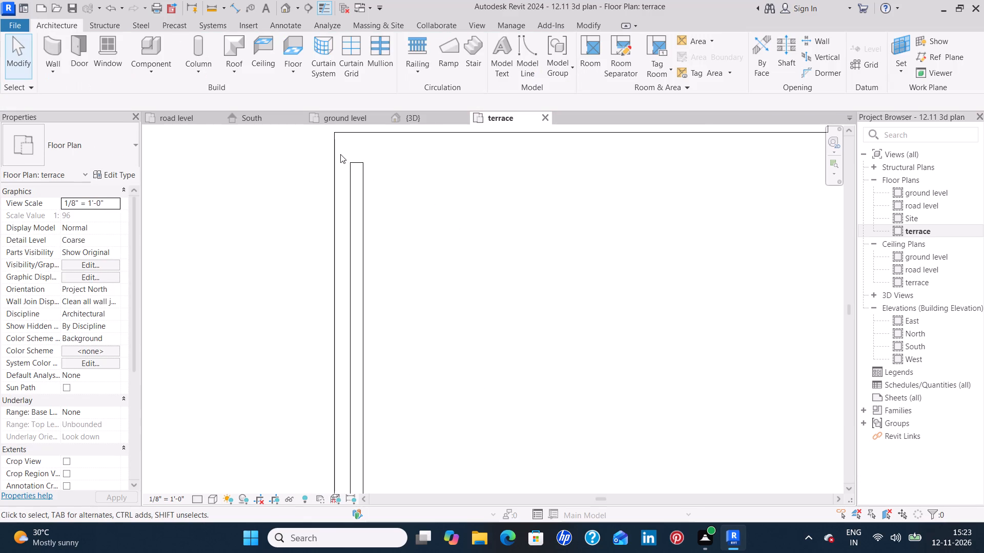
Add a Handrail - Rectangular railing about 6'-7" long from the west-edge railing's north end eastward along the notch's south side.
{"action": "scroll", "coordinate": [340, 154], "scroll_direction": "up", "scroll_amount": 5}
{"action": "middle_click_drag", "start_coordinate": [434, 171], "coordinate": [394, 267]}
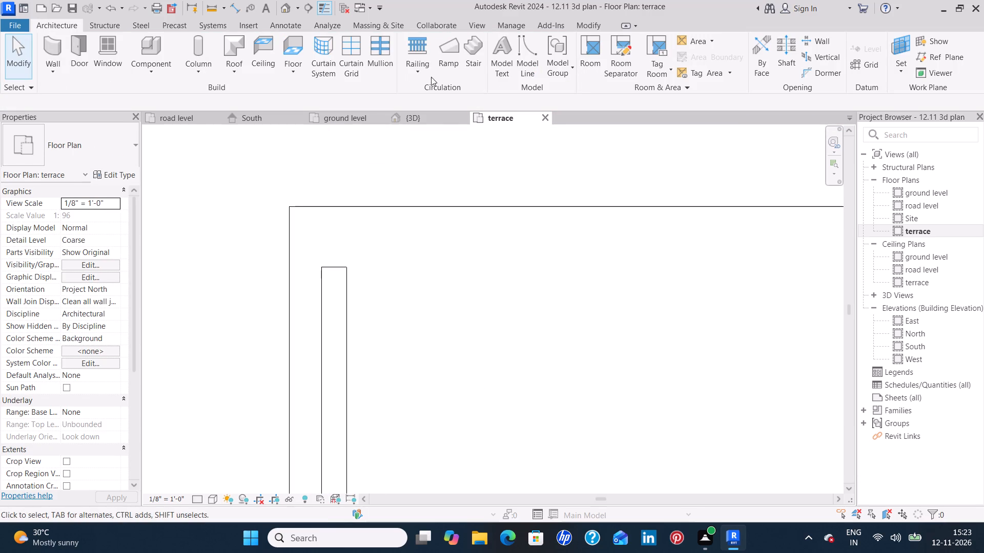
{"action": "left_click", "coordinate": [416, 50]}
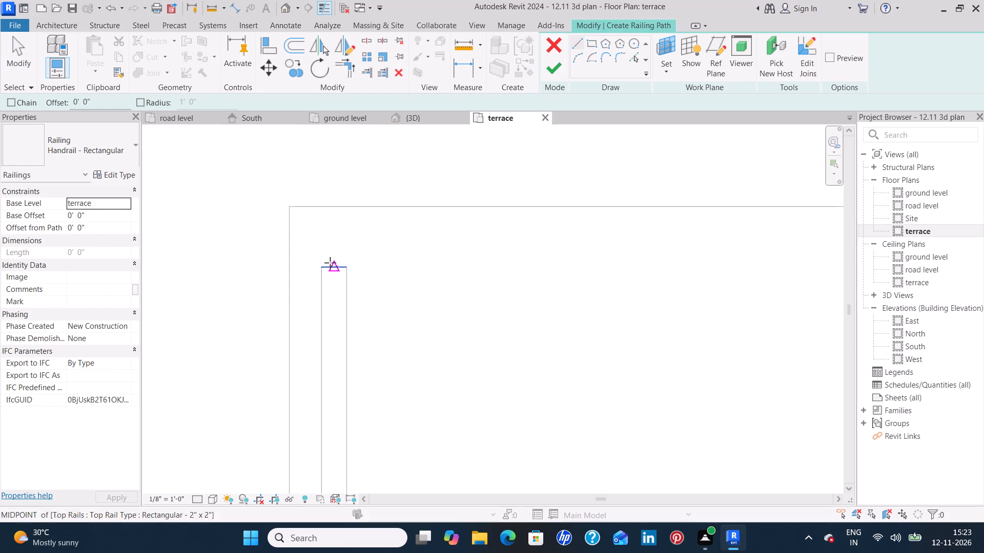
{"action": "left_click", "coordinate": [331, 264]}
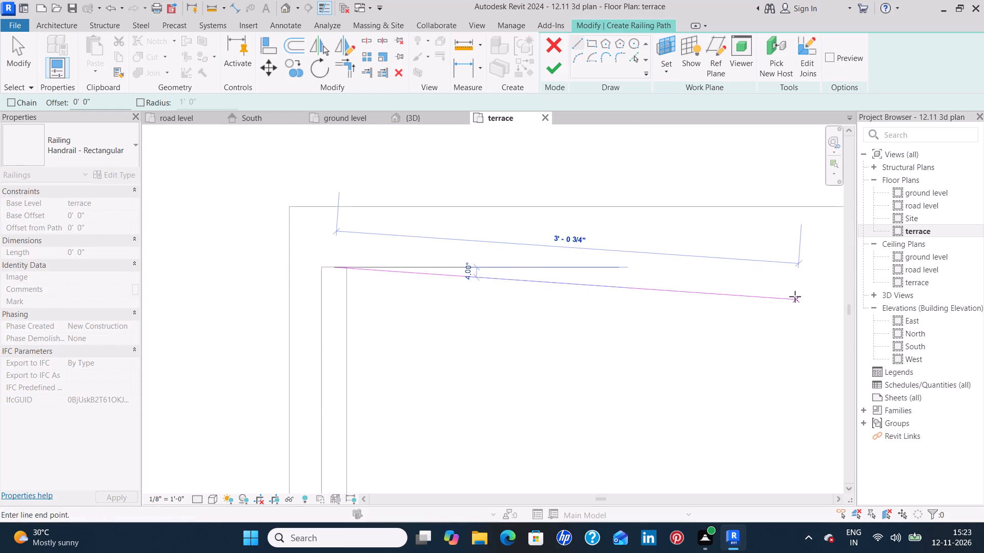
{"action": "middle_click_drag", "start_coordinate": [818, 268], "coordinate": [481, 278]}
{"action": "scroll", "coordinate": [481, 278], "scroll_direction": "down", "scroll_amount": 4}
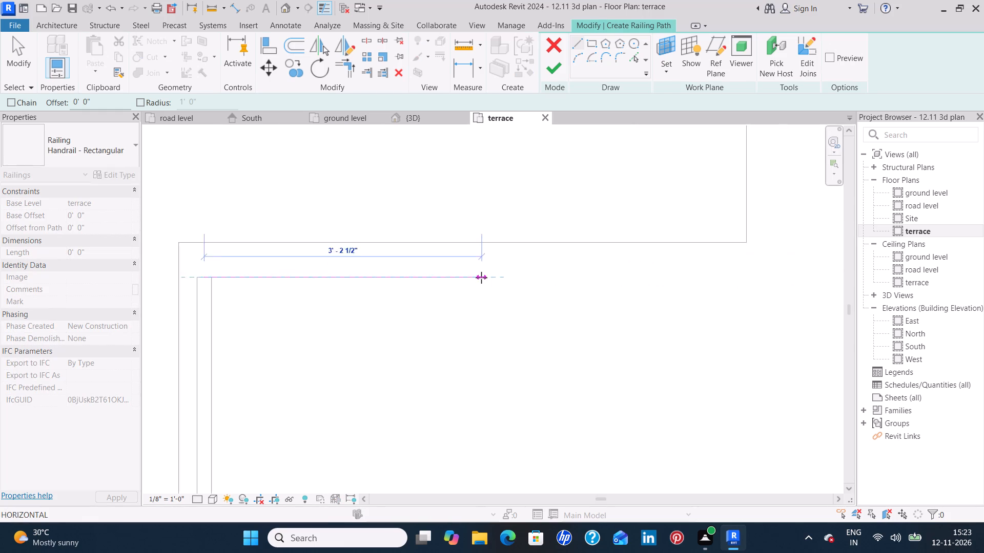
{"action": "scroll", "coordinate": [481, 278], "scroll_direction": "down", "scroll_amount": 4}
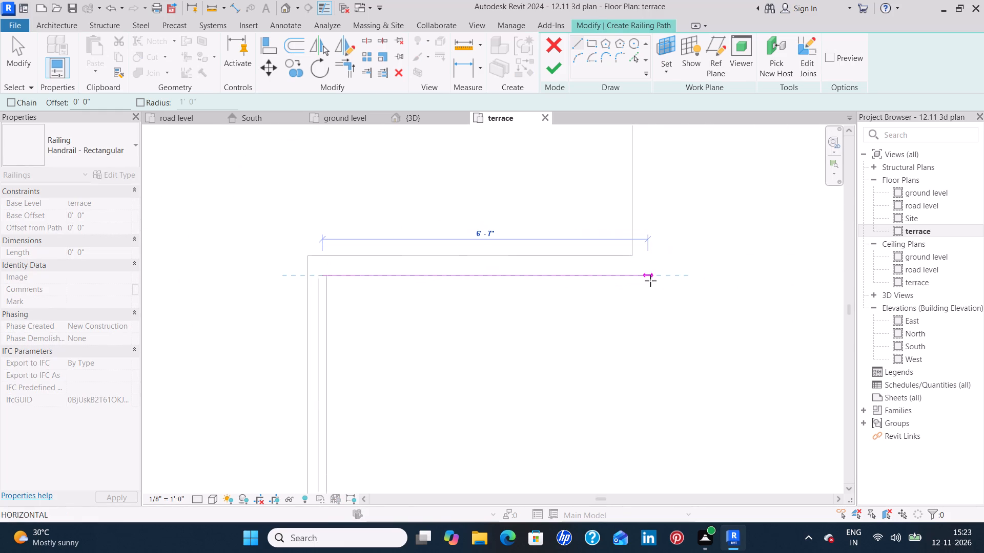
{"action": "left_click", "coordinate": [648, 281]}
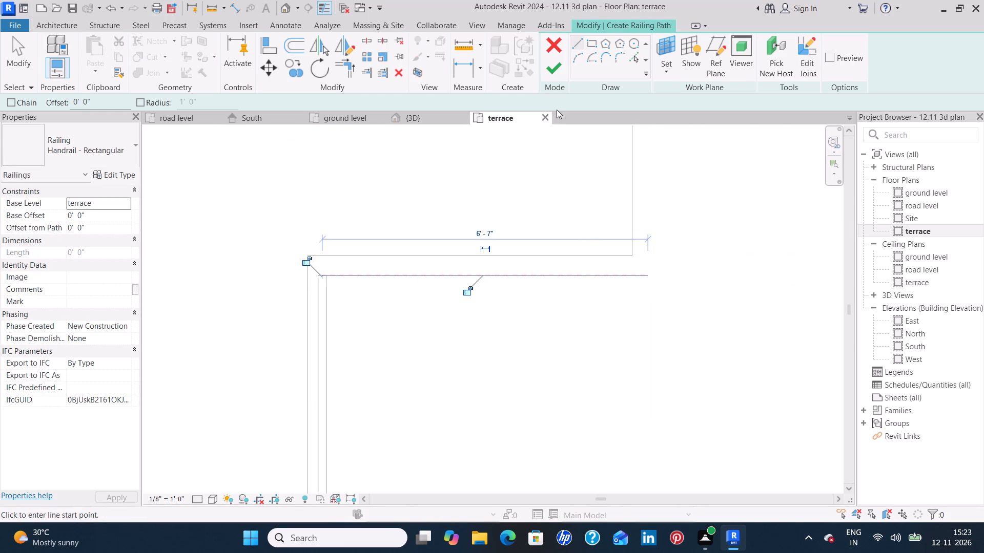
{"action": "left_click", "coordinate": [553, 69]}
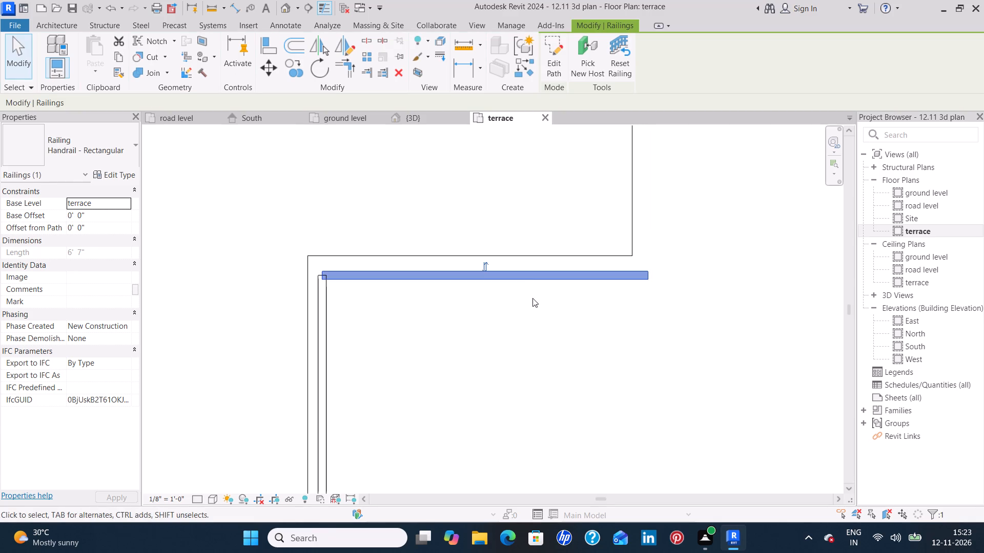
{"action": "left_click", "coordinate": [532, 314]}
Review the railing runs around the terrace outline, from the southwest corner across to the north edge.
{"action": "left_click", "coordinate": [512, 280]}
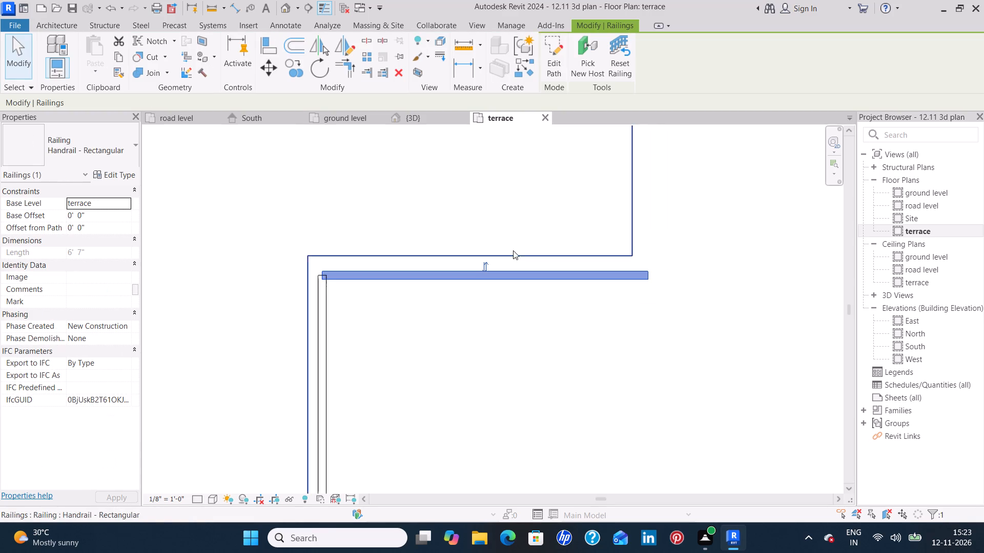
{"action": "scroll", "coordinate": [520, 340], "scroll_direction": "down", "scroll_amount": 5}
{"action": "middle_click_drag", "start_coordinate": [501, 388], "coordinate": [501, 225]}
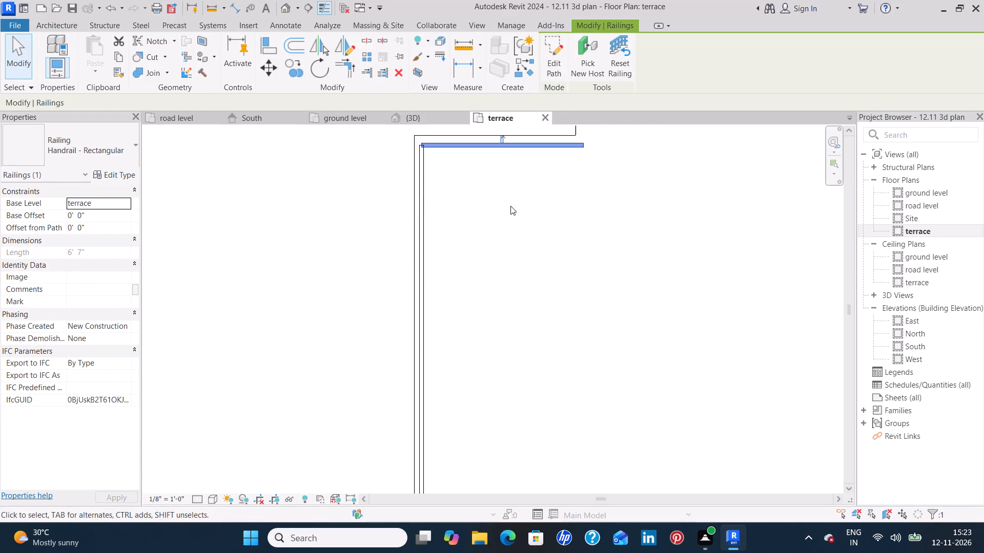
{"action": "scroll", "coordinate": [510, 206], "scroll_direction": "down", "scroll_amount": 5}
{"action": "middle_click_drag", "start_coordinate": [547, 299], "coordinate": [531, 245]}
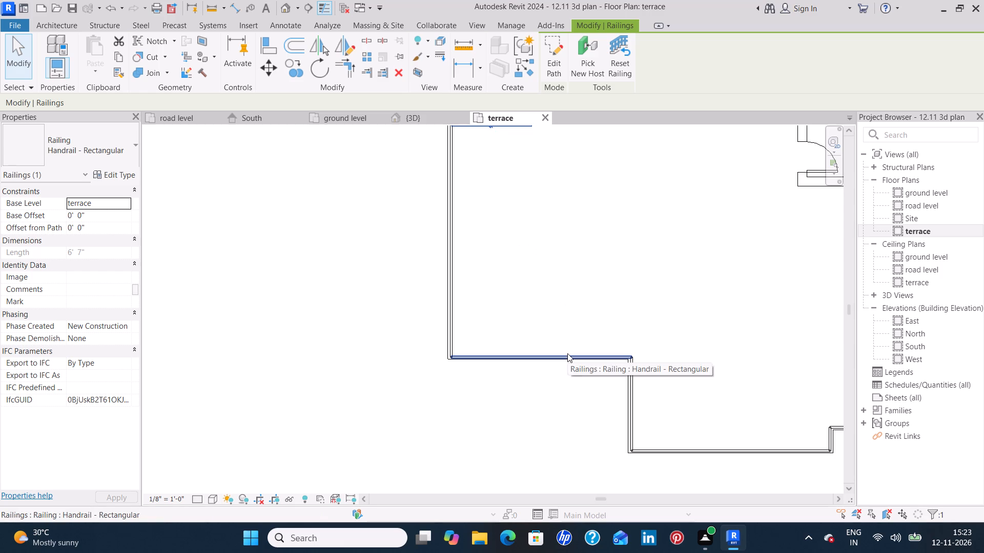
{"action": "middle_click_drag", "start_coordinate": [712, 378], "coordinate": [490, 311]}
{"action": "scroll", "coordinate": [545, 294], "scroll_direction": "down", "scroll_amount": 5}
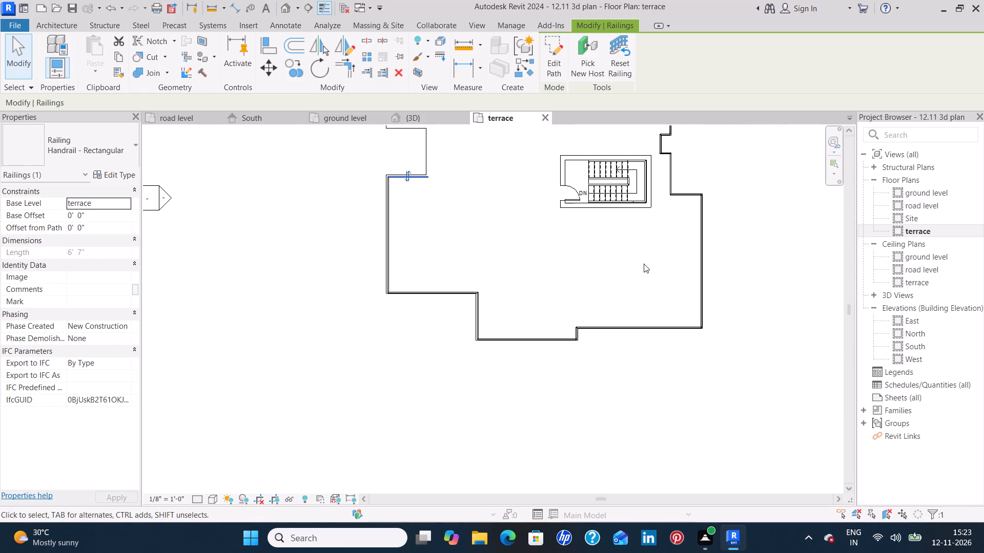
{"action": "middle_click_drag", "start_coordinate": [644, 263], "coordinate": [564, 365]}
{"action": "middle_click", "coordinate": [564, 365]}
{"action": "middle_click_drag", "start_coordinate": [680, 194], "coordinate": [657, 330]}
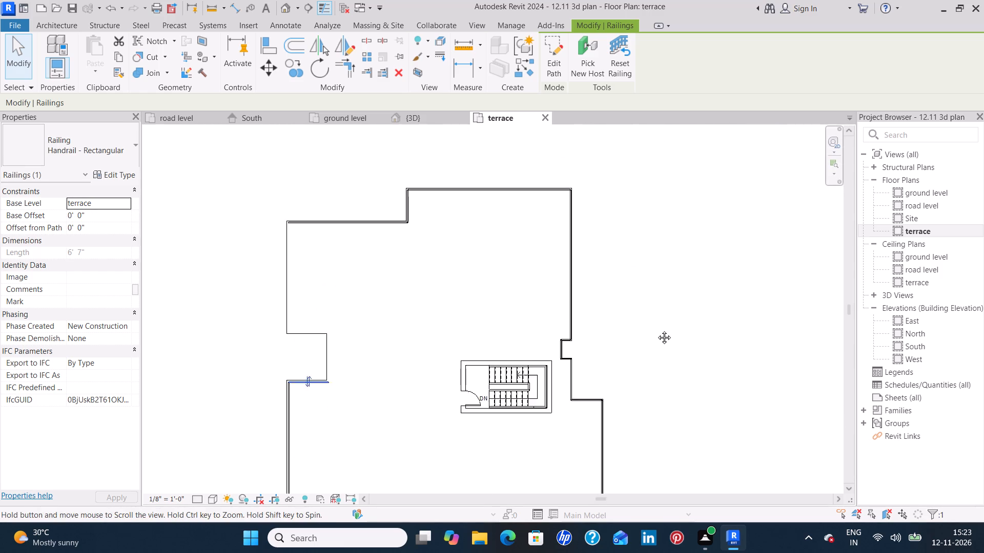
{"action": "middle_click_drag", "start_coordinate": [657, 330], "coordinate": [655, 336]}
Nudge the railing along the terrace's north edge slightly south, then fine-tune it with a smaller nudge back north.
{"action": "scroll", "coordinate": [302, 276], "scroll_direction": "up", "scroll_amount": 2}
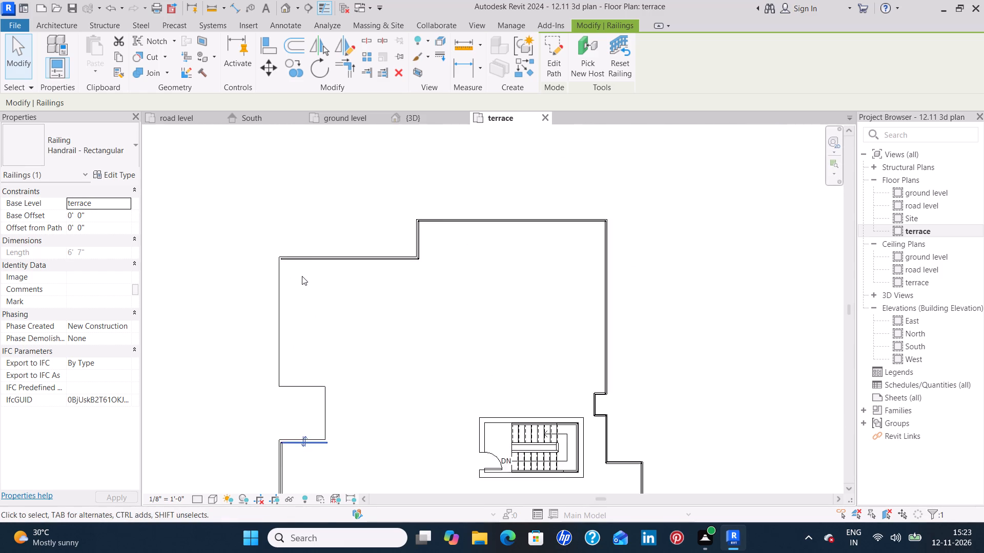
{"action": "scroll", "coordinate": [302, 276], "scroll_direction": "up", "scroll_amount": 1}
{"action": "middle_click_drag", "start_coordinate": [584, 245], "coordinate": [535, 246]}
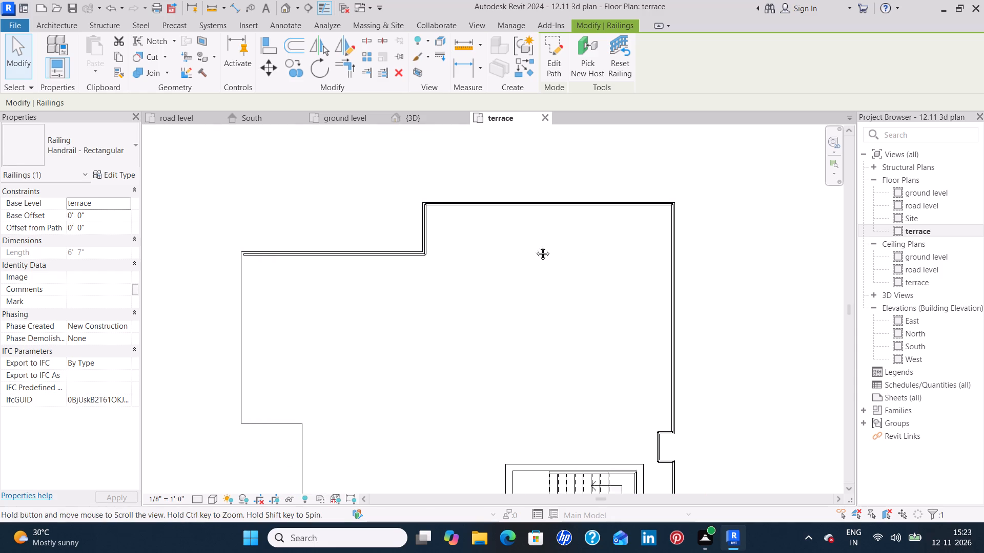
{"action": "middle_click_drag", "start_coordinate": [535, 246], "coordinate": [512, 246]}
{"action": "scroll", "coordinate": [506, 219], "scroll_direction": "up", "scroll_amount": 4}
{"action": "left_click", "coordinate": [505, 199]}
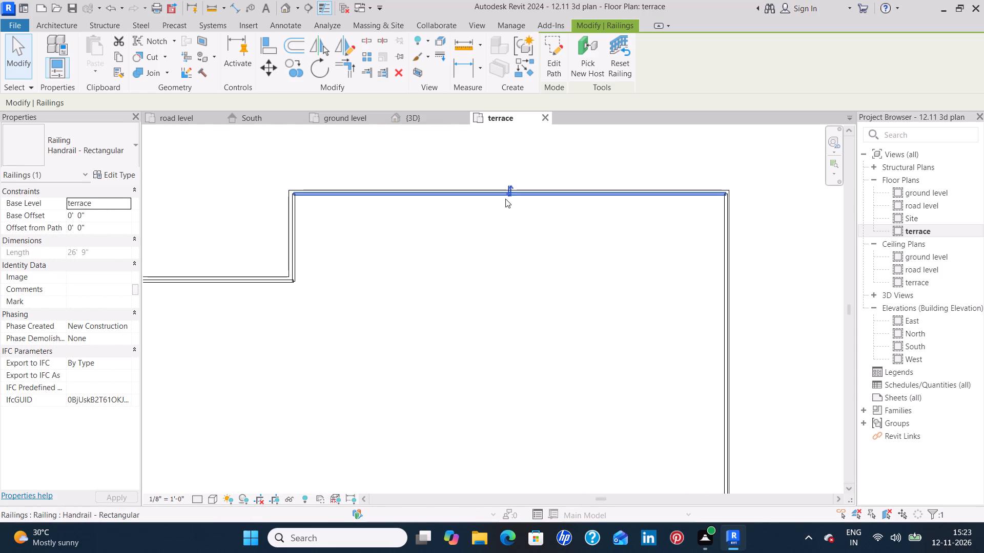
{"action": "key", "text": "Down"}
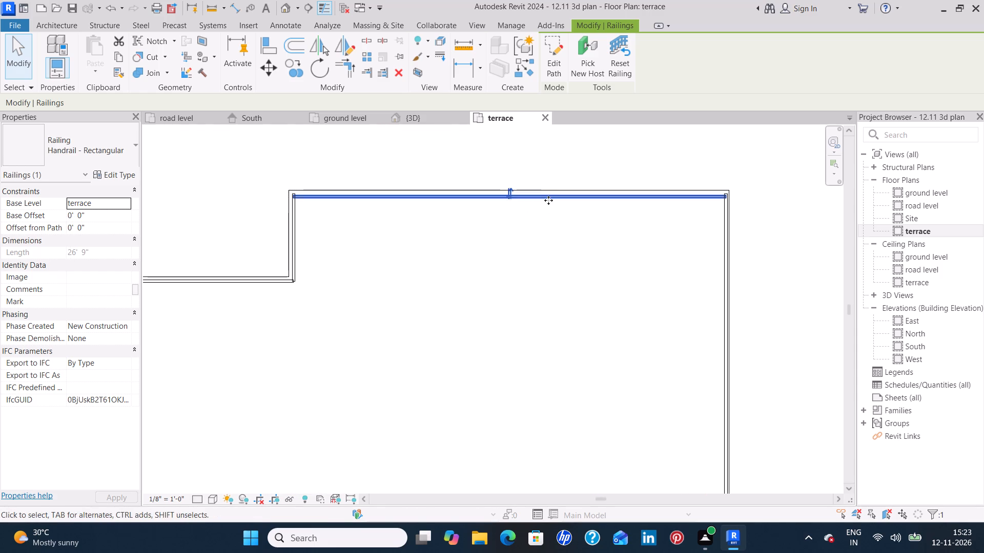
{"action": "scroll", "coordinate": [548, 200], "scroll_direction": "up", "scroll_amount": 5}
{"action": "key", "text": "Up"}
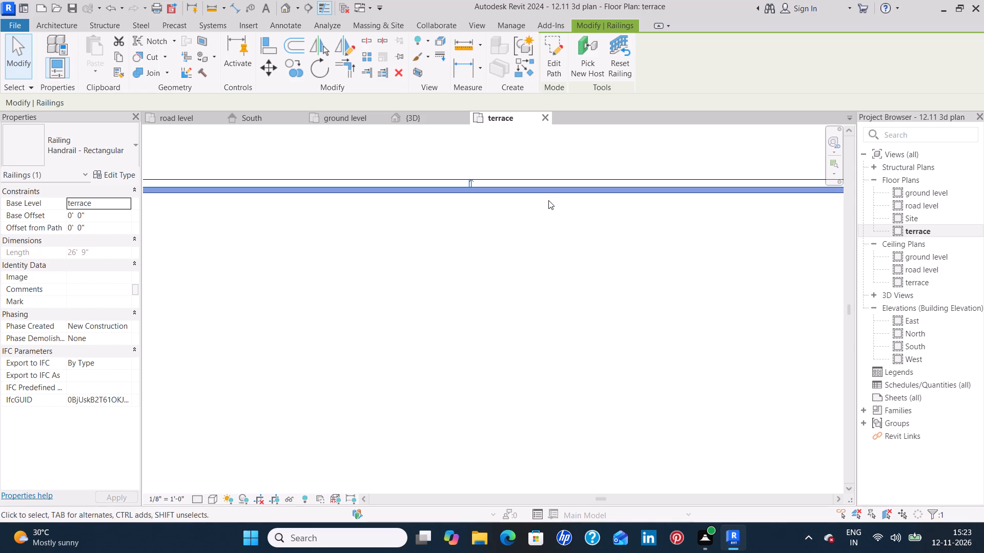
{"action": "left_click", "coordinate": [543, 223]}
{"action": "scroll", "coordinate": [543, 224], "scroll_direction": "down", "scroll_amount": 5}
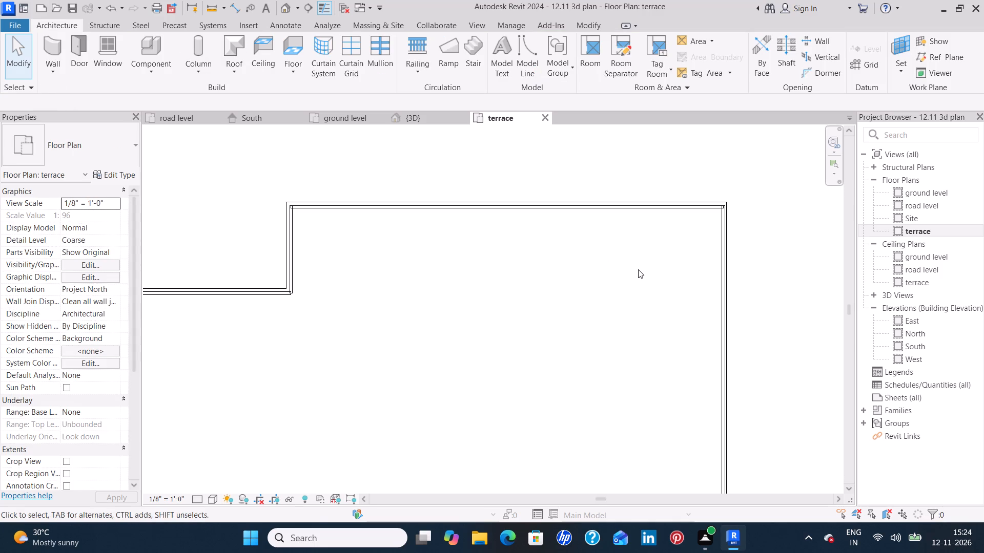
Nudge the railing on the upper east edge slightly west, fine-tuning its position against the north-edge railing at the northeast corner.
{"action": "middle_click_drag", "start_coordinate": [641, 269], "coordinate": [607, 270]}
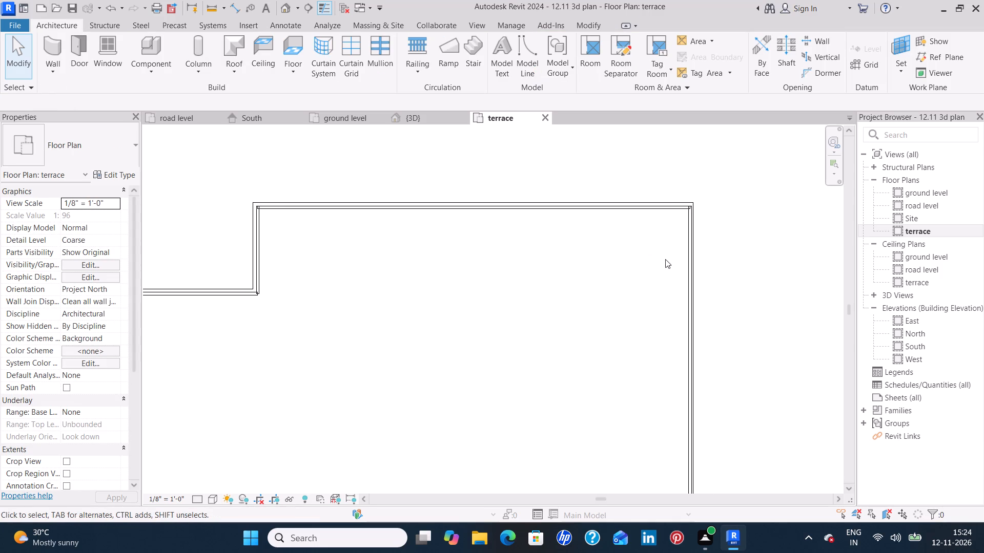
{"action": "left_click", "coordinate": [684, 265]}
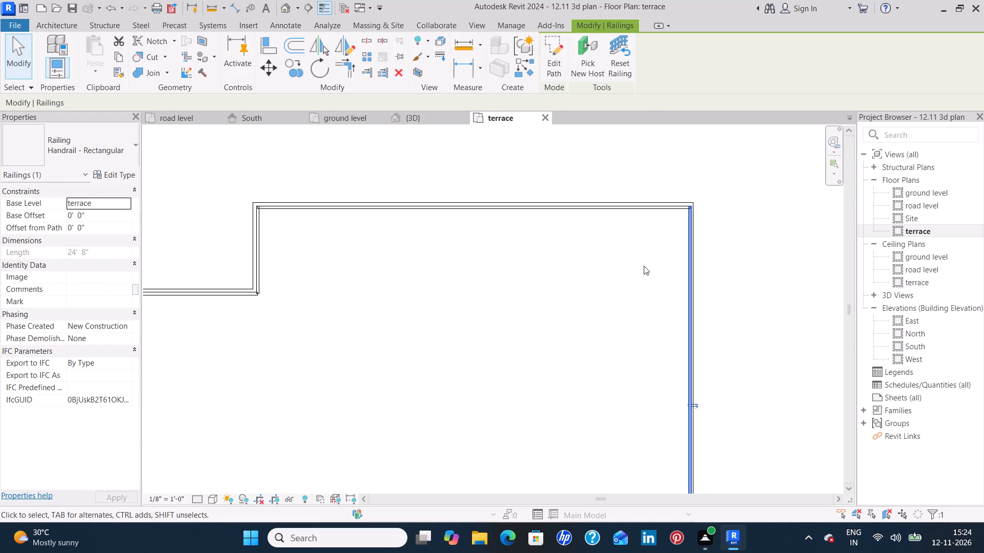
{"action": "key", "text": "Left"}
{"action": "scroll", "coordinate": [691, 267], "scroll_direction": "up", "scroll_amount": 5}
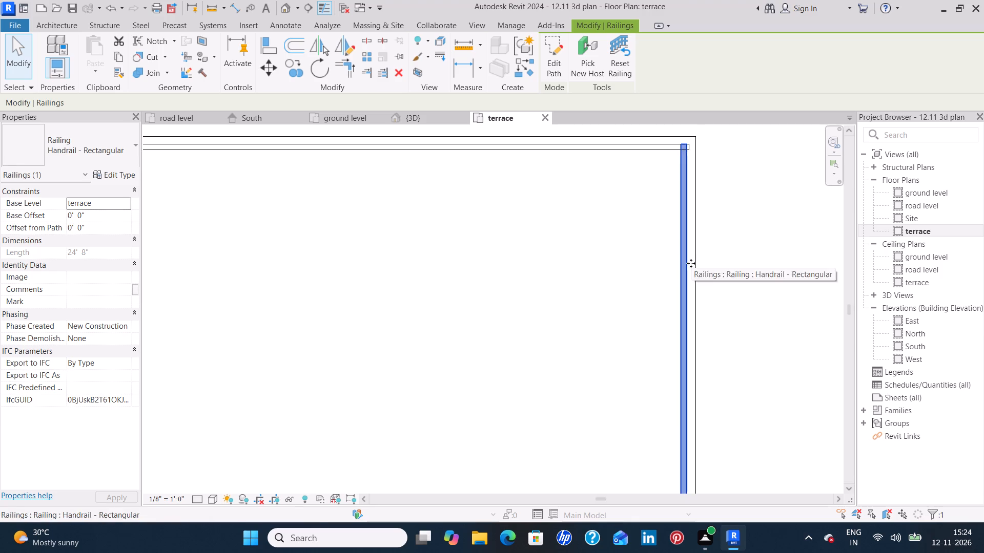
{"action": "middle_click_drag", "start_coordinate": [696, 255], "coordinate": [605, 295]}
{"action": "key", "text": "Right"}
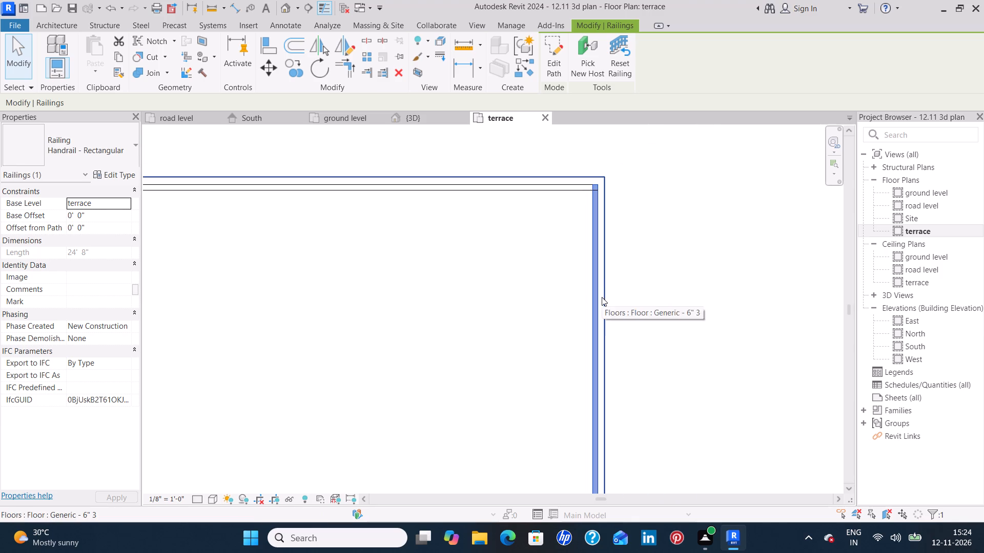
{"action": "scroll", "coordinate": [562, 206], "scroll_direction": "up", "scroll_amount": 5}
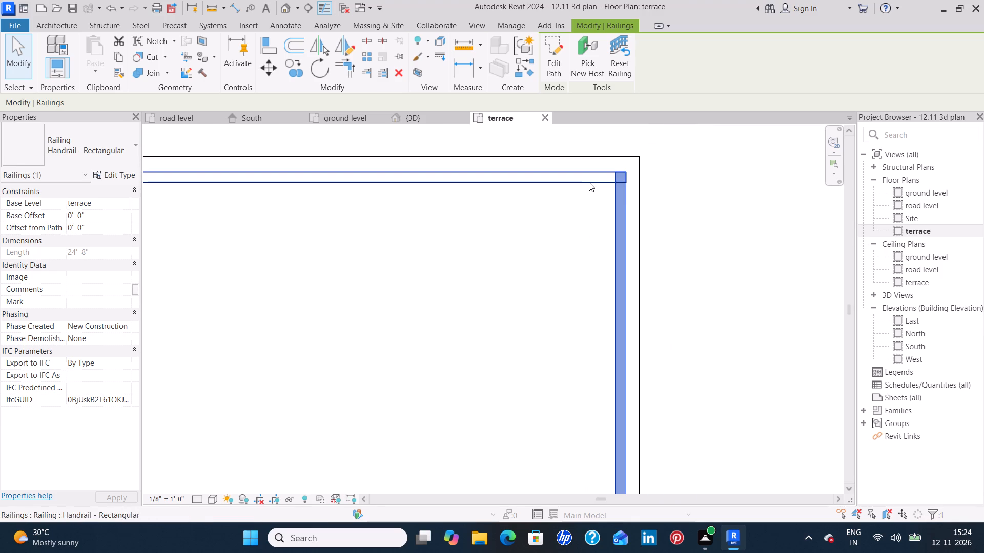
{"action": "key", "text": "Left"}
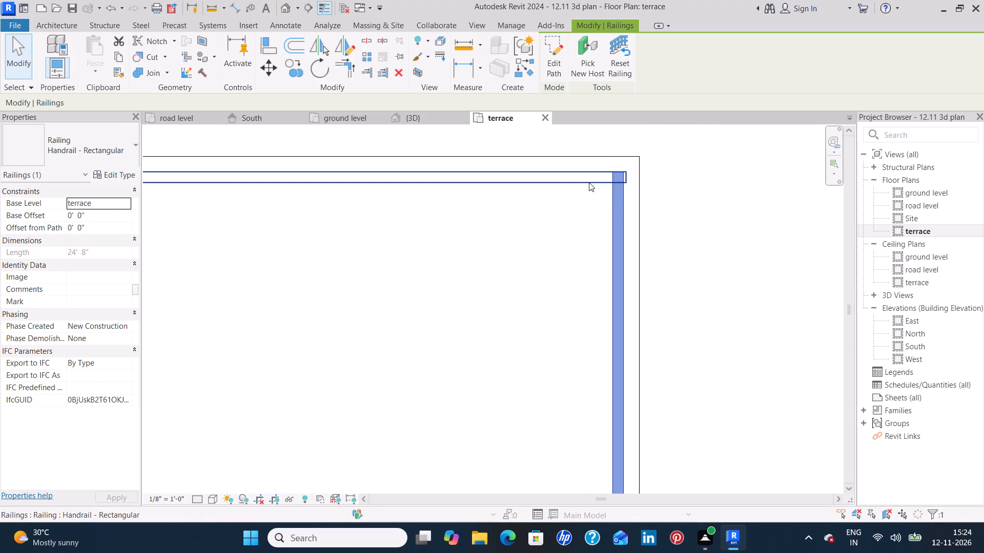
{"action": "left_click", "coordinate": [593, 191]}
{"action": "scroll", "coordinate": [547, 212], "scroll_direction": "down", "scroll_amount": 6}
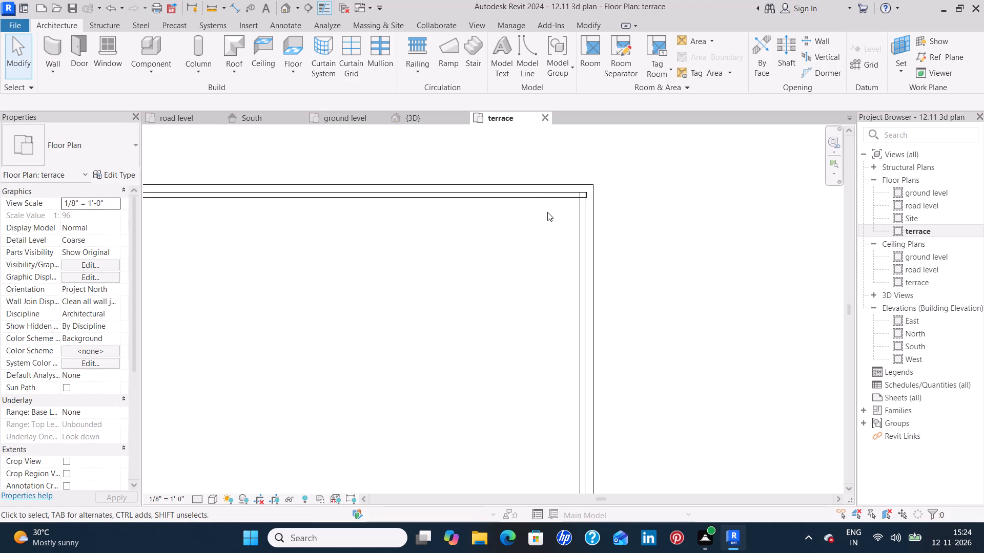
Fine-tune the upper east-edge railing with small east and west nudges until it is flush with the north-edge railing's end.
{"action": "scroll", "coordinate": [547, 212], "scroll_direction": "down", "scroll_amount": 5}
{"action": "scroll", "coordinate": [559, 250], "scroll_direction": "up", "scroll_amount": 4}
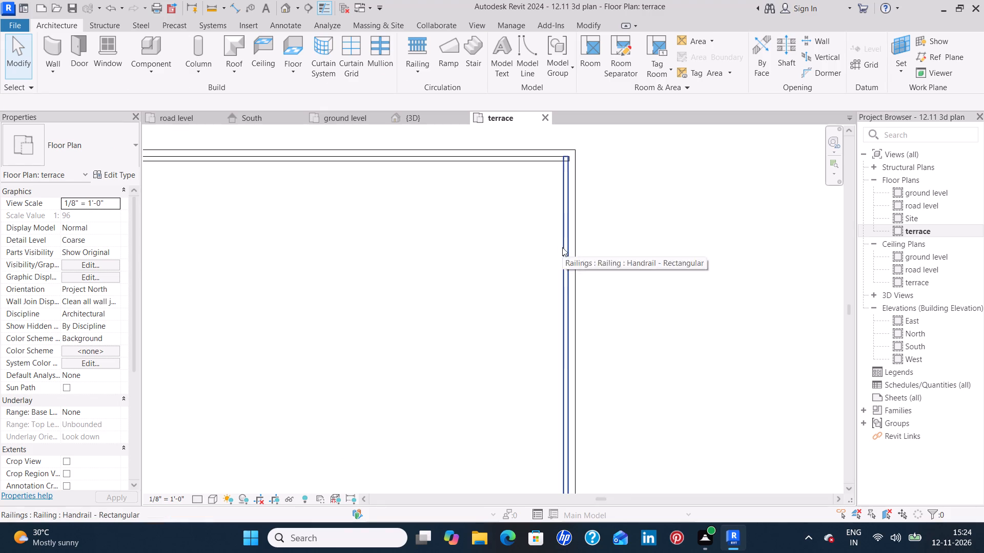
{"action": "scroll", "coordinate": [562, 247], "scroll_direction": "up", "scroll_amount": 5}
{"action": "middle_click_drag", "start_coordinate": [564, 239], "coordinate": [564, 248]}
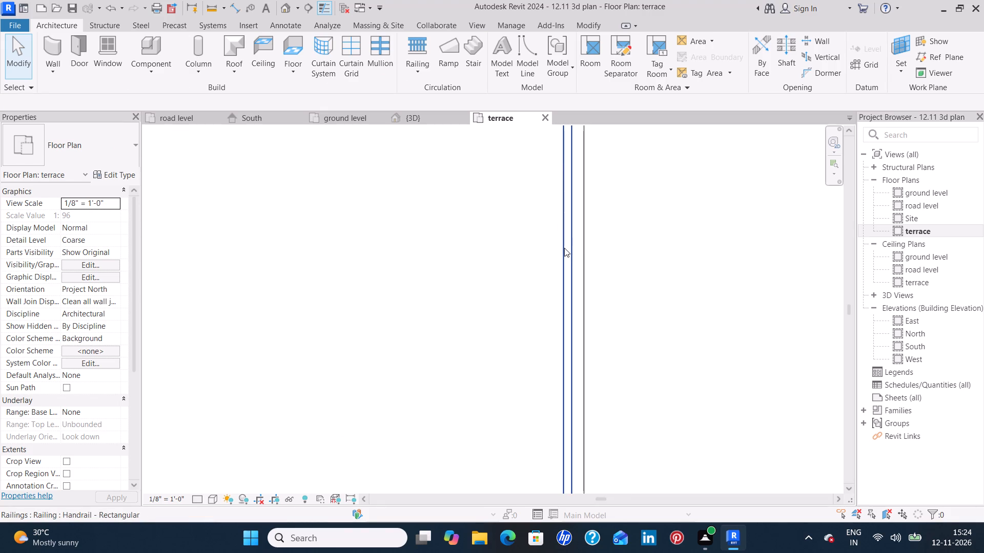
{"action": "left_click", "coordinate": [564, 248]}
{"action": "middle_click_drag", "start_coordinate": [525, 215], "coordinate": [510, 368]}
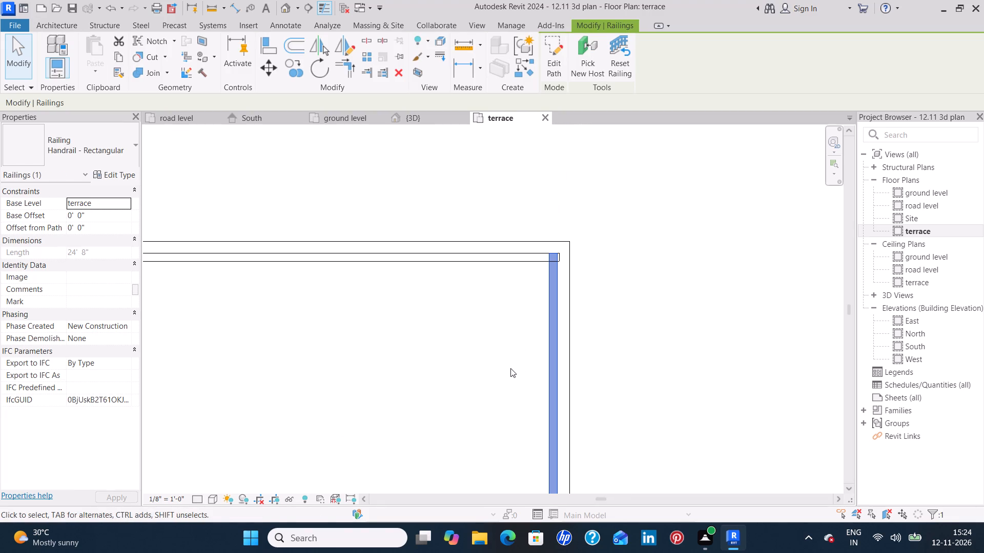
{"action": "key", "text": "Right"}
{"action": "scroll", "coordinate": [574, 299], "scroll_direction": "up", "scroll_amount": 4}
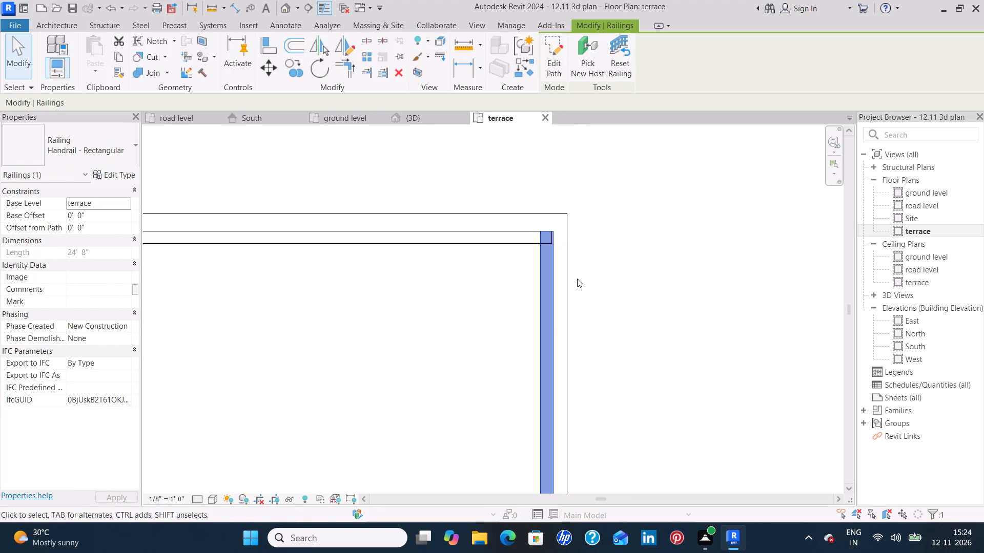
{"action": "key", "text": "Left"}
{"action": "key", "text": "Right"}
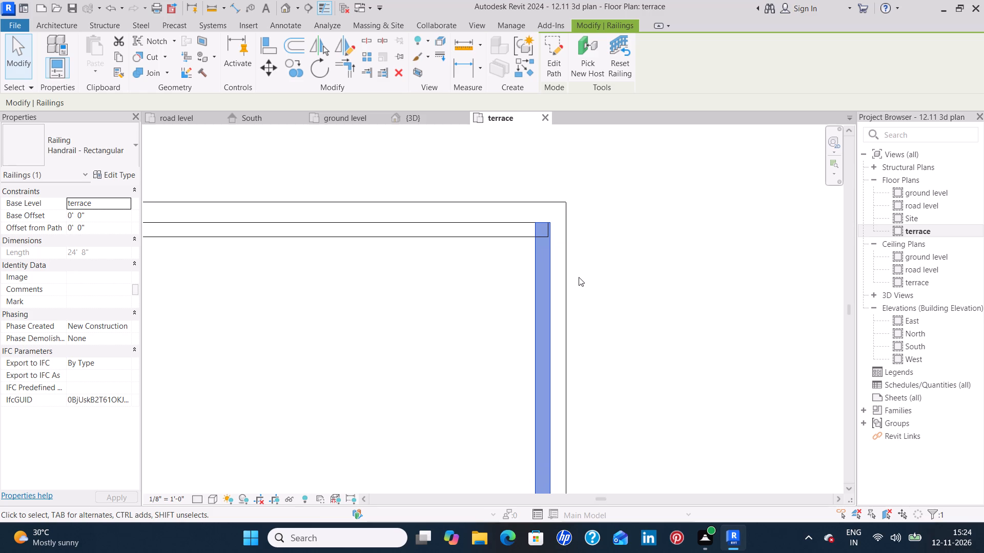
{"action": "scroll", "coordinate": [572, 238], "scroll_direction": "up", "scroll_amount": 5}
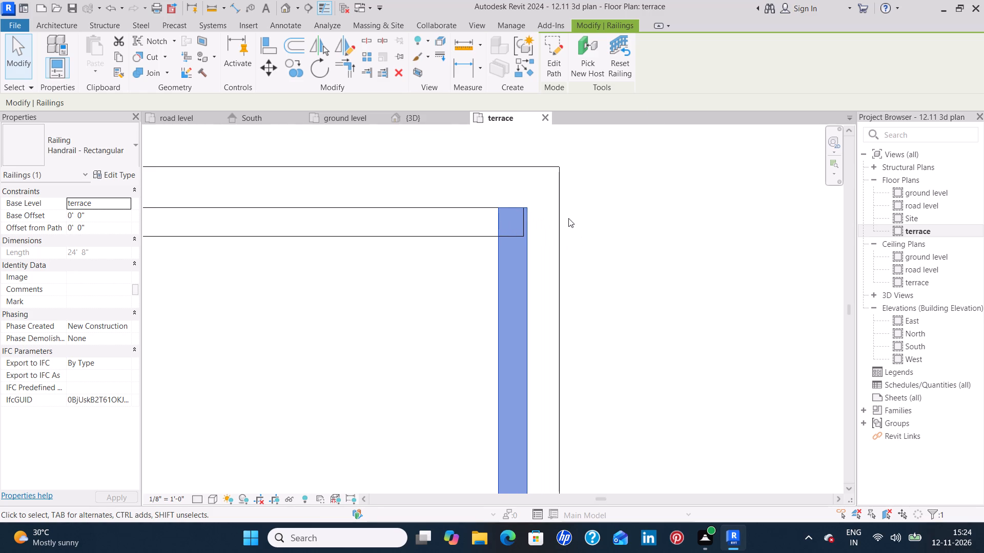
{"action": "key", "text": "Left"}
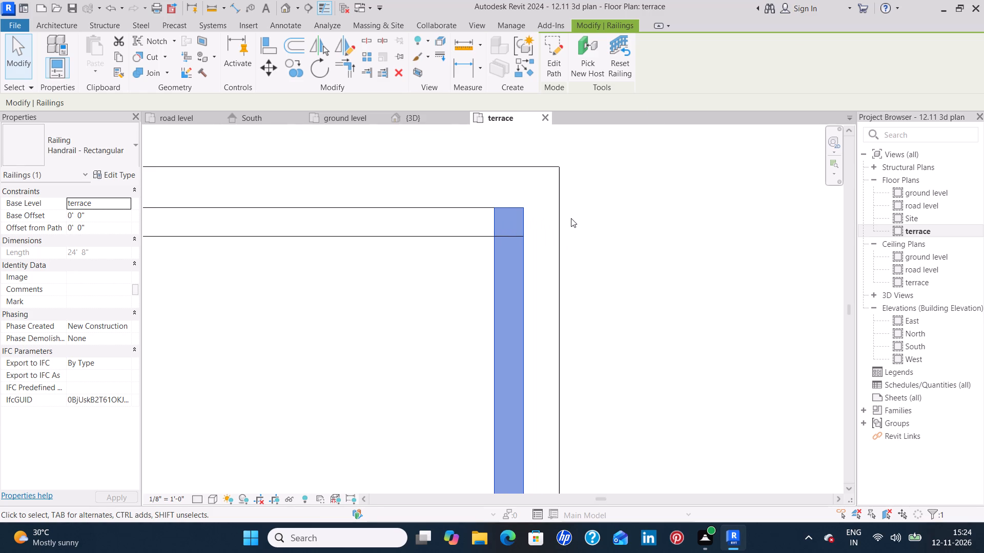
{"action": "left_click", "coordinate": [587, 221]}
Nudge the short railing on the north side of the small east-edge notch slightly north, away from the slab edge.
{"action": "scroll", "coordinate": [587, 221], "scroll_direction": "down", "scroll_amount": 12}
{"action": "middle_click_drag", "start_coordinate": [138, 249], "coordinate": [437, 356]}
{"action": "scroll", "coordinate": [403, 349], "scroll_direction": "down", "scroll_amount": 5}
{"action": "middle_click_drag", "start_coordinate": [425, 371], "coordinate": [479, 228]}
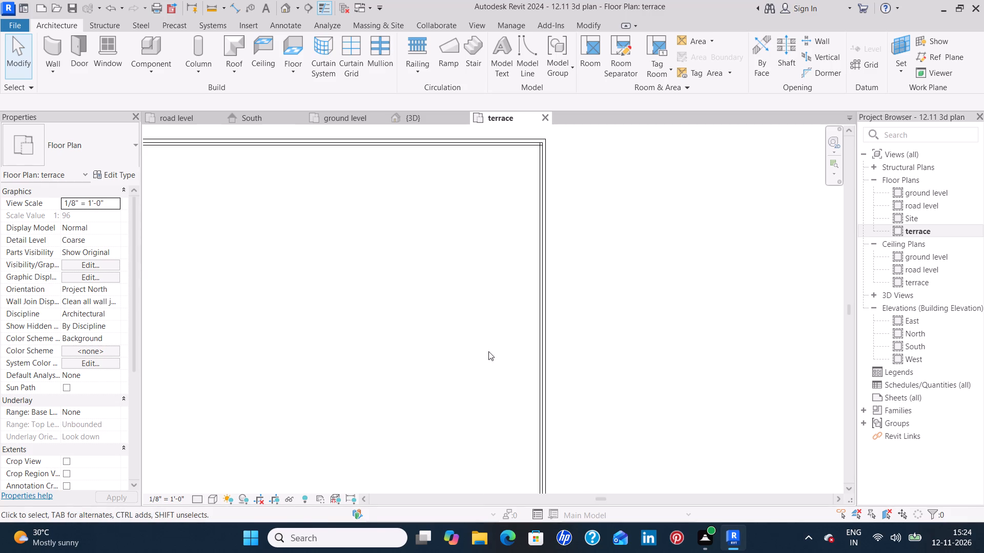
{"action": "scroll", "coordinate": [478, 387], "scroll_direction": "down", "scroll_amount": 4}
{"action": "middle_click_drag", "start_coordinate": [469, 429], "coordinate": [514, 326]}
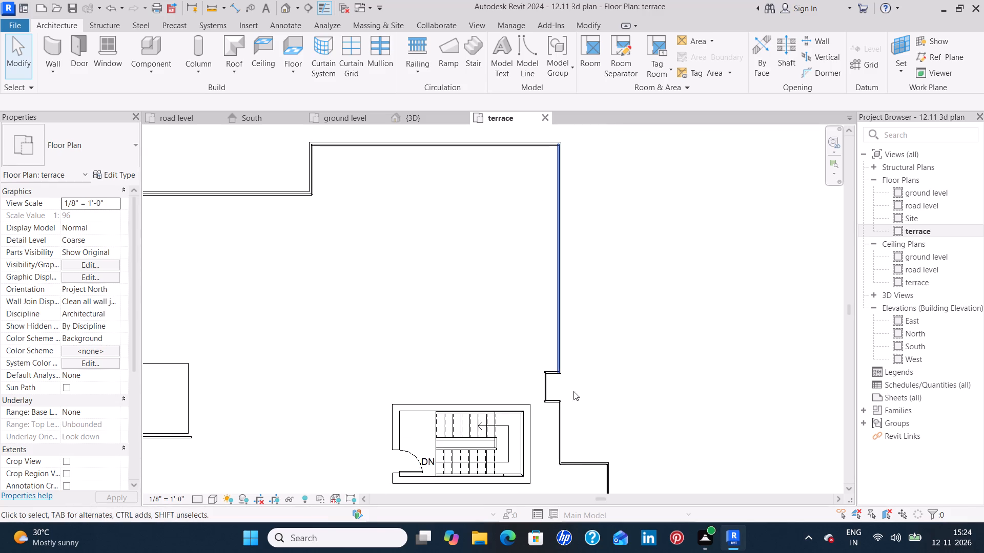
{"action": "scroll", "coordinate": [554, 374], "scroll_direction": "up", "scroll_amount": 15}
{"action": "left_click", "coordinate": [553, 369]}
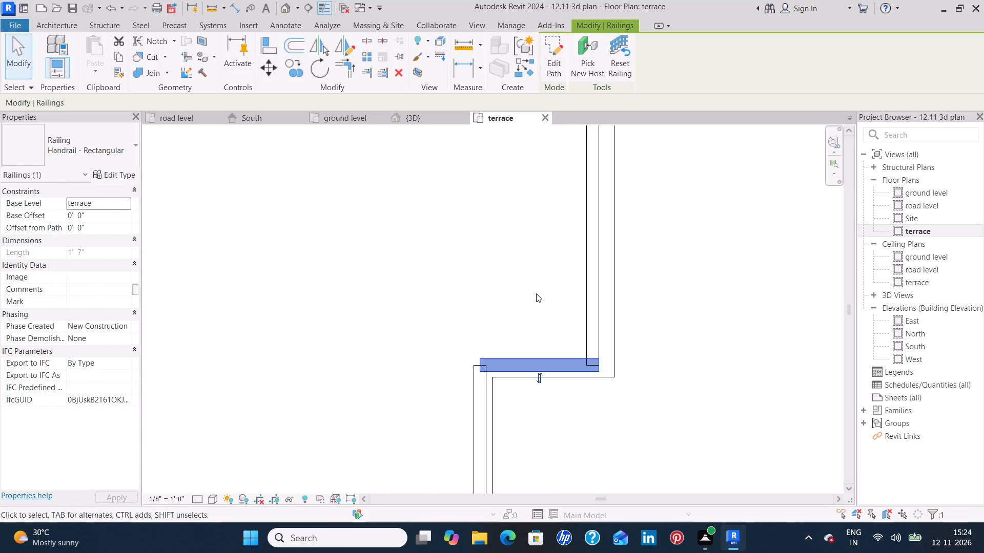
{"action": "key", "text": "Up"}
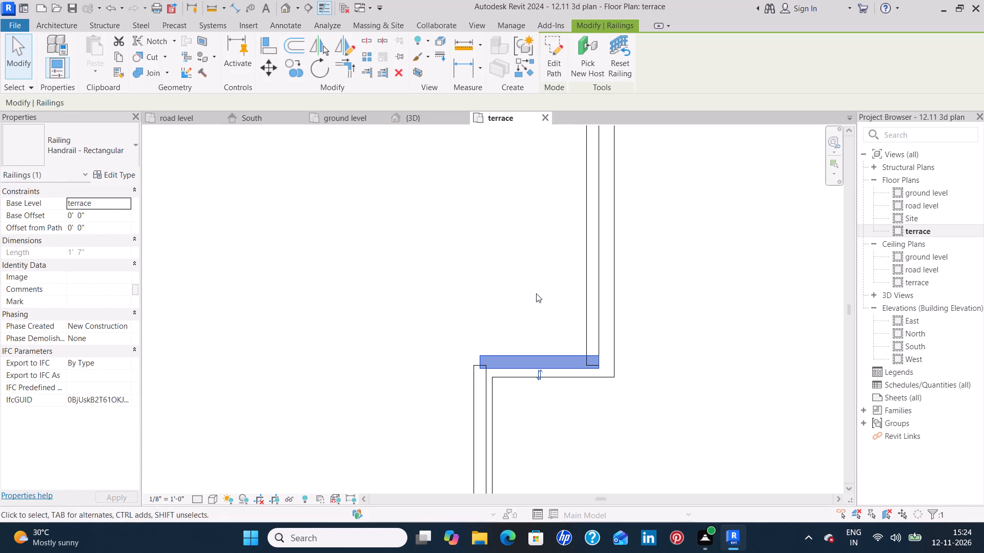
{"action": "left_click", "coordinate": [536, 293]}
Nudge the short railing on the south side of the small east-edge notch slightly south.
{"action": "scroll", "coordinate": [536, 293], "scroll_direction": "down", "scroll_amount": 9}
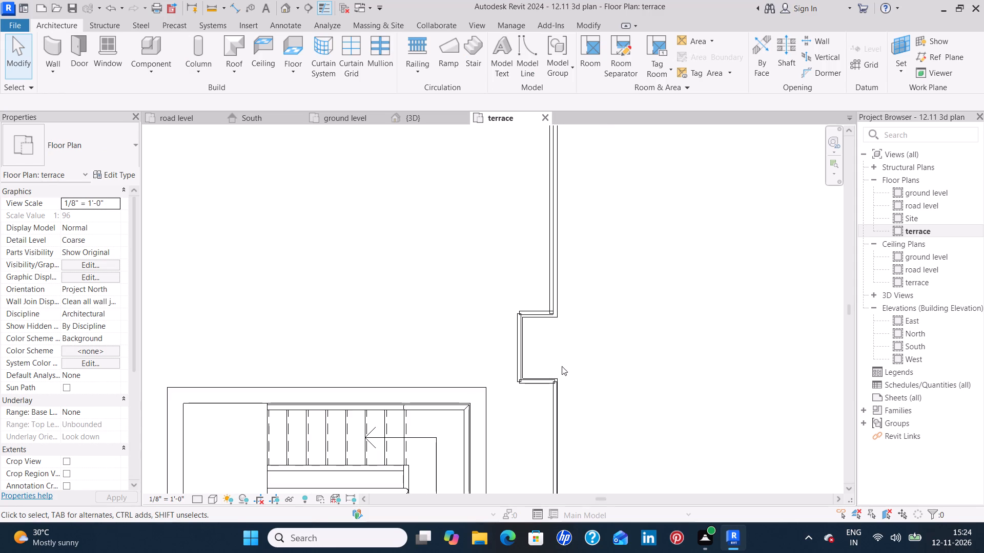
{"action": "middle_click_drag", "start_coordinate": [562, 366], "coordinate": [604, 224]}
{"action": "left_click", "coordinate": [579, 244]}
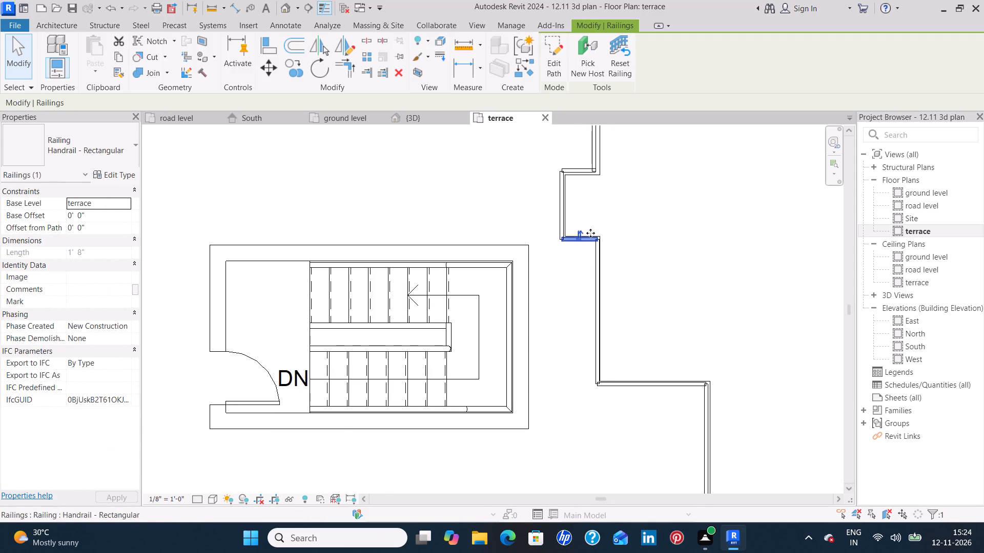
{"action": "scroll", "coordinate": [591, 226], "scroll_direction": "up", "scroll_amount": 8}
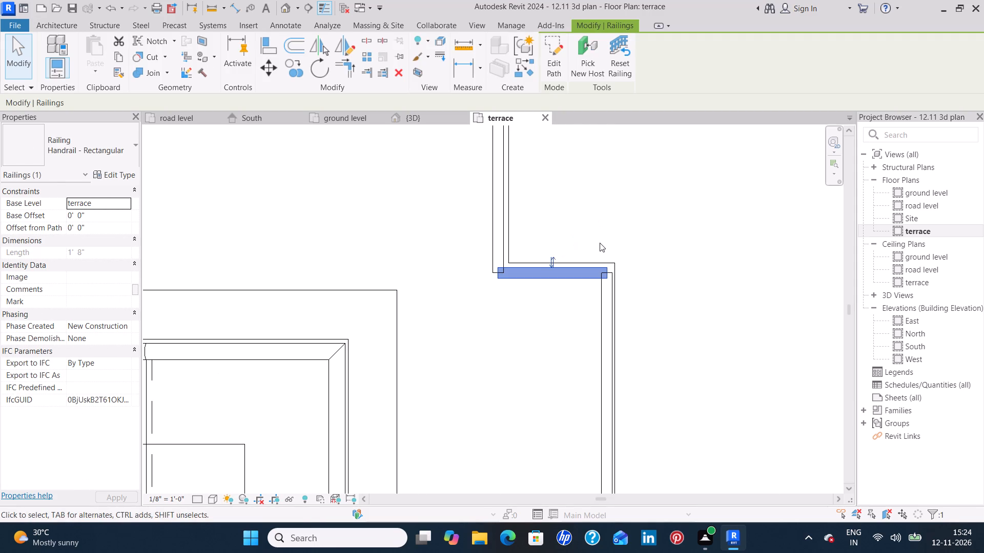
{"action": "key", "text": "Down"}
{"action": "left_click", "coordinate": [651, 244]}
Nudge the railing along the west side of the small east-edge notch slightly west.
{"action": "scroll", "coordinate": [651, 244], "scroll_direction": "down", "scroll_amount": 3}
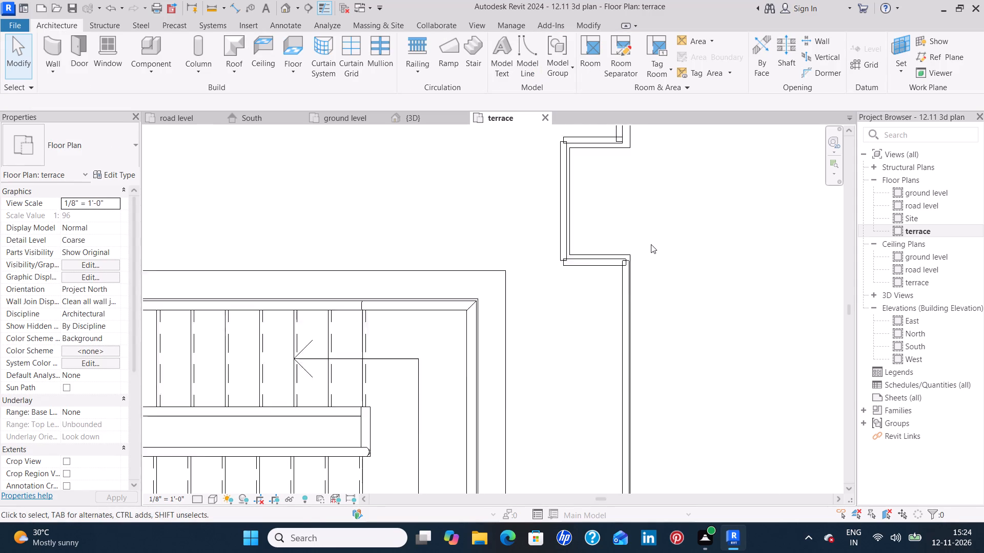
{"action": "scroll", "coordinate": [651, 244], "scroll_direction": "down", "scroll_amount": 10}
{"action": "scroll", "coordinate": [633, 229], "scroll_direction": "up", "scroll_amount": 5}
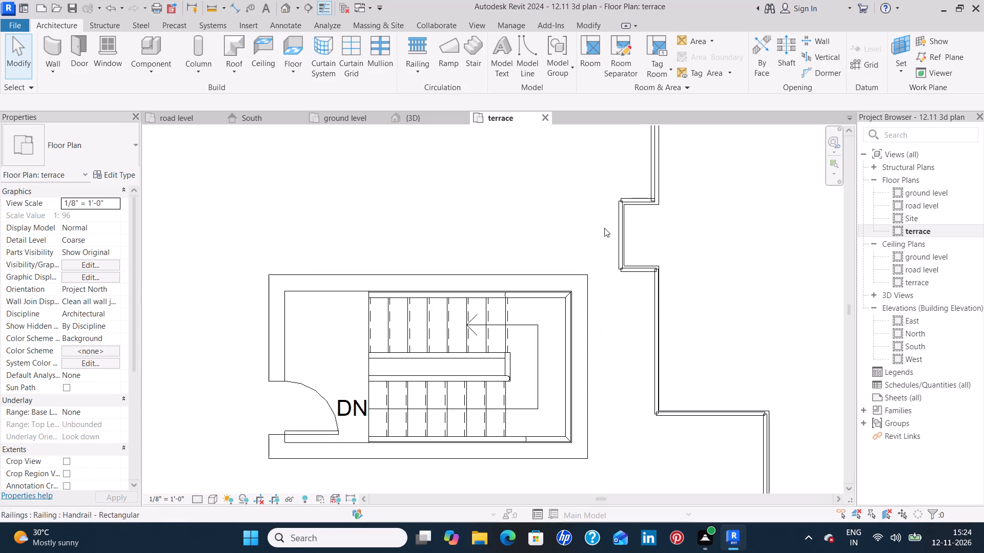
{"action": "left_click", "coordinate": [621, 229]}
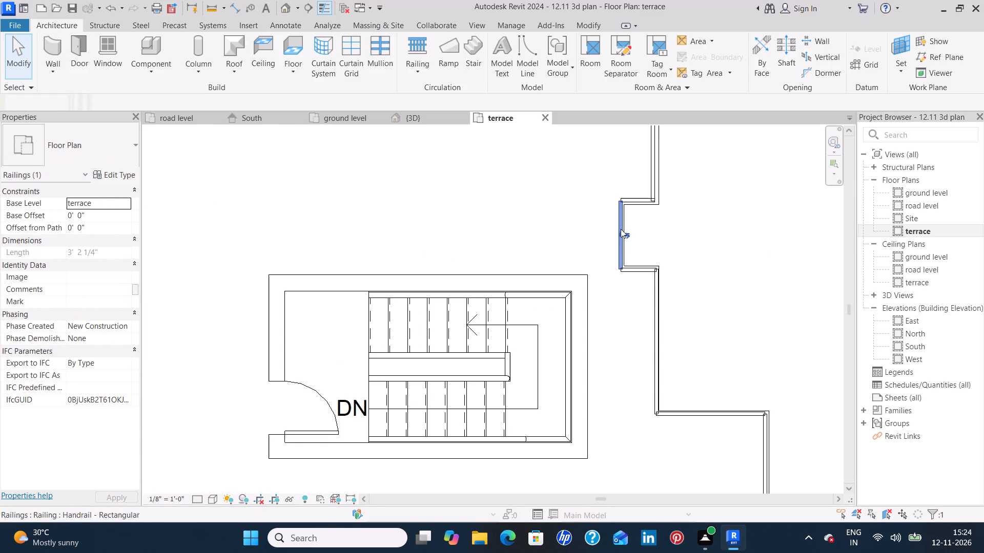
{"action": "scroll", "coordinate": [621, 229], "scroll_direction": "up", "scroll_amount": 8}
{"action": "key", "text": "Left"}
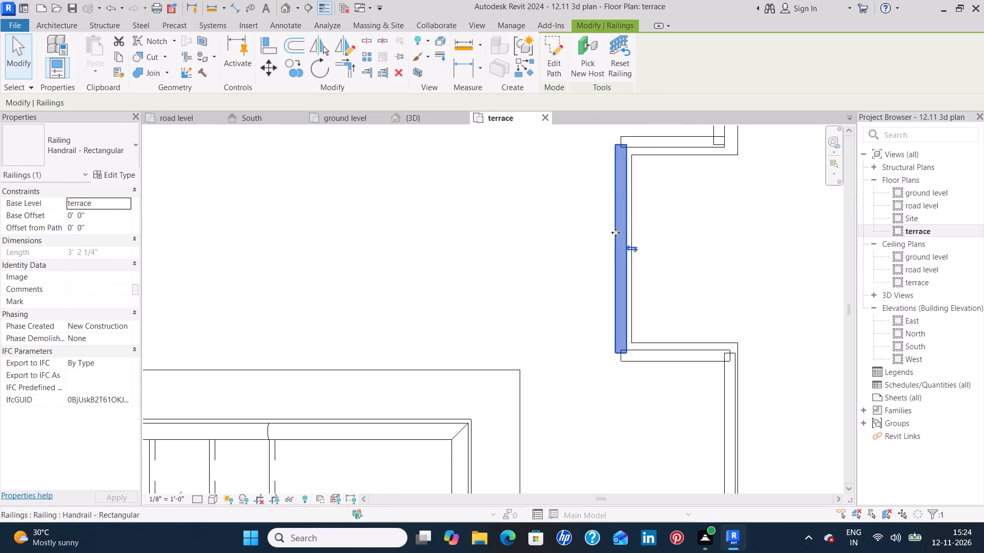
{"action": "left_click", "coordinate": [698, 269]}
Nudge the east-edge railing just south of the notch, beside the staircase, west by two small increments.
{"action": "scroll", "coordinate": [698, 269], "scroll_direction": "down", "scroll_amount": 5}
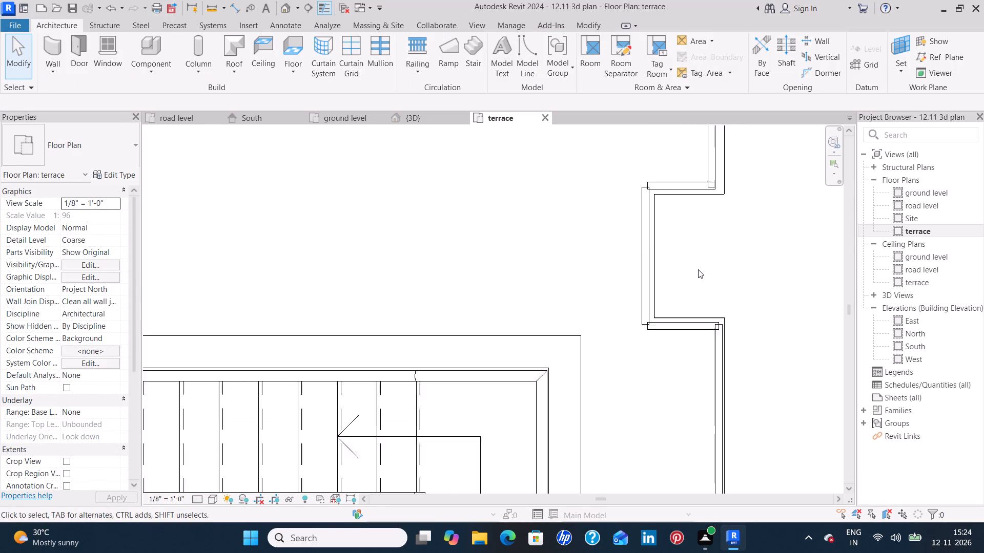
{"action": "scroll", "coordinate": [698, 269], "scroll_direction": "down", "scroll_amount": 2}
{"action": "middle_click_drag", "start_coordinate": [694, 397], "coordinate": [681, 285]}
{"action": "left_click", "coordinate": [691, 282]}
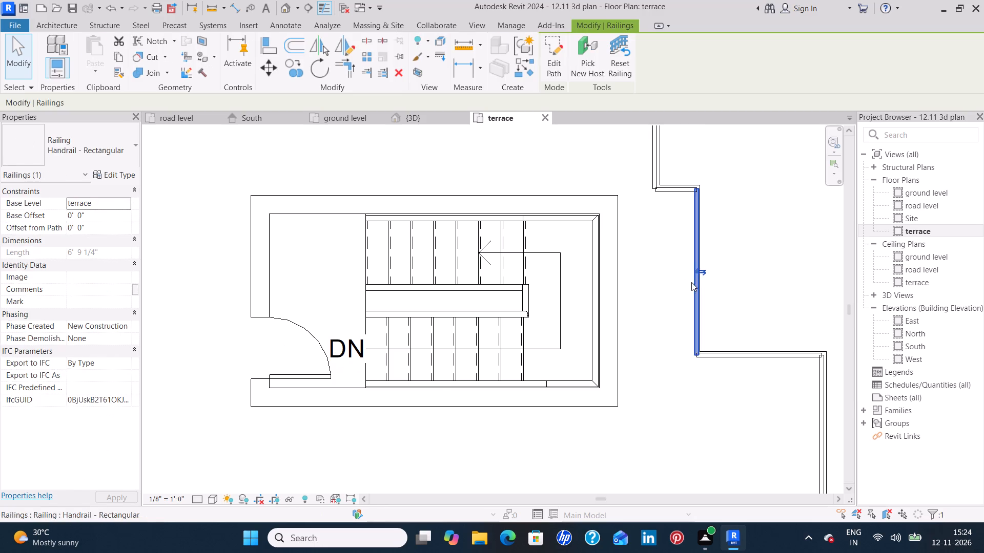
{"action": "scroll", "coordinate": [775, 240], "scroll_direction": "up", "scroll_amount": 5}
{"action": "key", "text": "Left"}
{"action": "key", "text": "Left"}
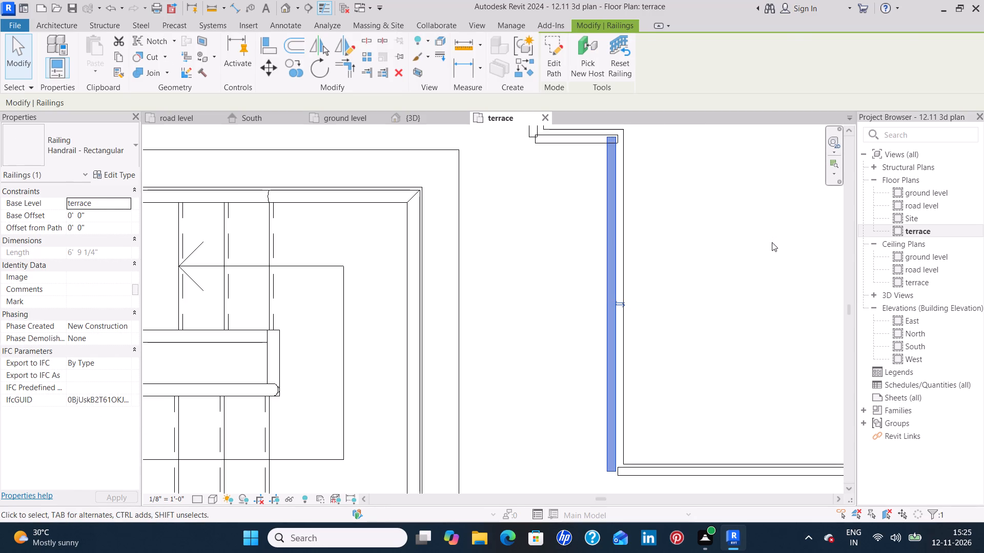
{"action": "left_click", "coordinate": [772, 242]}
Nudge the notch's south-side railing slightly west so its east end meets the adjoining north-south railing.
{"action": "middle_click_drag", "start_coordinate": [616, 166], "coordinate": [616, 235]}
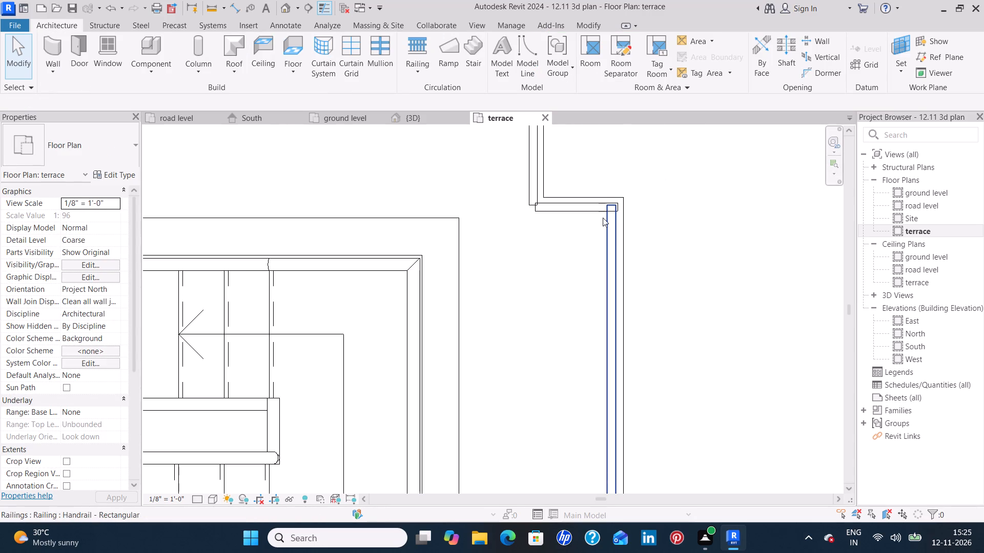
{"action": "scroll", "coordinate": [601, 207], "scroll_direction": "up", "scroll_amount": 2}
{"action": "left_click", "coordinate": [599, 206]}
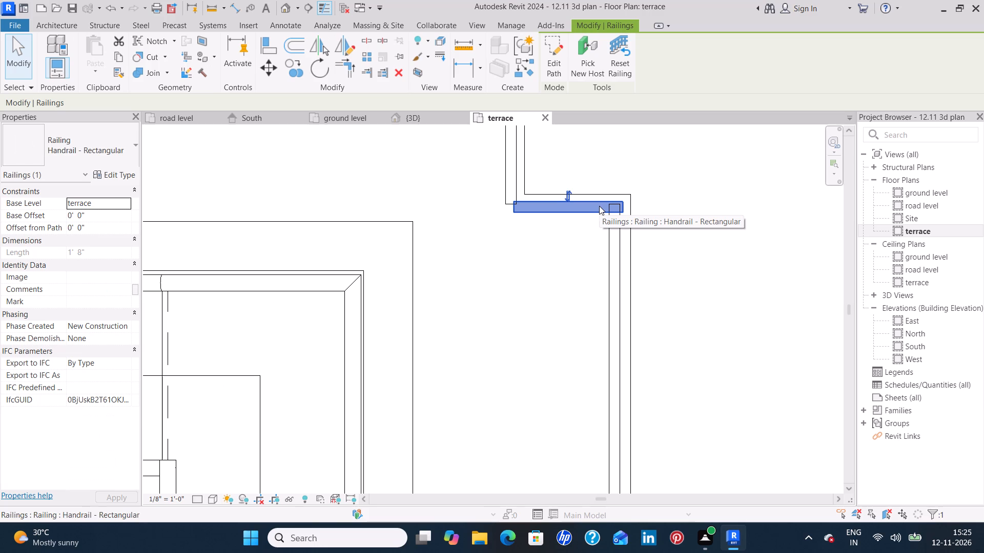
{"action": "key", "text": "Left"}
{"action": "left_click", "coordinate": [587, 285]}
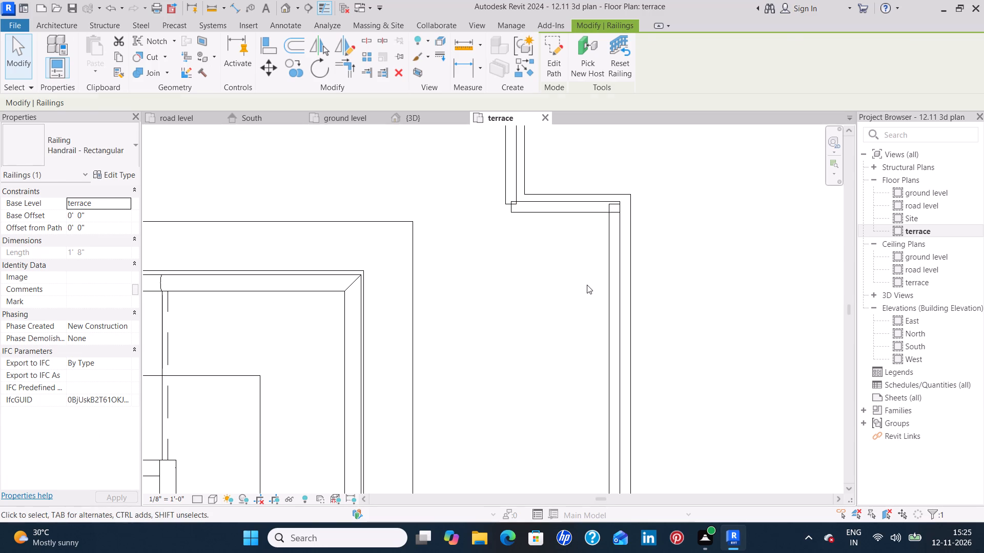
Nudge the east-west railing at the step southeast of the staircase slightly south and slightly west toward the adjoining railing.
{"action": "scroll", "coordinate": [643, 152], "scroll_direction": "up", "scroll_amount": 1}
{"action": "middle_click_drag", "start_coordinate": [643, 160], "coordinate": [650, 311]}
{"action": "scroll", "coordinate": [652, 295], "scroll_direction": "down", "scroll_amount": 2}
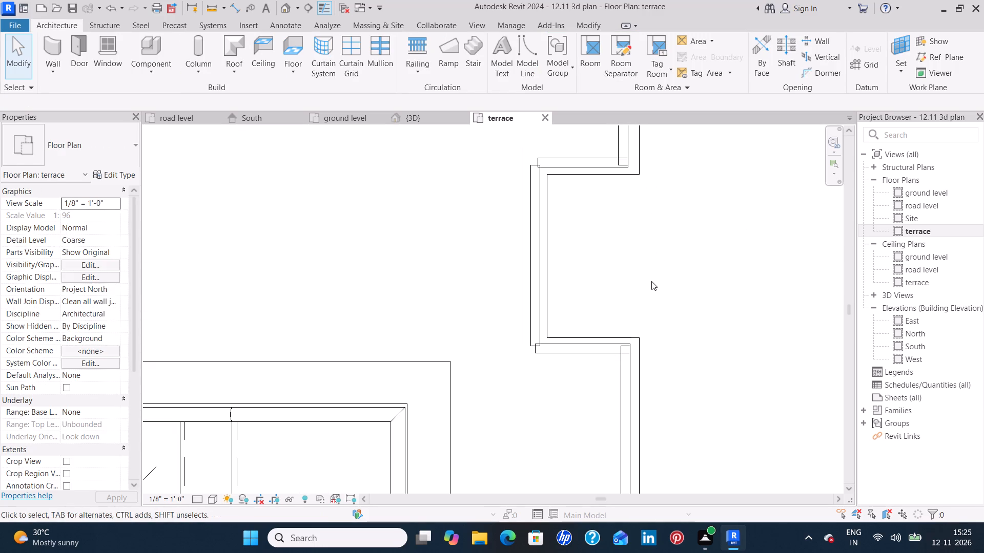
{"action": "scroll", "coordinate": [664, 292], "scroll_direction": "down", "scroll_amount": 4}
{"action": "middle_click_drag", "start_coordinate": [699, 359], "coordinate": [699, 217]}
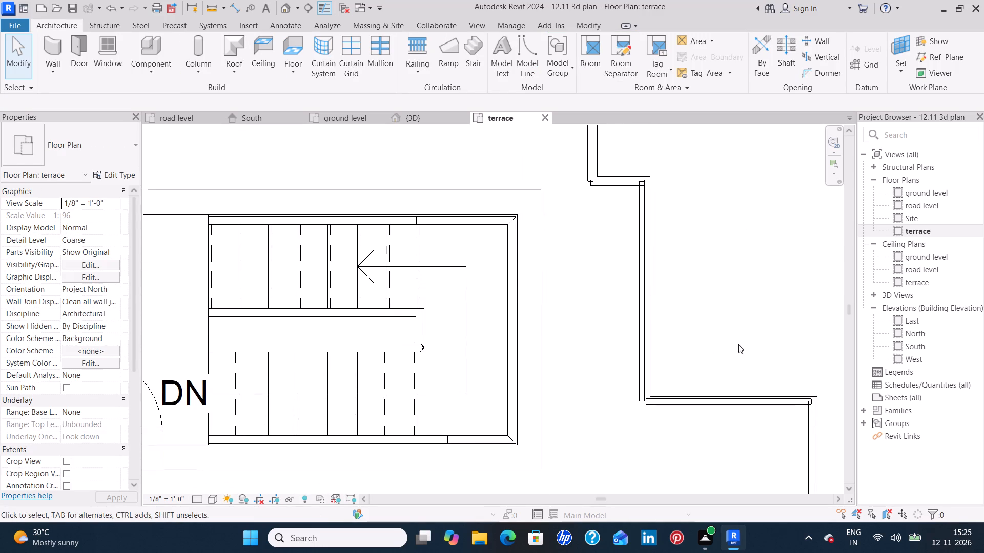
{"action": "middle_click_drag", "start_coordinate": [725, 401], "coordinate": [709, 331]}
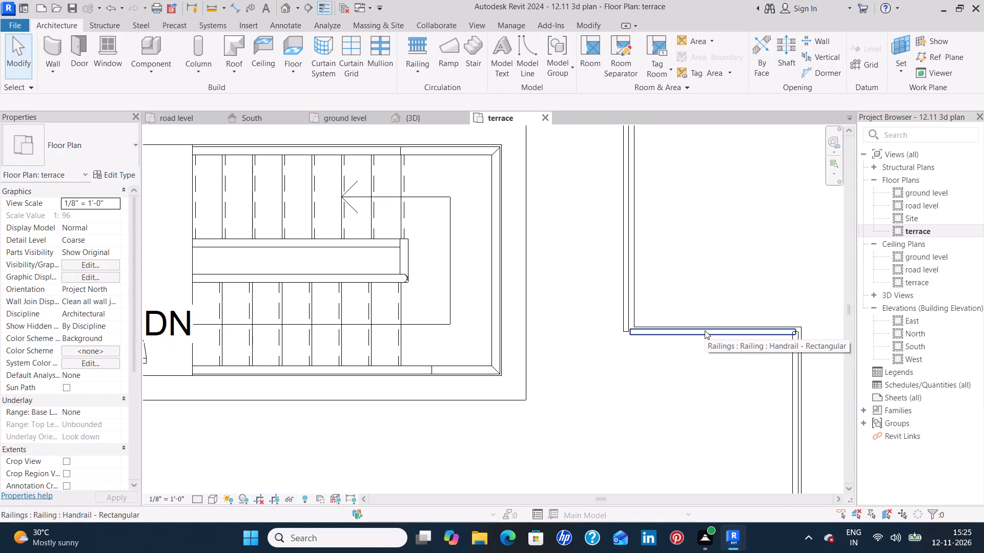
{"action": "left_click", "coordinate": [705, 330]}
{"action": "scroll", "coordinate": [704, 322], "scroll_direction": "up", "scroll_amount": 5}
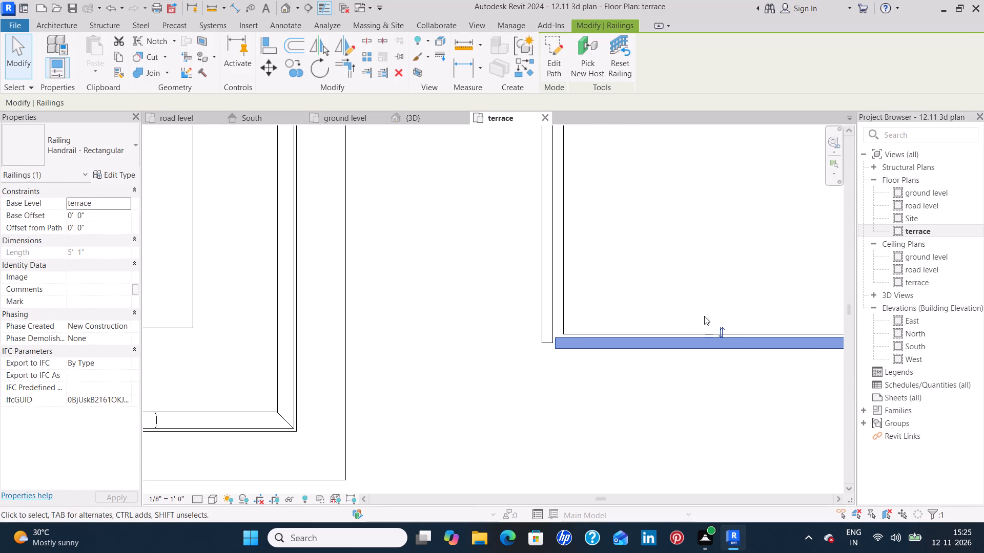
{"action": "key", "text": "Down"}
{"action": "key", "text": "Left"}
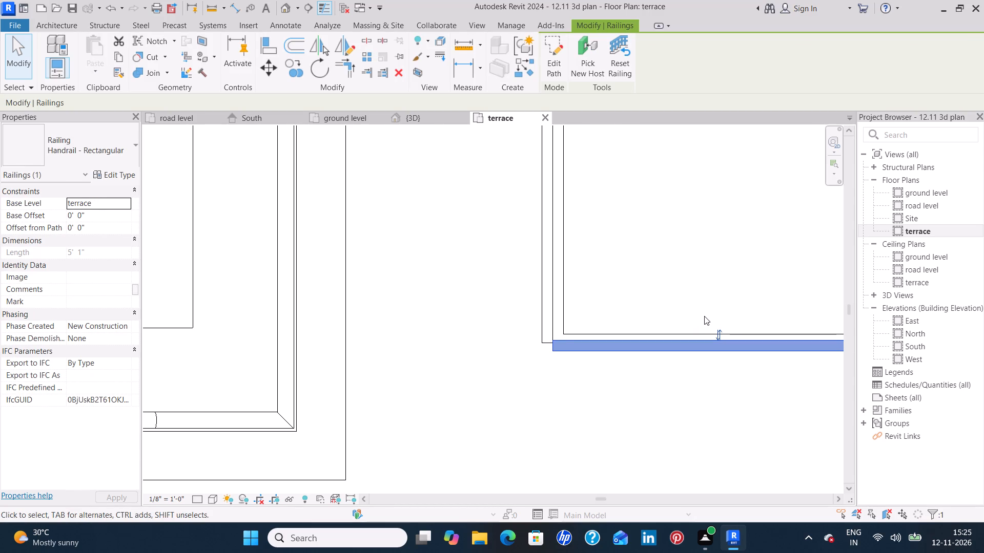
{"action": "left_click", "coordinate": [705, 315]}
Nudge the long railing on the lower east edge slightly west.
{"action": "scroll", "coordinate": [705, 315], "scroll_direction": "down", "scroll_amount": 7}
{"action": "middle_click_drag", "start_coordinate": [706, 366], "coordinate": [546, 320]}
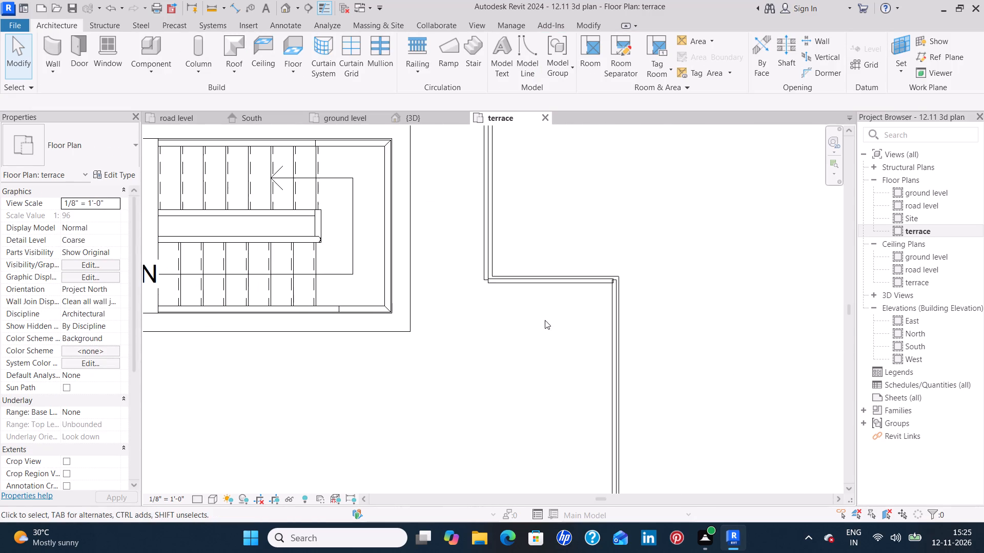
{"action": "scroll", "coordinate": [610, 360], "scroll_direction": "up", "scroll_amount": 3}
{"action": "left_click", "coordinate": [610, 360]}
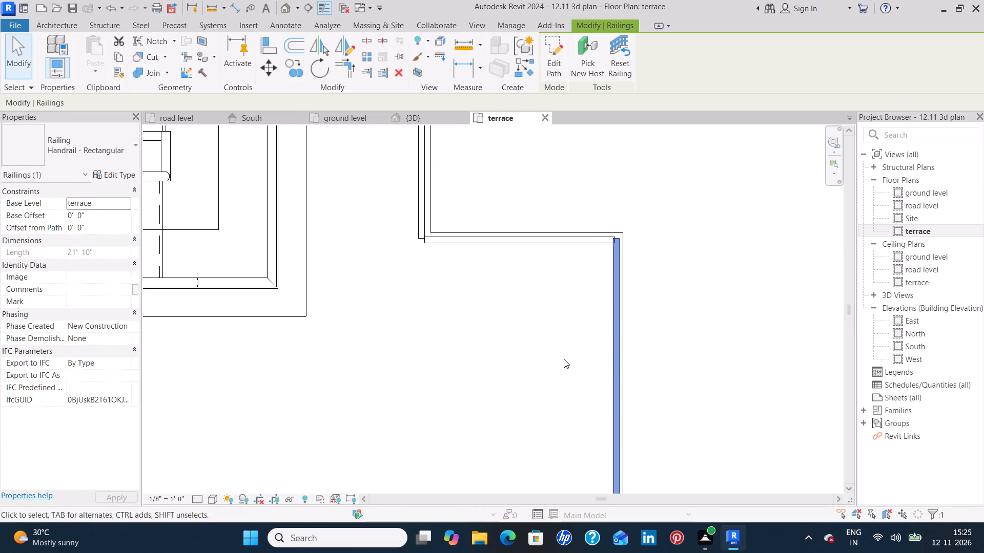
{"action": "key", "text": "Left"}
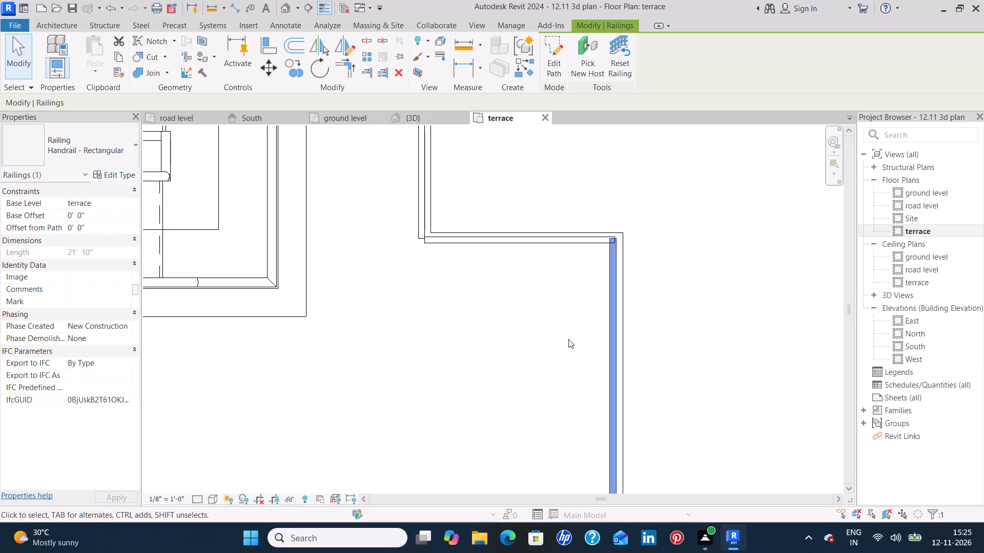
{"action": "left_click", "coordinate": [560, 347]}
Nudge the east-west railing at the step southeast of the staircase slightly further south and west.
{"action": "scroll", "coordinate": [484, 384], "scroll_direction": "down", "scroll_amount": 5}
{"action": "middle_click_drag", "start_coordinate": [468, 403], "coordinate": [511, 263]}
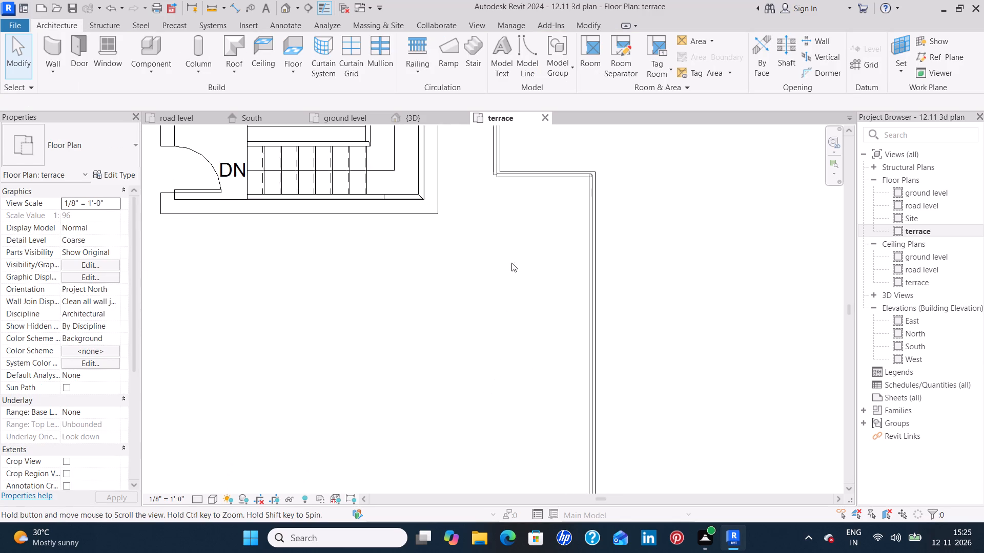
{"action": "middle_click_drag", "start_coordinate": [511, 263], "coordinate": [511, 263]}
{"action": "left_click", "coordinate": [530, 169]}
{"action": "scroll", "coordinate": [527, 168], "scroll_direction": "up", "scroll_amount": 4}
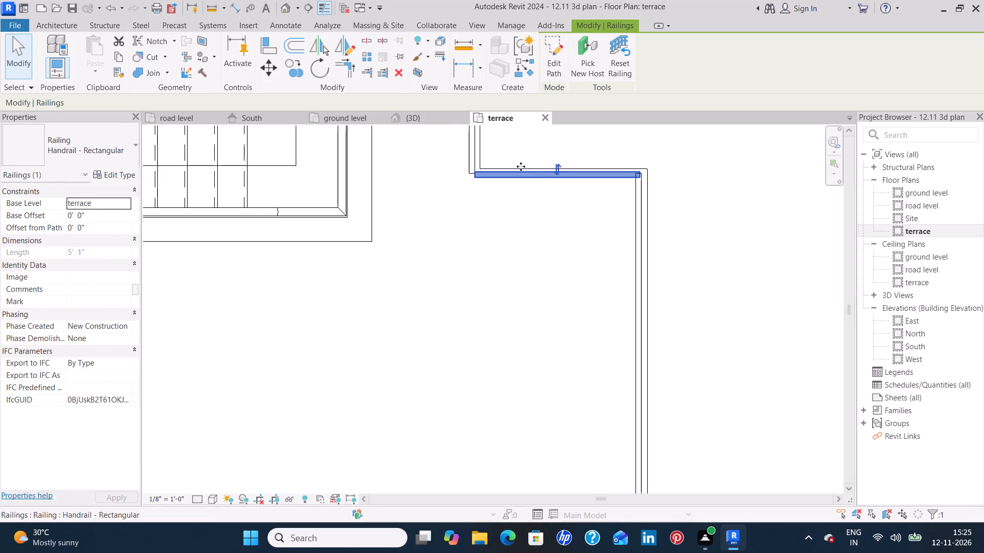
{"action": "key", "text": "Down"}
{"action": "key", "text": "Left"}
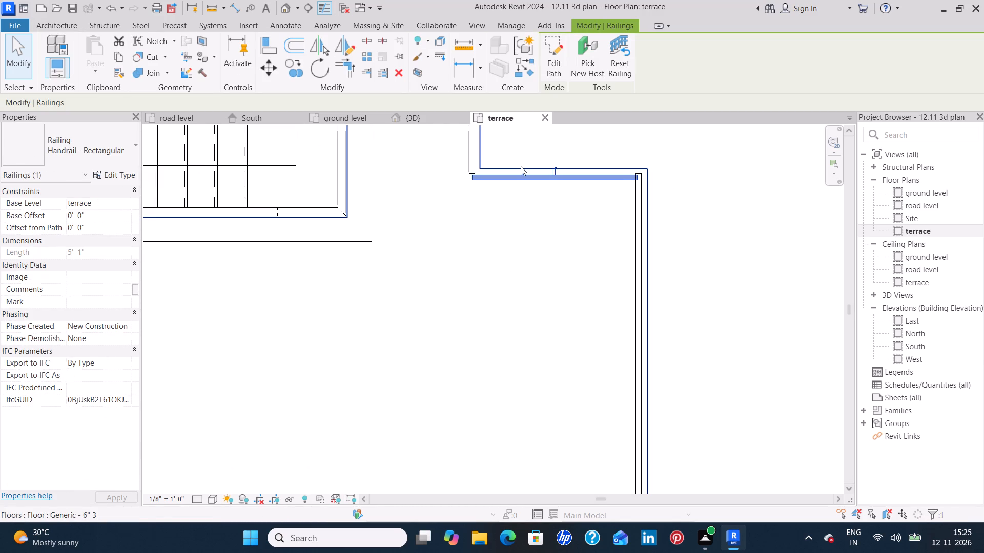
Nudge the north-south railing just east of the staircase slightly south toward the east-west railing at the step.
{"action": "left_click", "coordinate": [521, 225]}
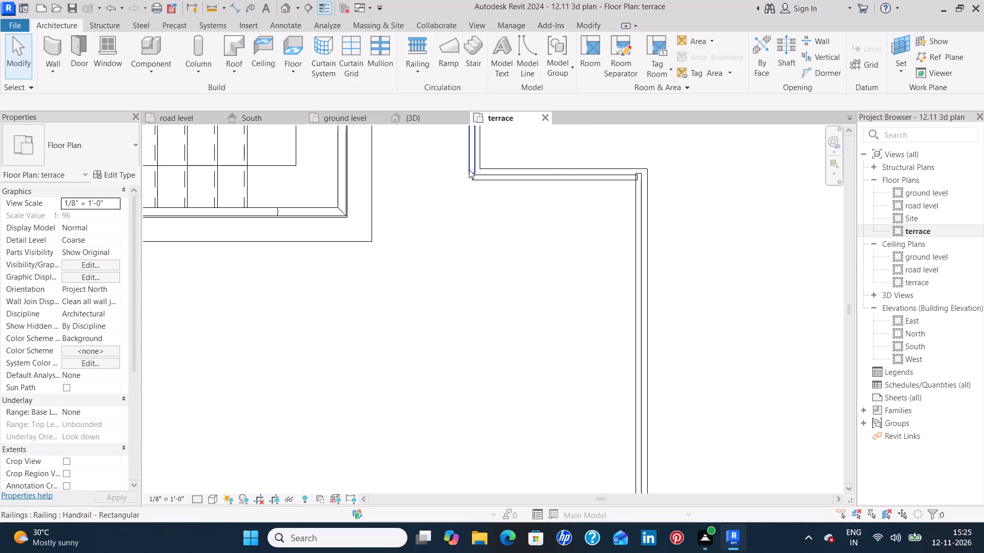
{"action": "left_click", "coordinate": [469, 169]}
{"action": "scroll", "coordinate": [490, 232], "scroll_direction": "down", "scroll_amount": 5}
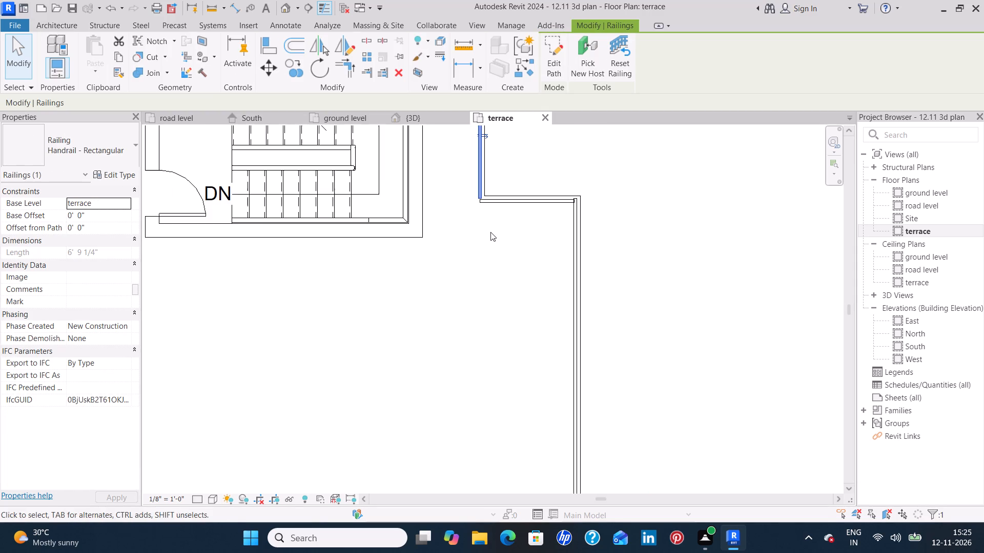
{"action": "middle_click_drag", "start_coordinate": [490, 248], "coordinate": [491, 369]}
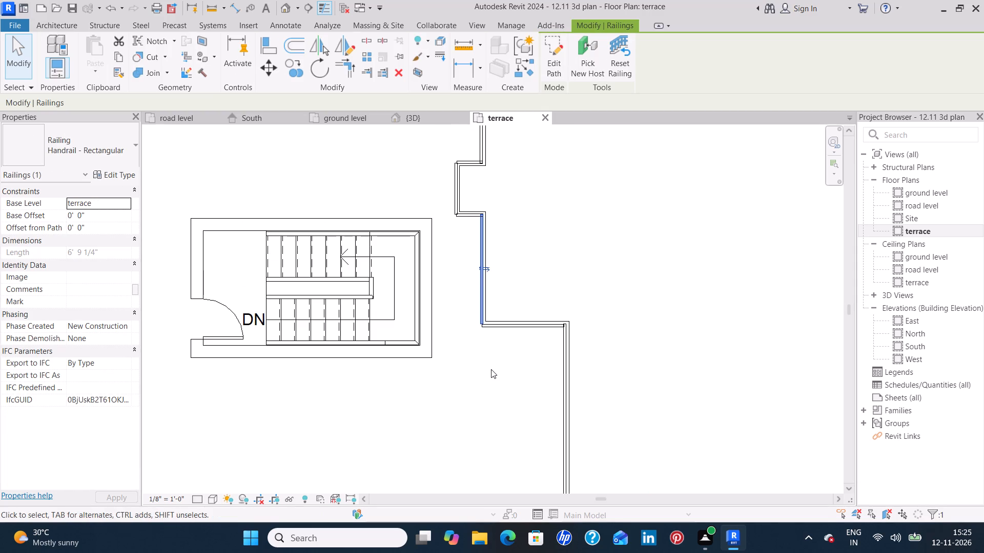
{"action": "scroll", "coordinate": [507, 326], "scroll_direction": "up", "scroll_amount": 5}
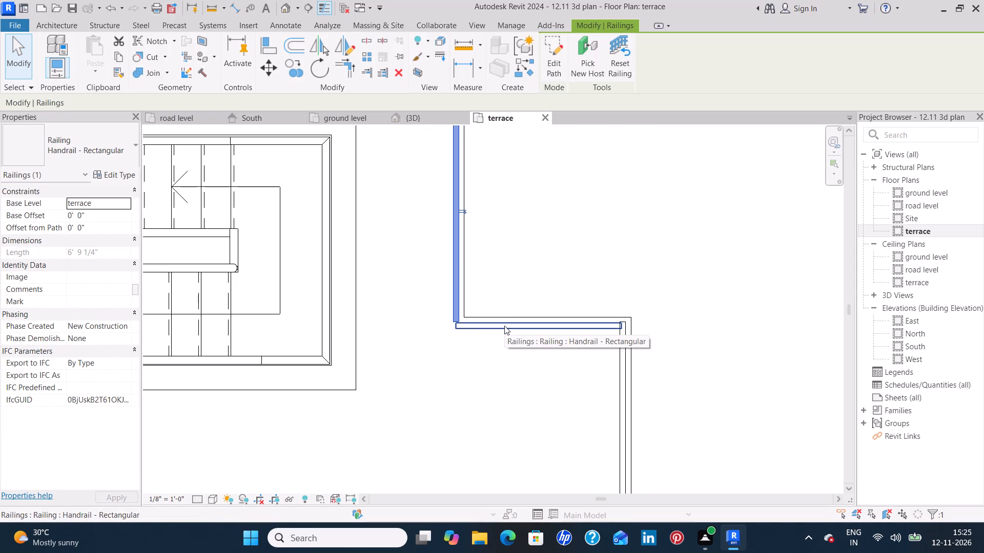
{"action": "key", "text": "Down"}
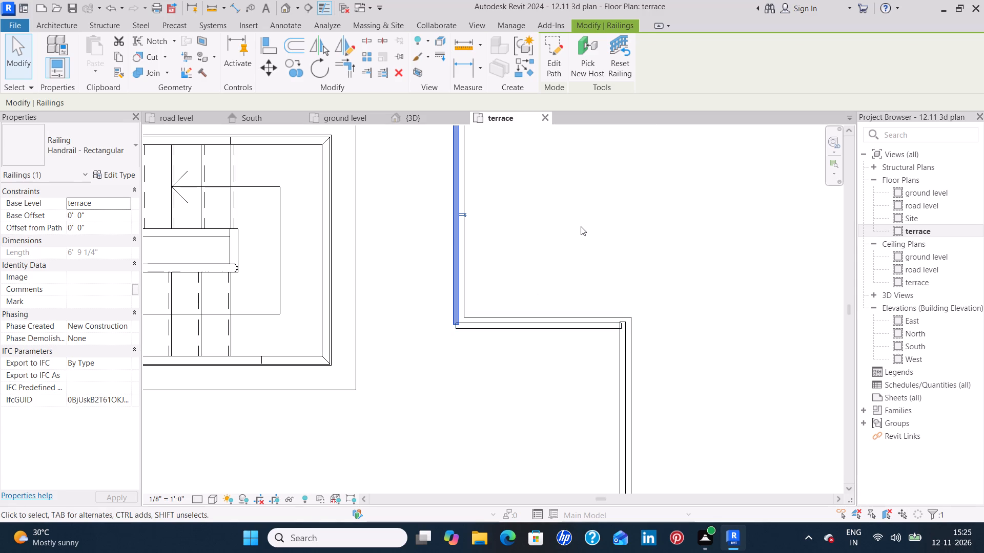
{"action": "left_click", "coordinate": [581, 226]}
Select the long east-west railing on the terrace's south edge that ends at the southeast corner.
{"action": "scroll", "coordinate": [572, 228], "scroll_direction": "down", "scroll_amount": 6}
{"action": "middle_click_drag", "start_coordinate": [462, 441], "coordinate": [490, 345]}
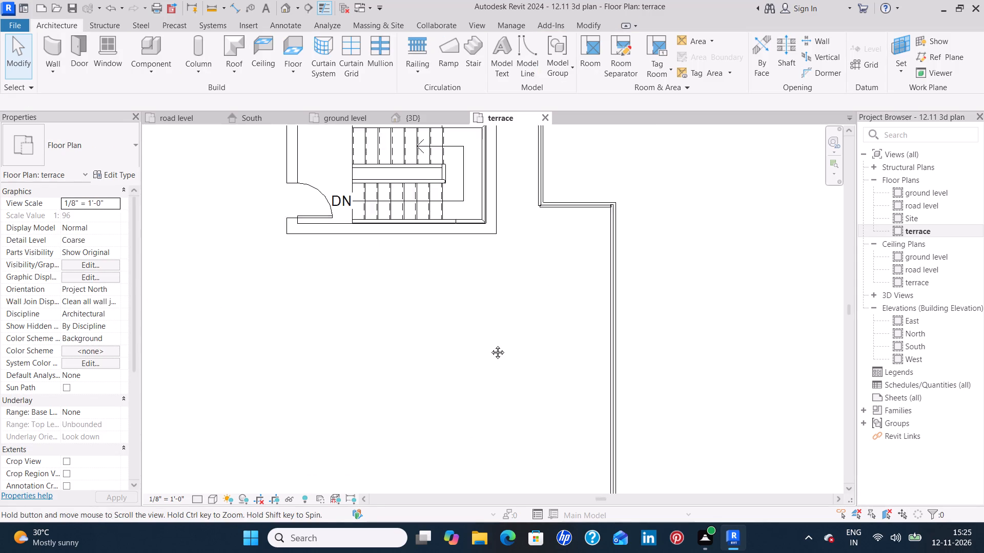
{"action": "middle_click_drag", "start_coordinate": [490, 345], "coordinate": [503, 312]}
{"action": "middle_click_drag", "start_coordinate": [540, 376], "coordinate": [561, 256]}
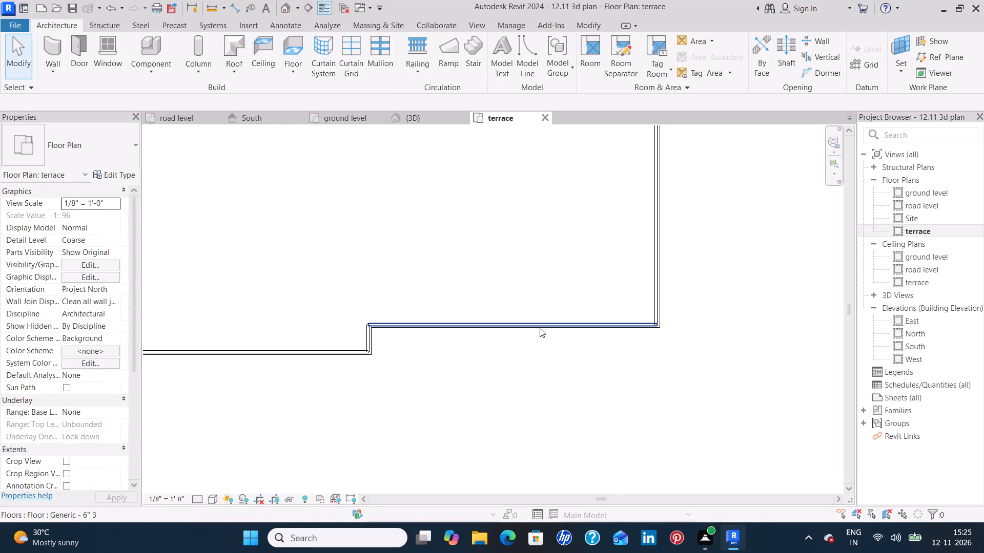
{"action": "left_click", "coordinate": [538, 323]}
{"action": "scroll", "coordinate": [533, 313], "scroll_direction": "up", "scroll_amount": 4}
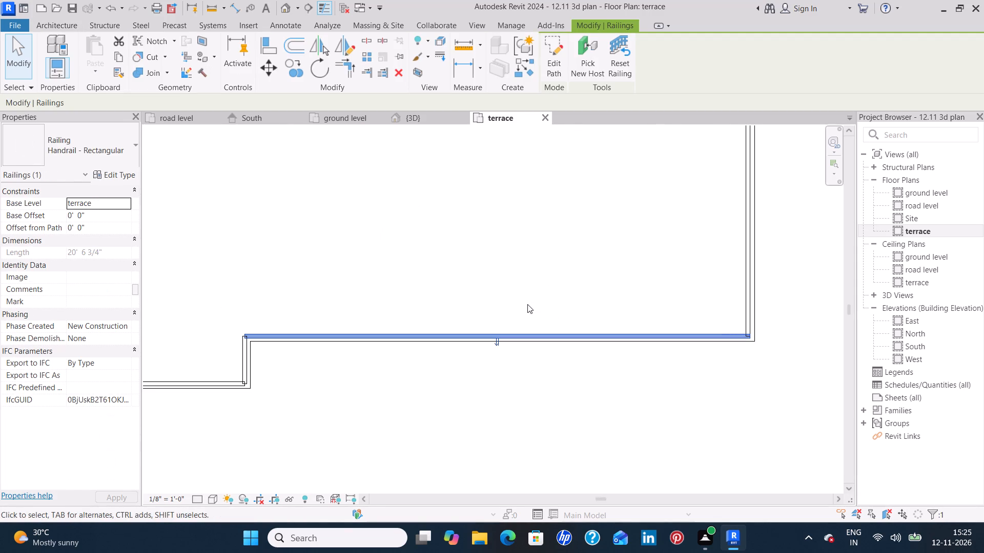
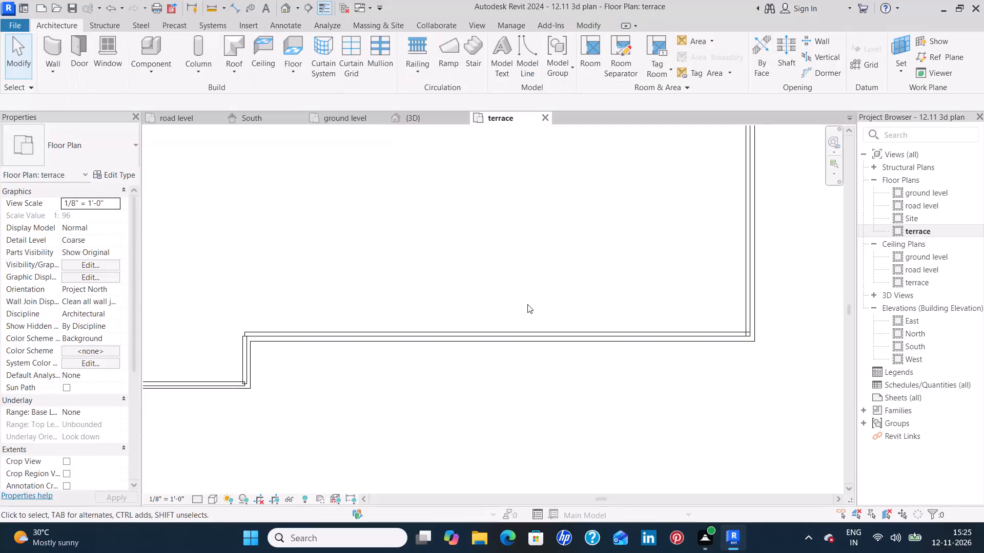
Nudge the short north-south railing at the step in the terrace's south edge slightly west and north.
{"action": "scroll", "coordinate": [527, 304], "scroll_direction": "down", "scroll_amount": 6}
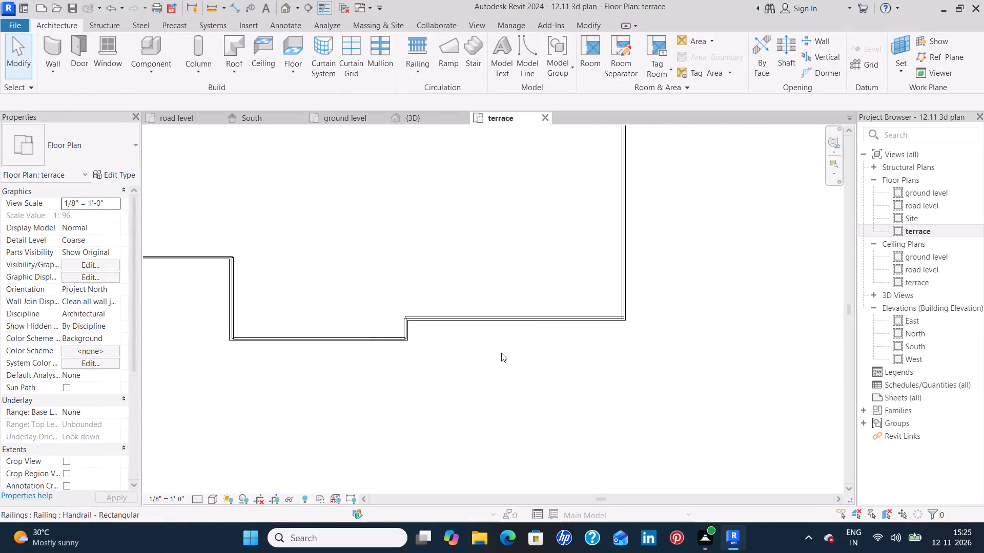
{"action": "middle_click_drag", "start_coordinate": [497, 354], "coordinate": [583, 330]}
{"action": "scroll", "coordinate": [501, 294], "scroll_direction": "up", "scroll_amount": 4}
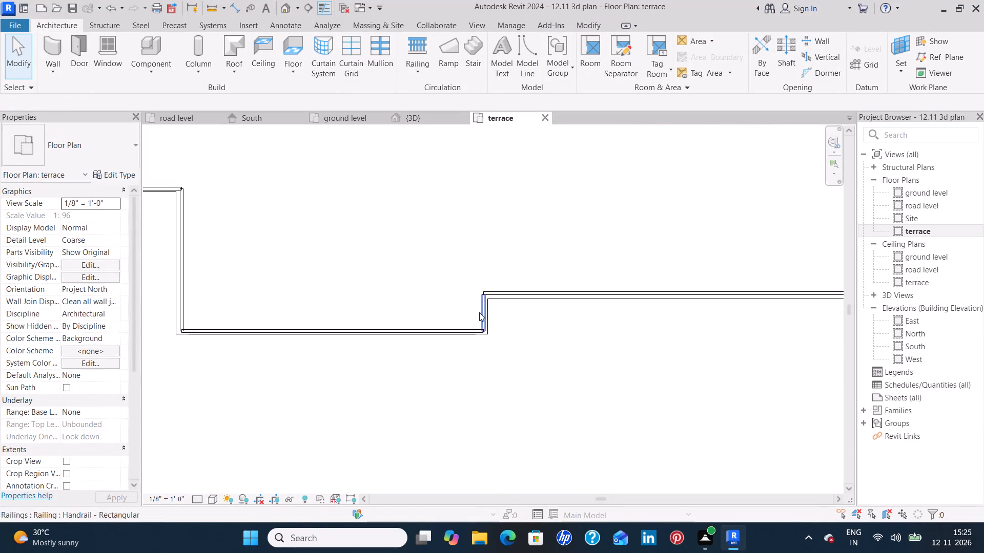
{"action": "scroll", "coordinate": [478, 313], "scroll_direction": "up", "scroll_amount": 3}
{"action": "left_click", "coordinate": [483, 313]}
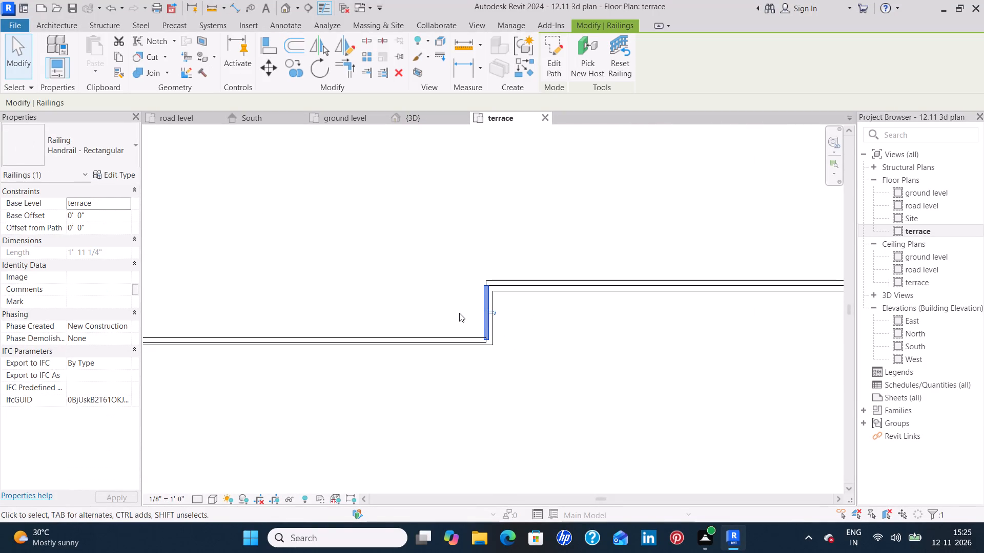
{"action": "key", "text": "Left"}
{"action": "key", "text": "Up"}
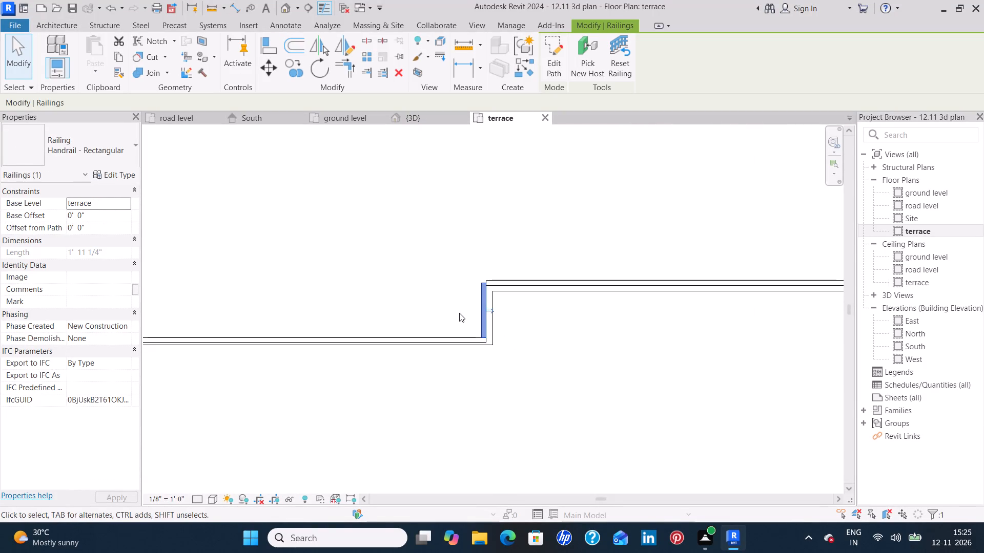
{"action": "left_click", "coordinate": [459, 313]}
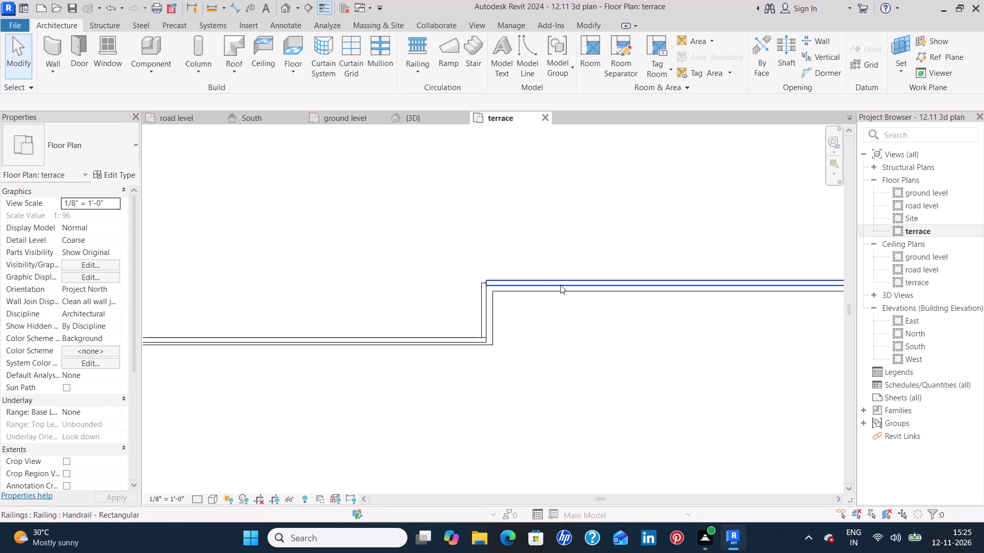
Nudge the long south railing east of that step slightly west so its end meets the short railing.
{"action": "left_click", "coordinate": [560, 285]}
{"action": "key", "text": "Left"}
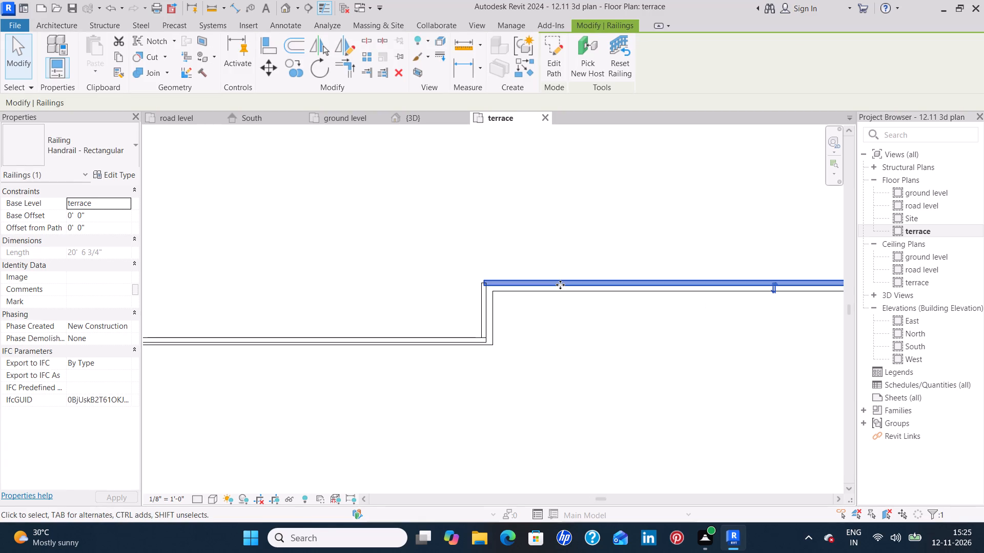
{"action": "left_click", "coordinate": [589, 131]}
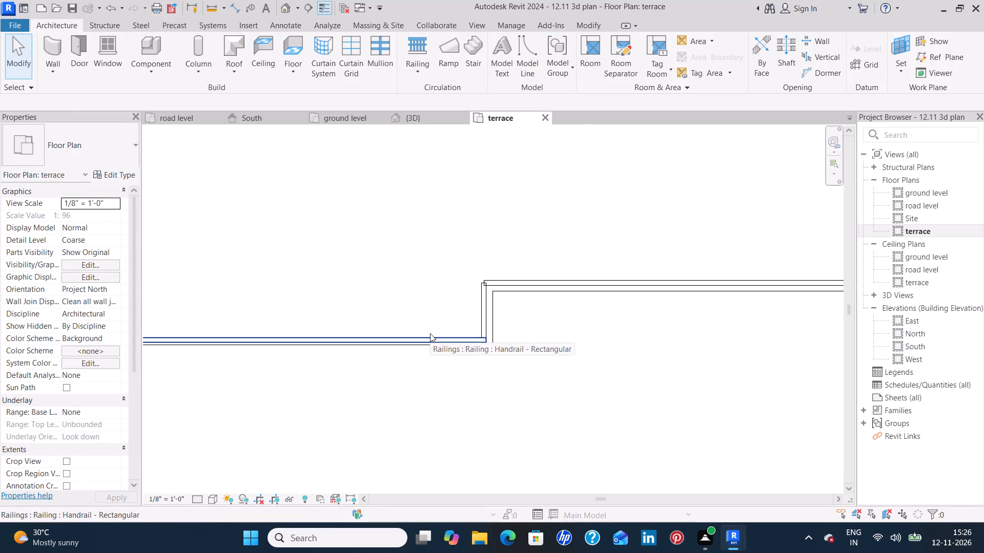
Nudge the southernmost railing, west of the short step, slightly north, away from the slab edge.
{"action": "left_click", "coordinate": [430, 333]}
{"action": "middle_click_drag", "start_coordinate": [315, 256], "coordinate": [460, 254]}
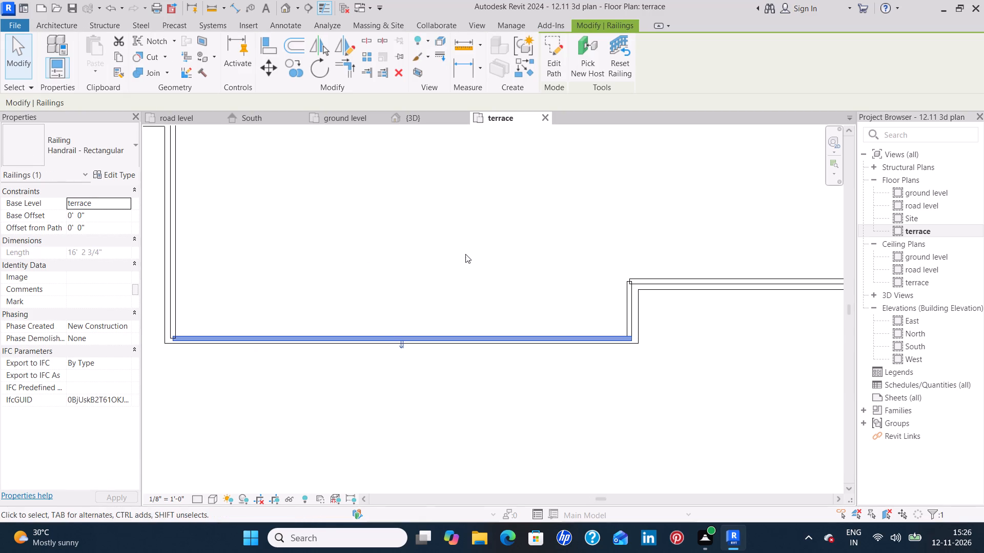
{"action": "key", "text": "Up"}
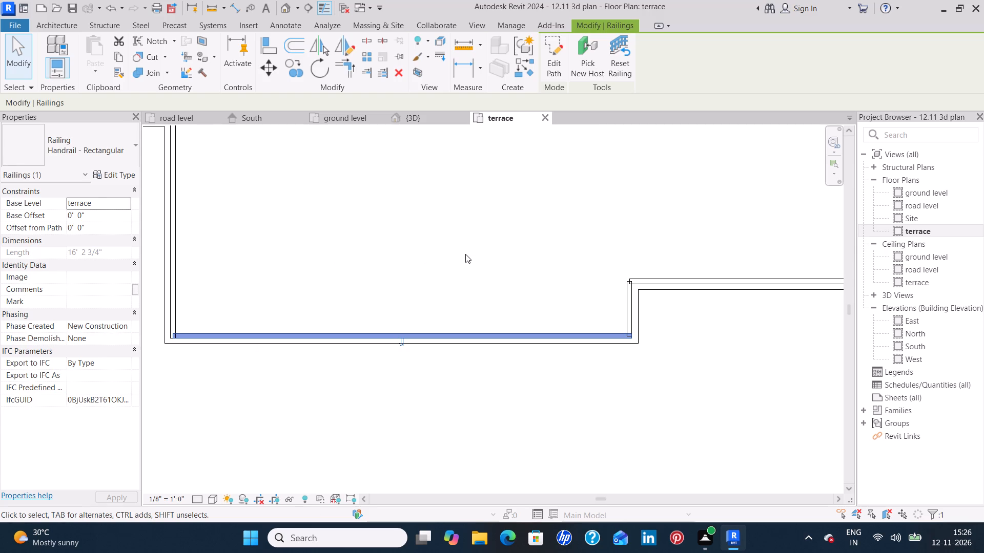
{"action": "left_click", "coordinate": [465, 254]}
Nudge the 7' 8" north-south railing at the southernmost bay's west side east, with a finer nudge back west.
{"action": "scroll", "coordinate": [465, 254], "scroll_direction": "down", "scroll_amount": 10}
{"action": "middle_click_drag", "start_coordinate": [459, 238], "coordinate": [464, 295]}
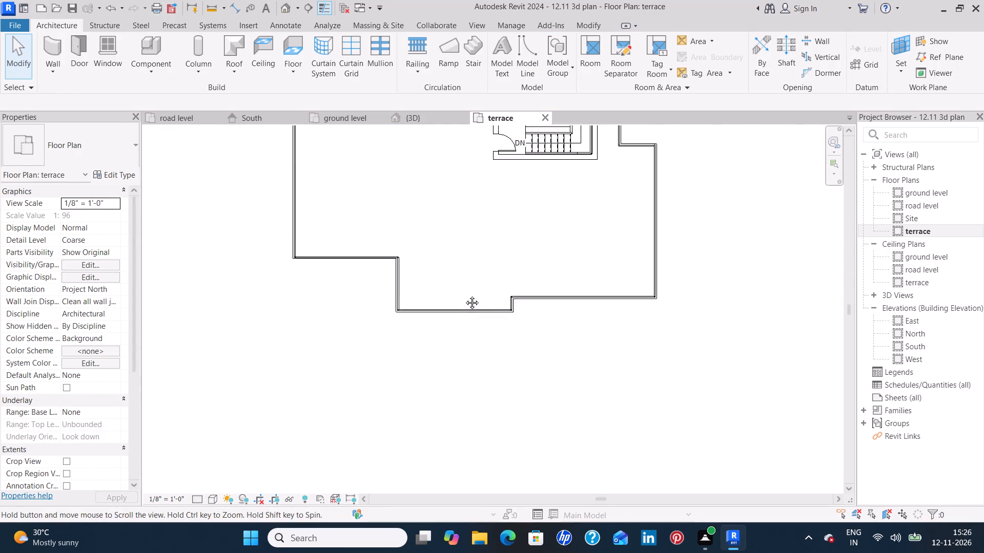
{"action": "middle_click_drag", "start_coordinate": [464, 295], "coordinate": [461, 347]}
{"action": "scroll", "coordinate": [401, 365], "scroll_direction": "up", "scroll_amount": 4}
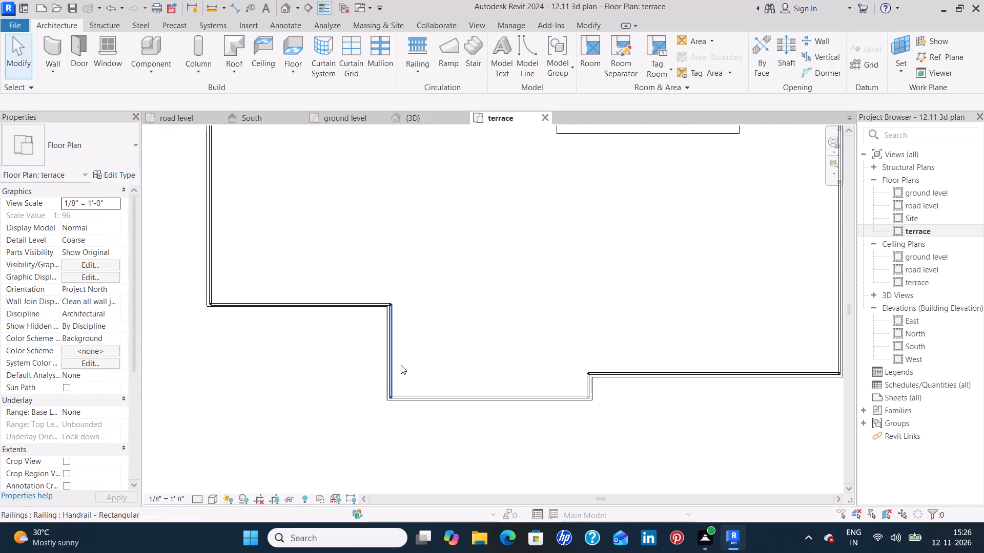
{"action": "scroll", "coordinate": [390, 366], "scroll_direction": "up", "scroll_amount": 5}
{"action": "left_click", "coordinate": [395, 351]}
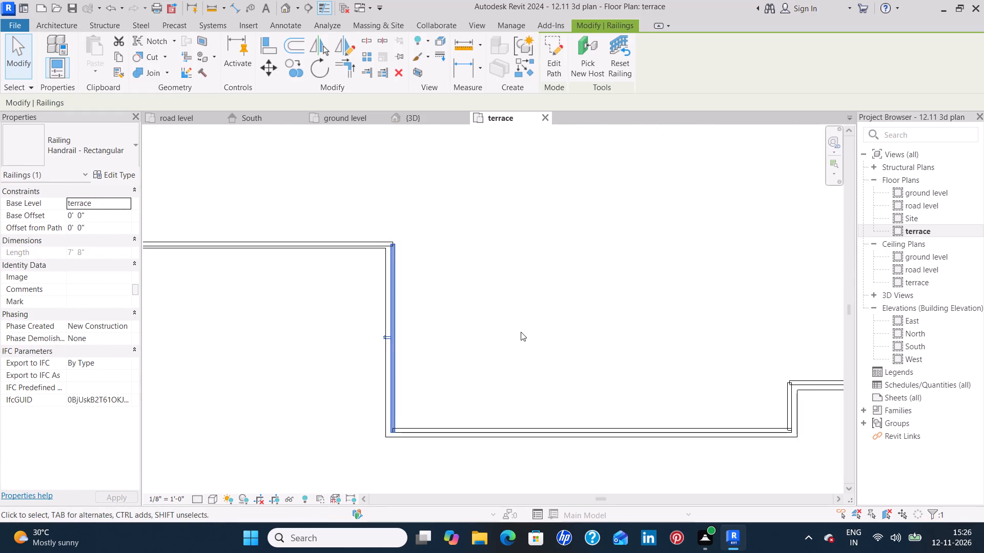
{"action": "key", "text": "Right"}
{"action": "scroll", "coordinate": [521, 332], "scroll_direction": "down", "scroll_amount": 4}
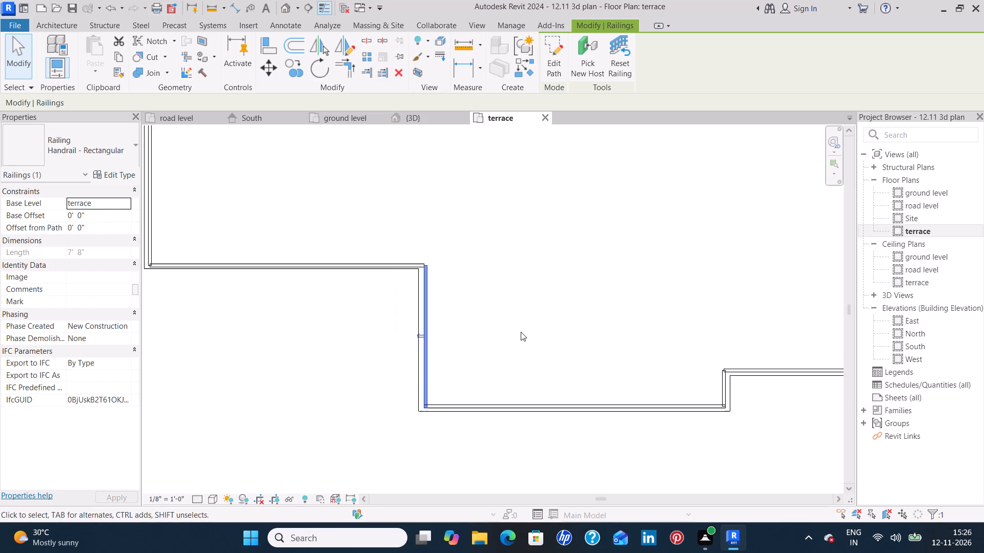
{"action": "scroll", "coordinate": [521, 332], "scroll_direction": "down", "scroll_amount": 3}
{"action": "scroll", "coordinate": [487, 336], "scroll_direction": "up", "scroll_amount": 13}
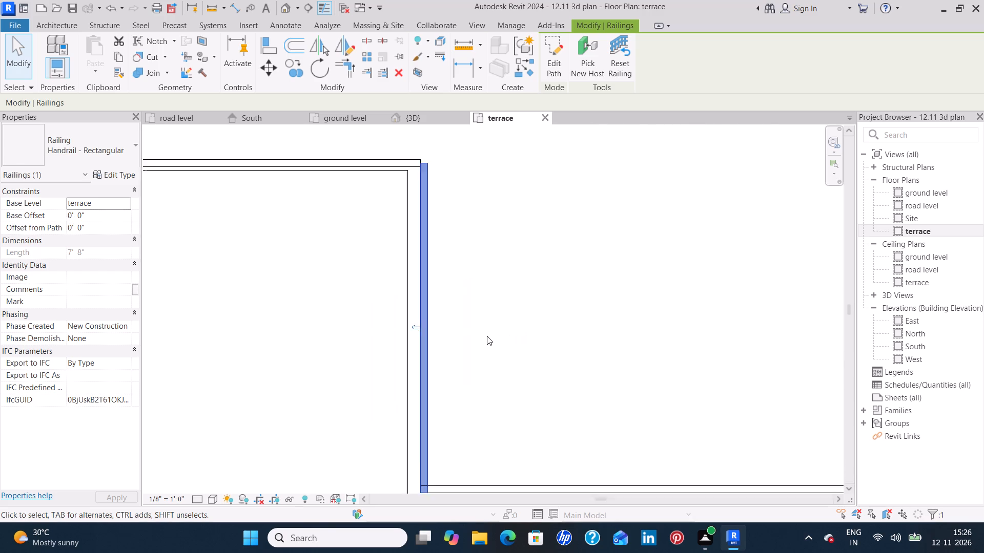
{"action": "scroll", "coordinate": [487, 336], "scroll_direction": "up", "scroll_amount": 2}
{"action": "key", "text": "Left"}
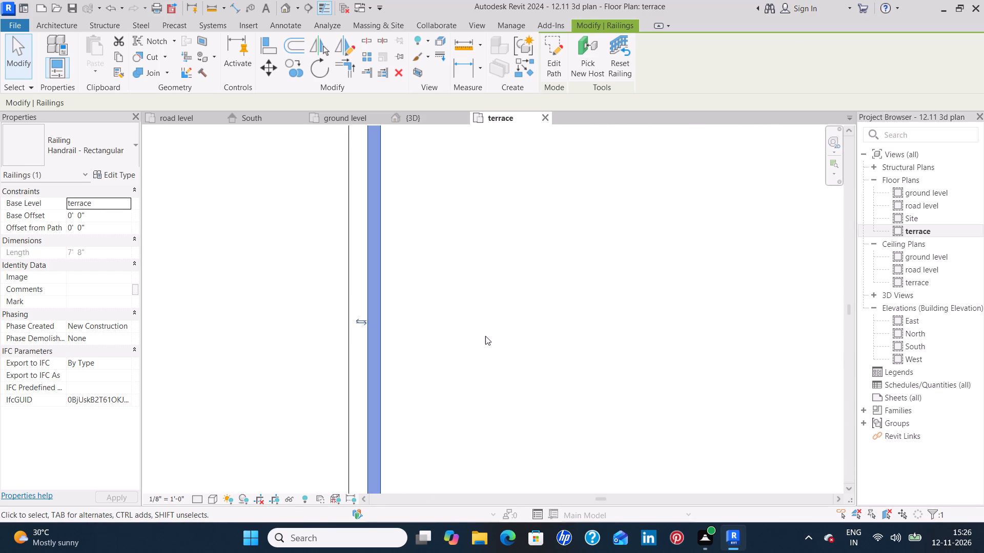
{"action": "left_click", "coordinate": [485, 336]}
Nudge the 7' 8" north-south railing slightly further west to refine its corner alignment.
{"action": "scroll", "coordinate": [483, 337], "scroll_direction": "down", "scroll_amount": 14}
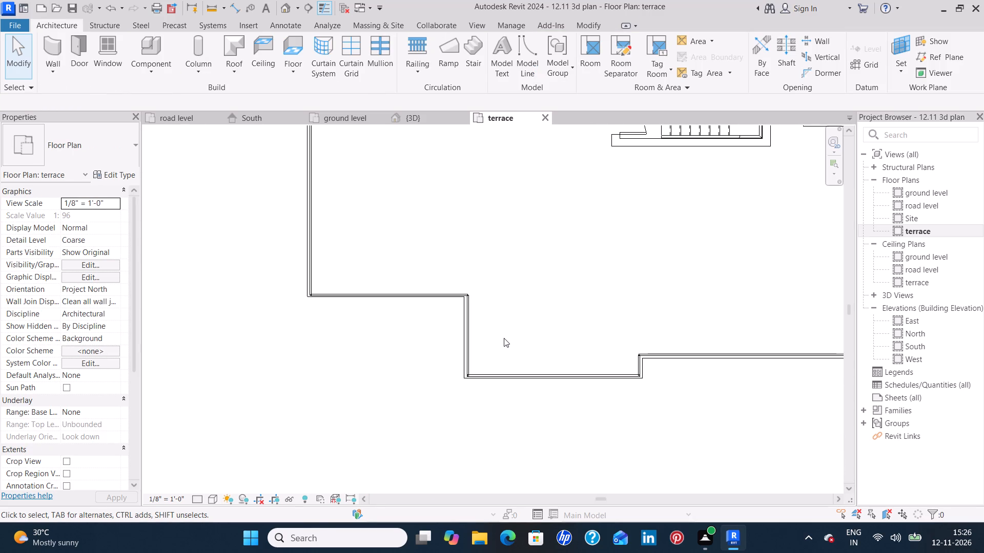
{"action": "scroll", "coordinate": [505, 337], "scroll_direction": "down", "scroll_amount": 1}
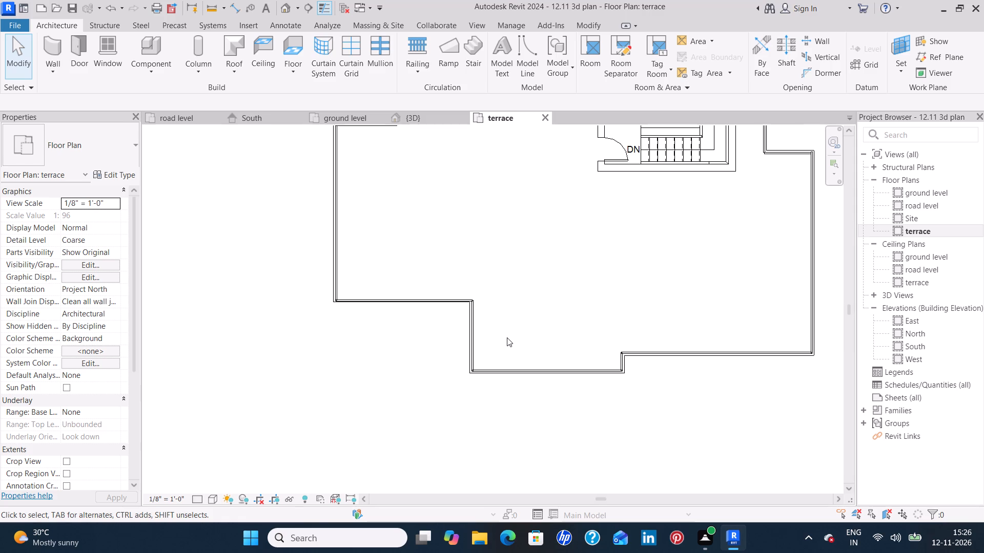
{"action": "scroll", "coordinate": [507, 337], "scroll_direction": "down", "scroll_amount": 4}
{"action": "scroll", "coordinate": [507, 337], "scroll_direction": "up", "scroll_amount": 5}
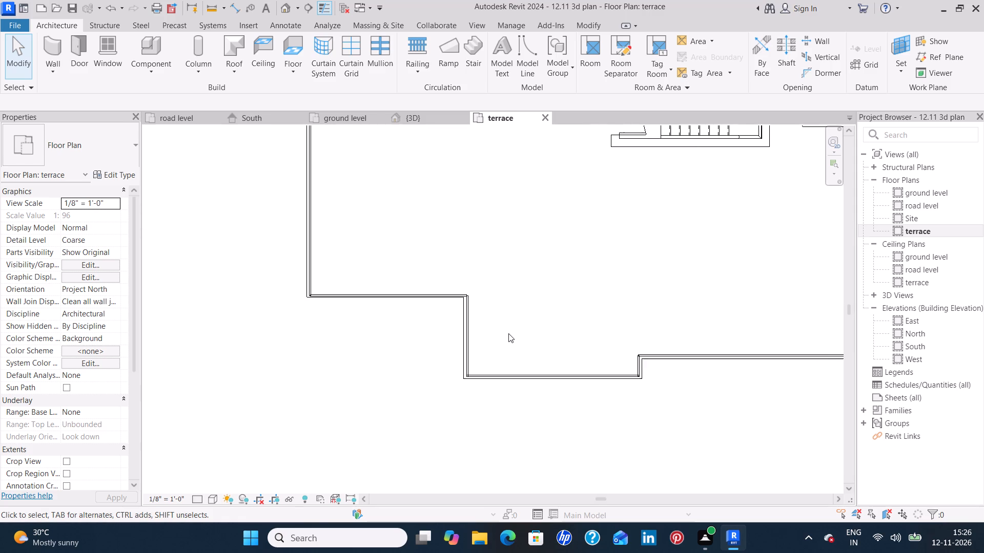
{"action": "scroll", "coordinate": [480, 316], "scroll_direction": "up", "scroll_amount": 5}
{"action": "left_click", "coordinate": [455, 314]}
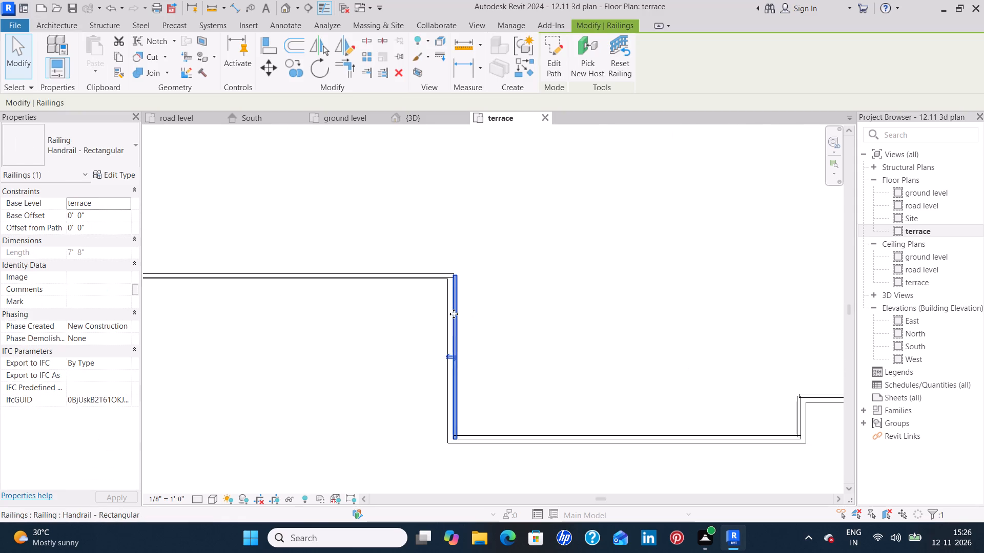
{"action": "scroll", "coordinate": [454, 314], "scroll_direction": "up", "scroll_amount": 6}
{"action": "key", "text": "Left"}
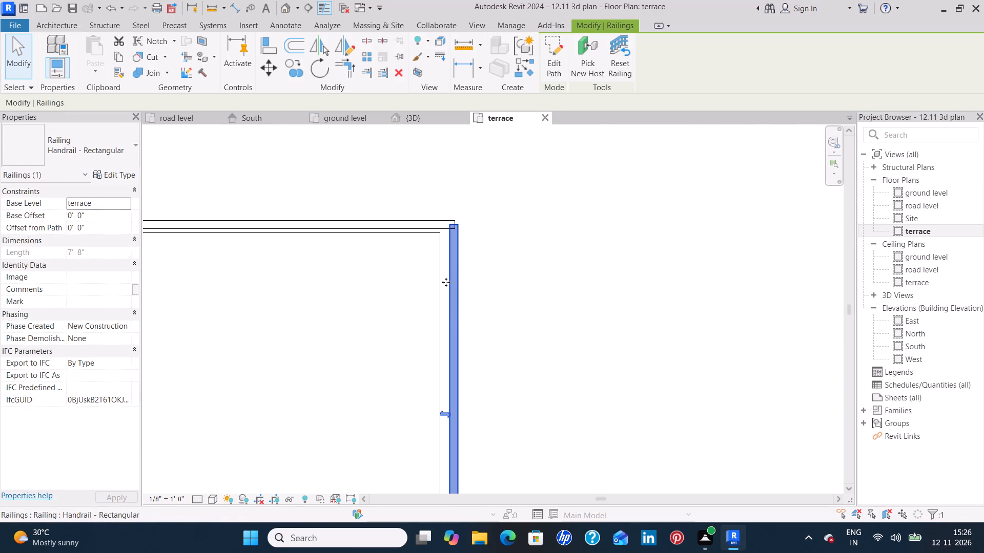
{"action": "left_click", "coordinate": [524, 272]}
Nudge the 14' 9" east-west railing on the southwest edge slightly north.
{"action": "scroll", "coordinate": [524, 272], "scroll_direction": "down", "scroll_amount": 12}
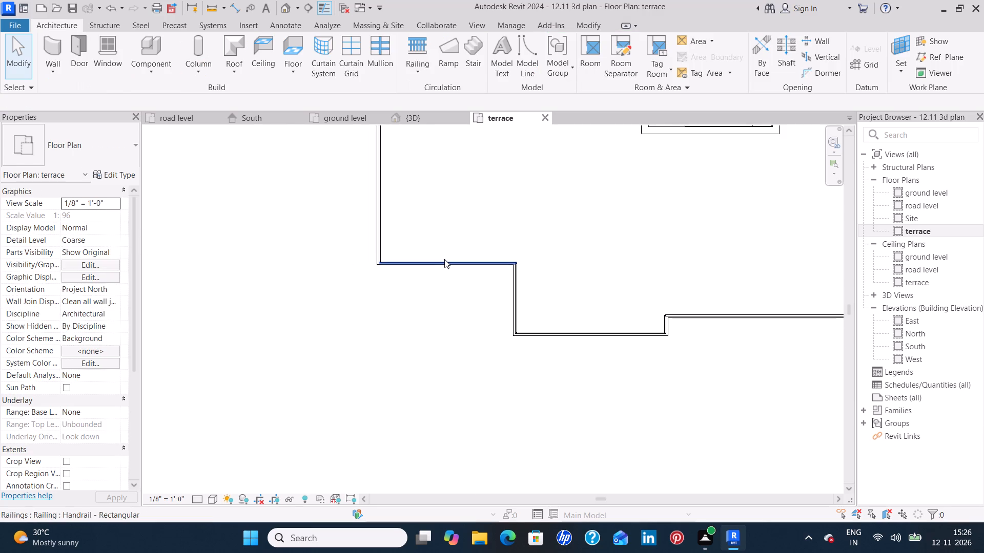
{"action": "scroll", "coordinate": [444, 259], "scroll_direction": "up", "scroll_amount": 8}
{"action": "left_click", "coordinate": [442, 265]}
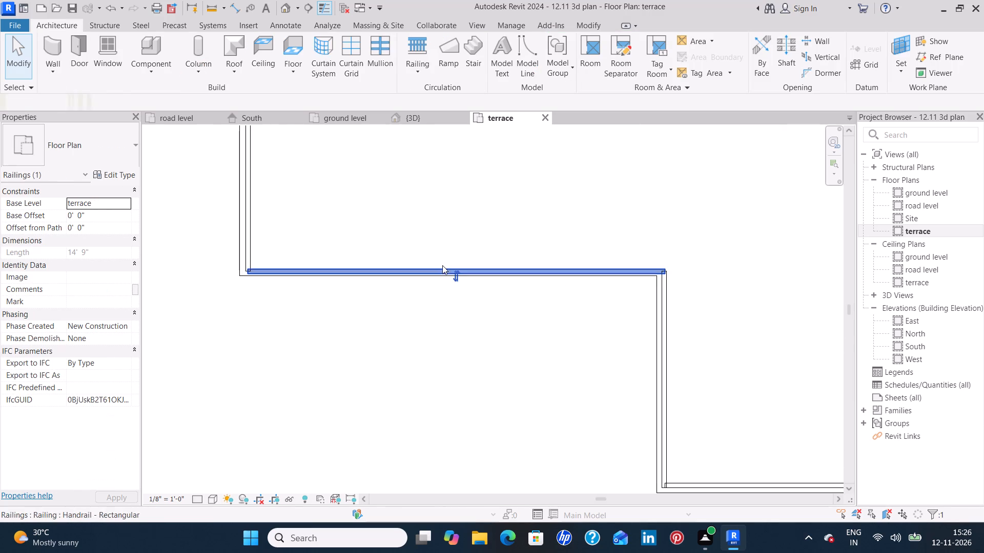
{"action": "key", "text": "Up"}
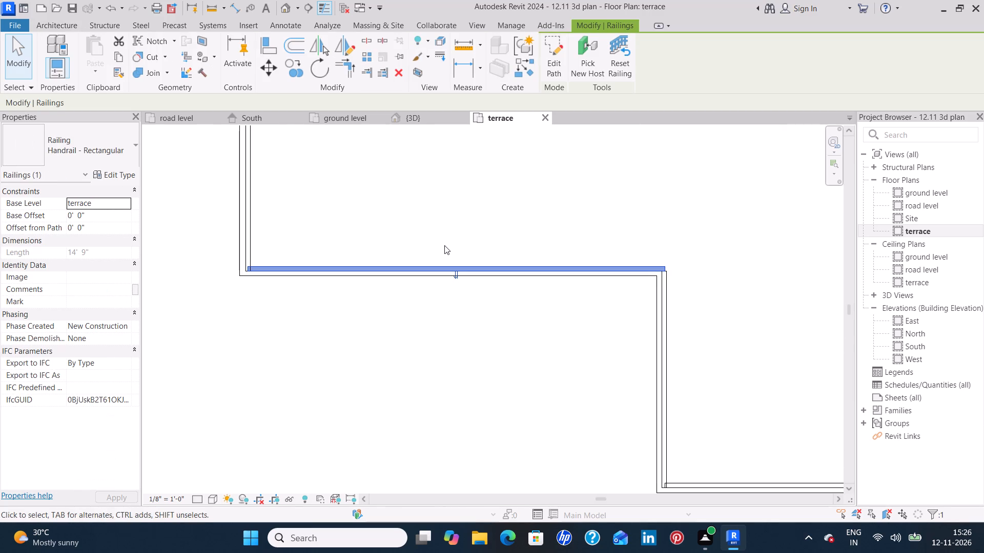
{"action": "left_click", "coordinate": [444, 245]}
Nudge the 19' north-south railing on the terrace's west edge slightly east, inward from the slab edge.
{"action": "scroll", "coordinate": [448, 246], "scroll_direction": "down", "scroll_amount": 9}
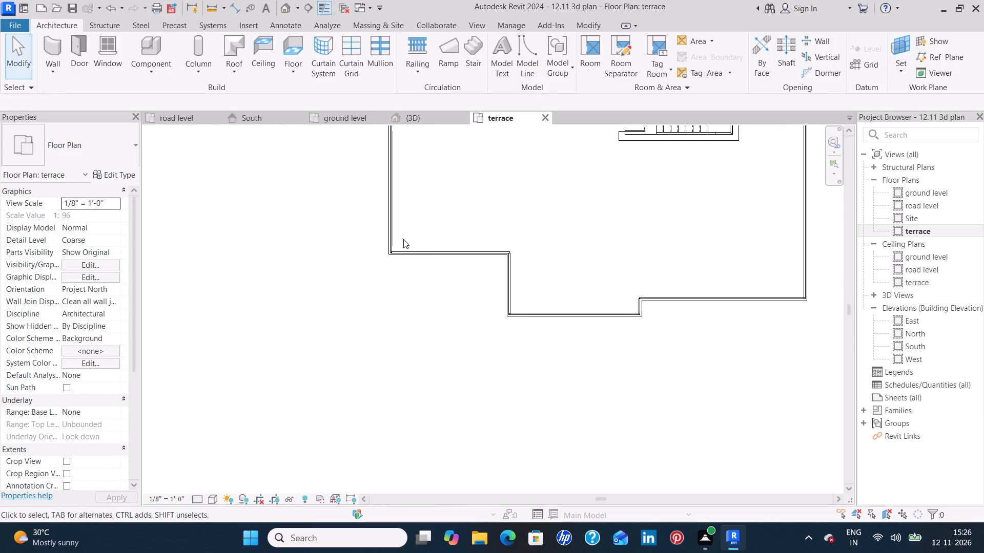
{"action": "scroll", "coordinate": [386, 235], "scroll_direction": "up", "scroll_amount": 4}
{"action": "left_click", "coordinate": [393, 228]}
{"action": "scroll", "coordinate": [439, 221], "scroll_direction": "up", "scroll_amount": 5}
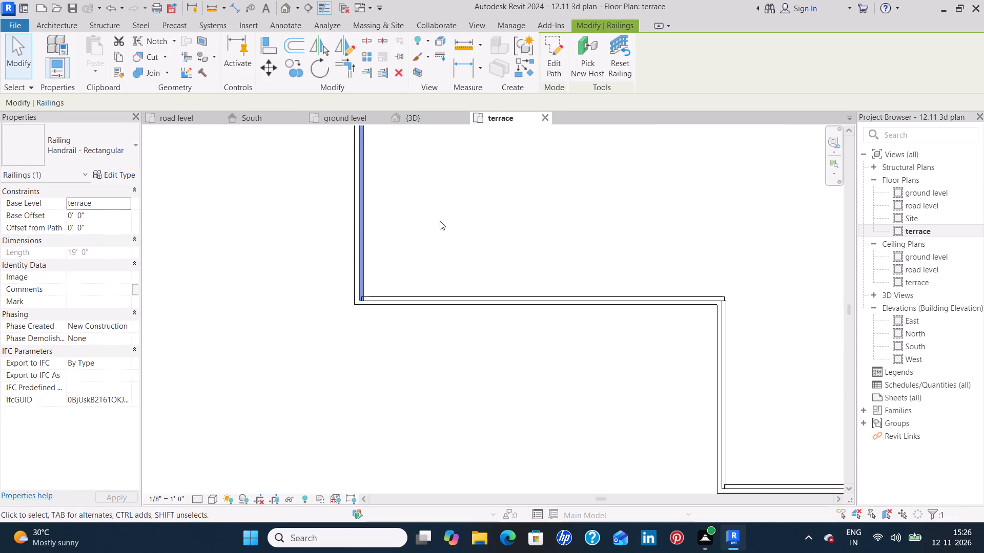
{"action": "key", "text": "Right"}
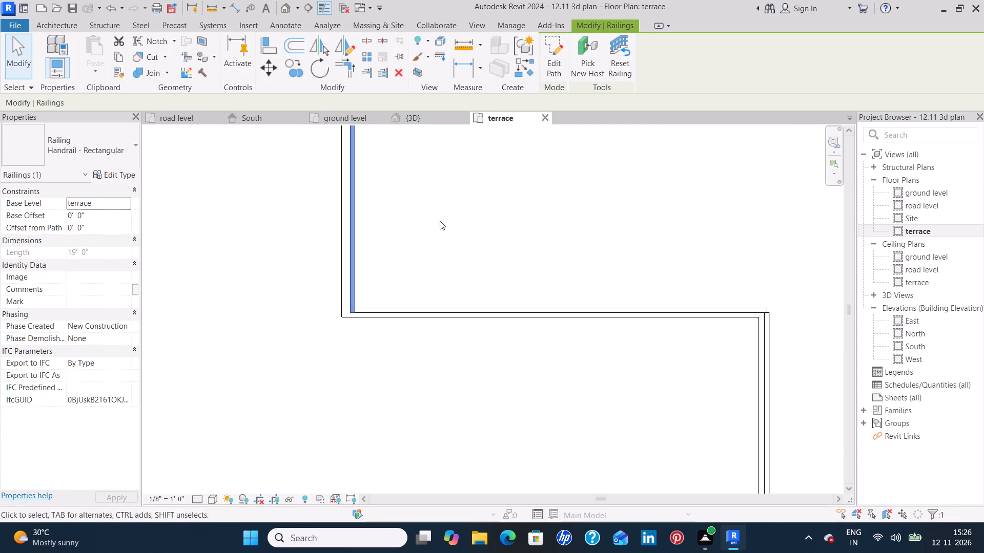
{"action": "left_click", "coordinate": [440, 221]}
Nudge the 14' 9" southwest railing slightly north once more.
{"action": "scroll", "coordinate": [433, 223], "scroll_direction": "down", "scroll_amount": 14}
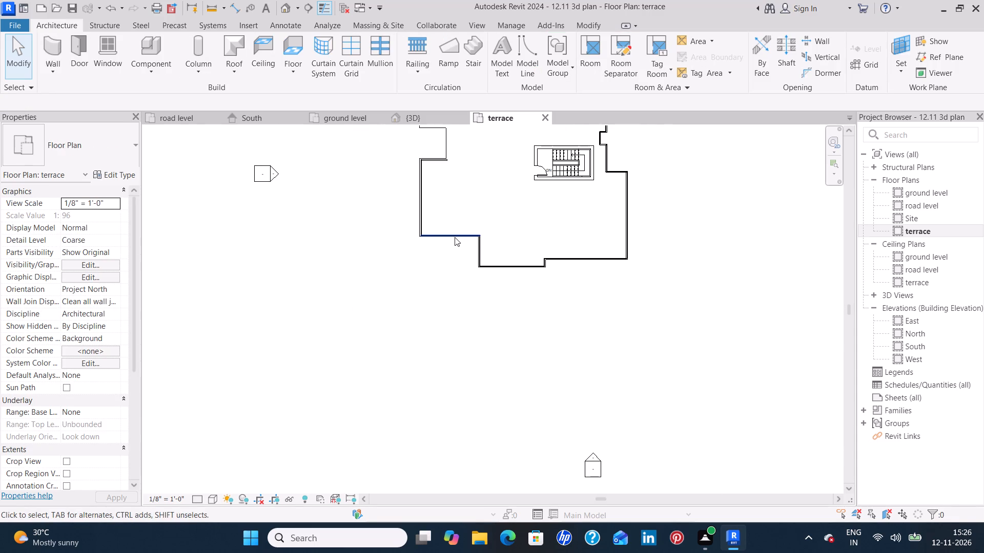
{"action": "scroll", "coordinate": [450, 238], "scroll_direction": "up", "scroll_amount": 9}
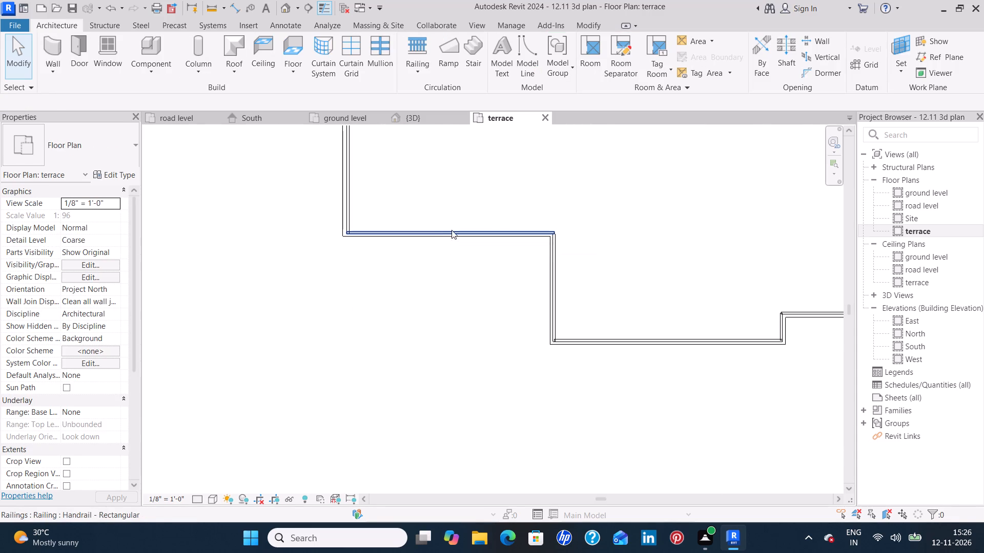
{"action": "left_click", "coordinate": [453, 229]}
{"action": "key", "text": "Up"}
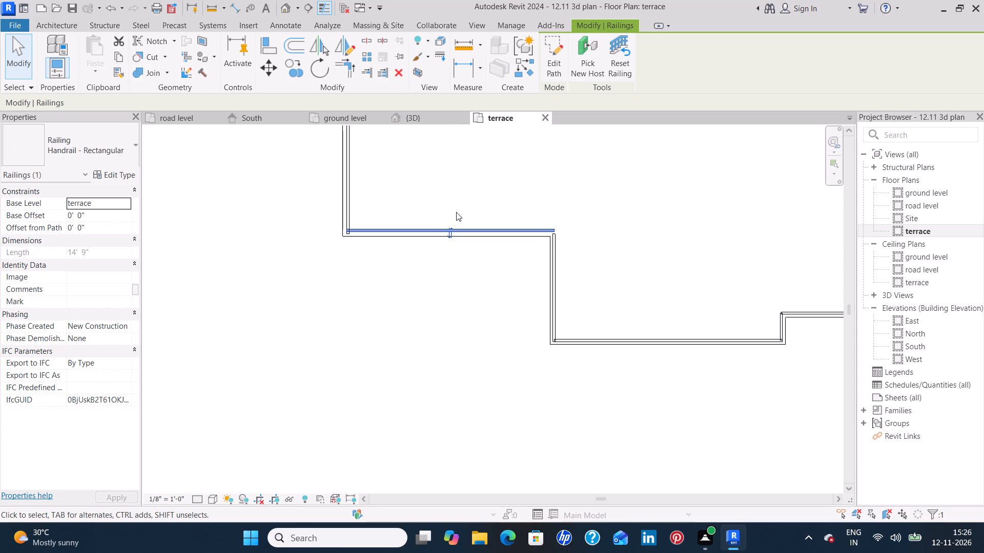
{"action": "left_click", "coordinate": [456, 212]}
Nudge the 6' 7" east-west railing at the north end of the west railing slightly south.
{"action": "scroll", "coordinate": [448, 217], "scroll_direction": "down", "scroll_amount": 9}
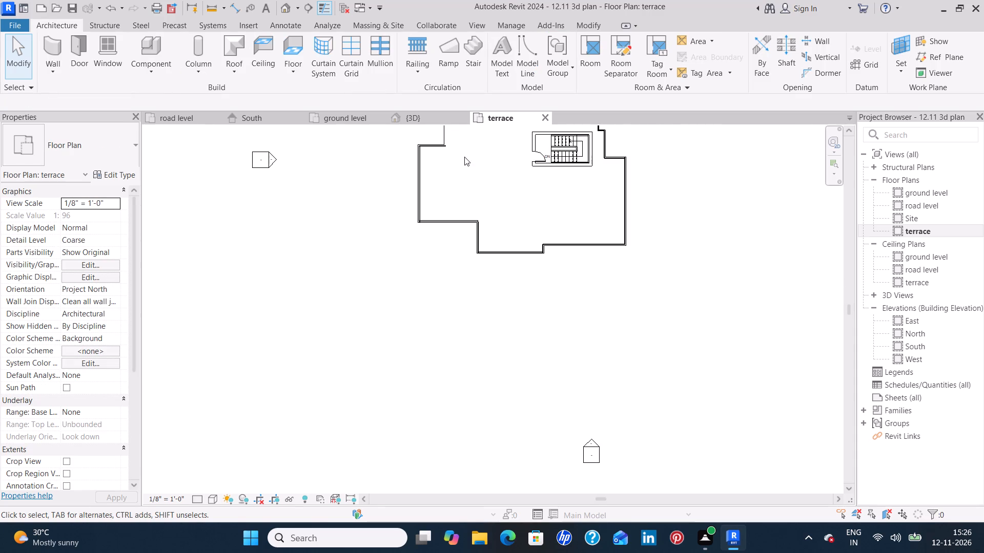
{"action": "middle_click_drag", "start_coordinate": [465, 159], "coordinate": [482, 326]}
{"action": "scroll", "coordinate": [425, 330], "scroll_direction": "up", "scroll_amount": 16}
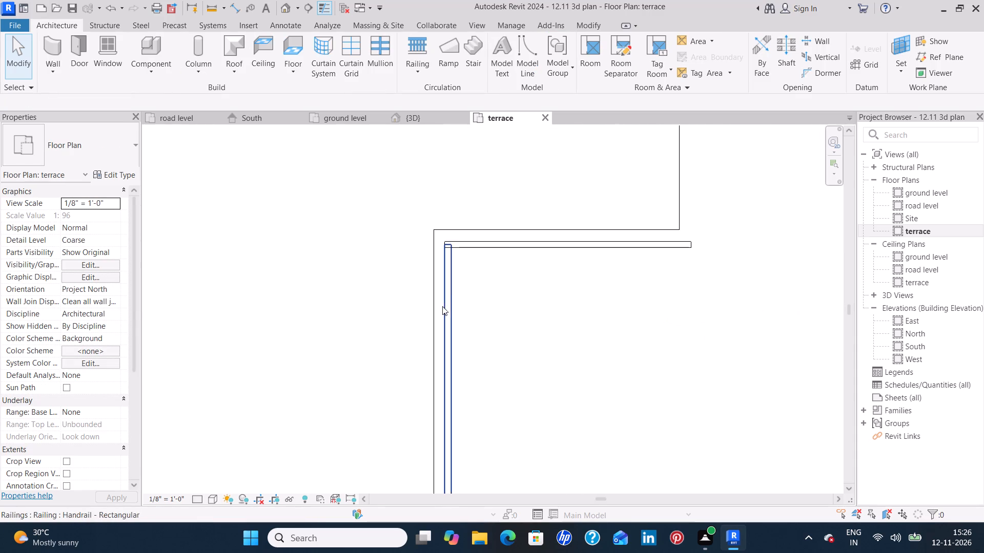
{"action": "left_click", "coordinate": [503, 241]}
{"action": "key", "text": "Down"}
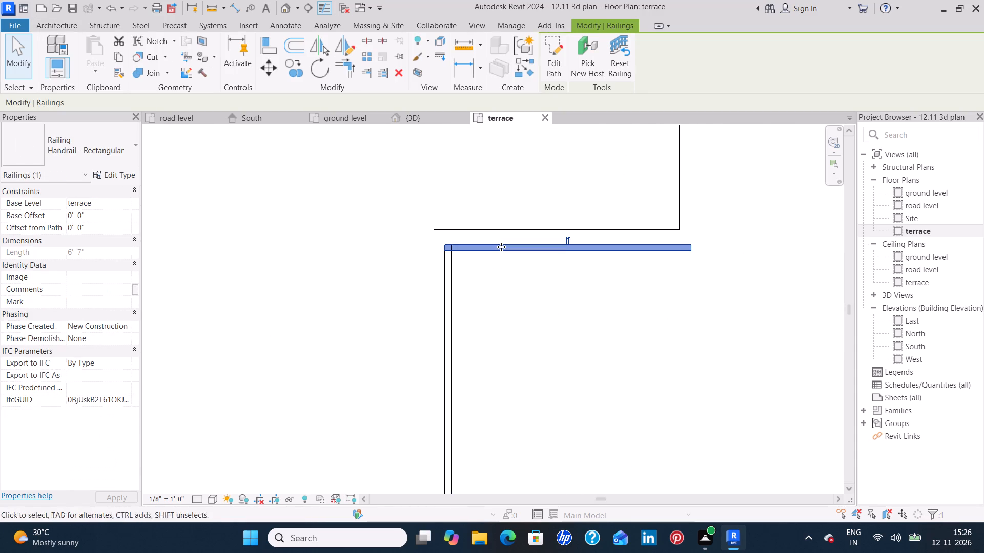
{"action": "left_click", "coordinate": [518, 308]}
Nudge the 19' north-south railing on the terrace's west edge slightly north.
{"action": "scroll", "coordinate": [518, 308], "scroll_direction": "down", "scroll_amount": 6}
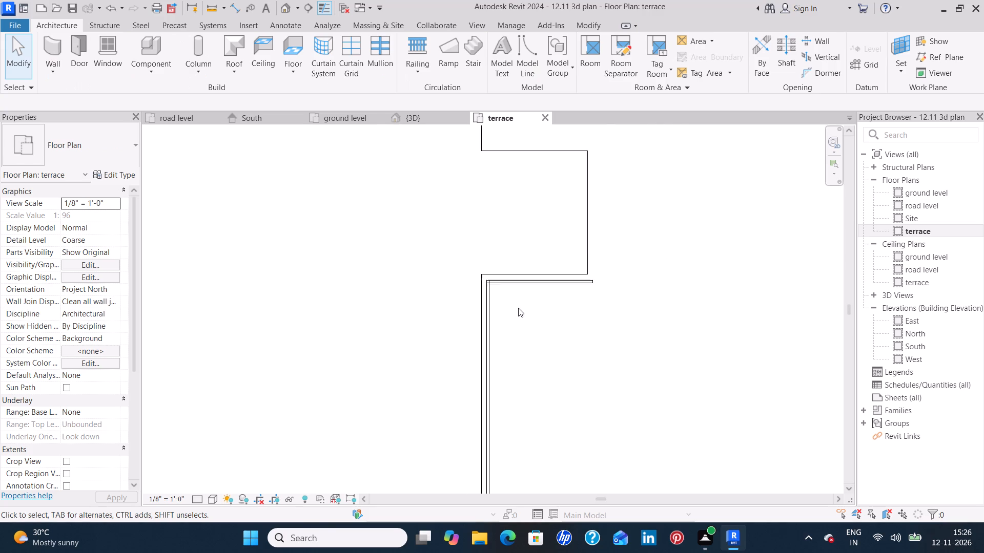
{"action": "scroll", "coordinate": [518, 308], "scroll_direction": "down", "scroll_amount": 7}
{"action": "middle_click_drag", "start_coordinate": [618, 273], "coordinate": [577, 292]}
{"action": "scroll", "coordinate": [470, 361], "scroll_direction": "up", "scroll_amount": 2}
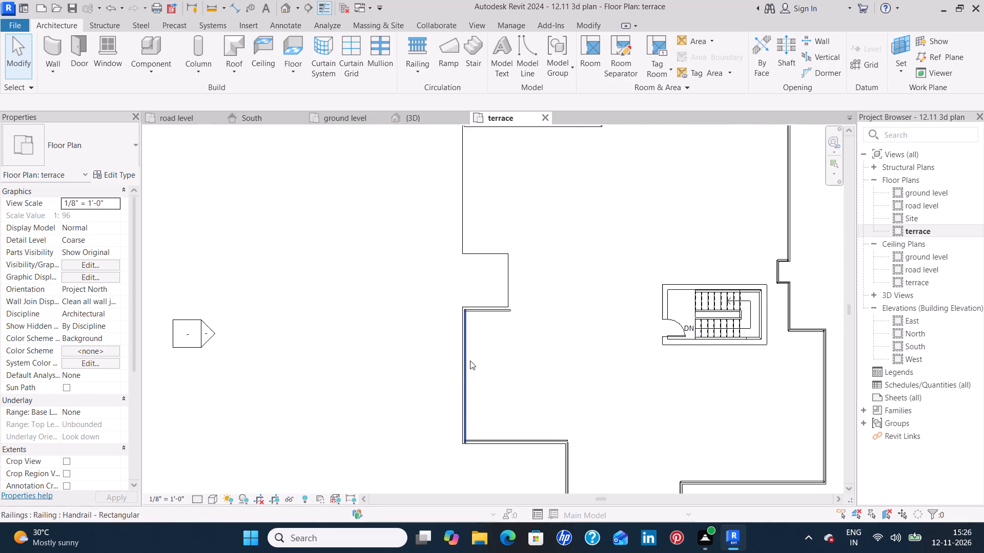
{"action": "scroll", "coordinate": [470, 360], "scroll_direction": "up", "scroll_amount": 8}
{"action": "left_click", "coordinate": [447, 347]}
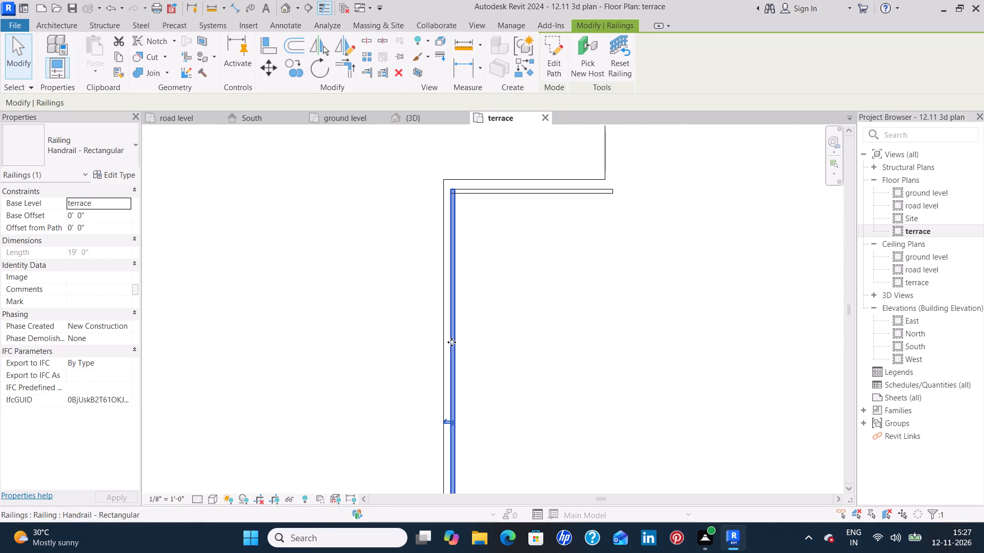
{"action": "key", "text": "Up"}
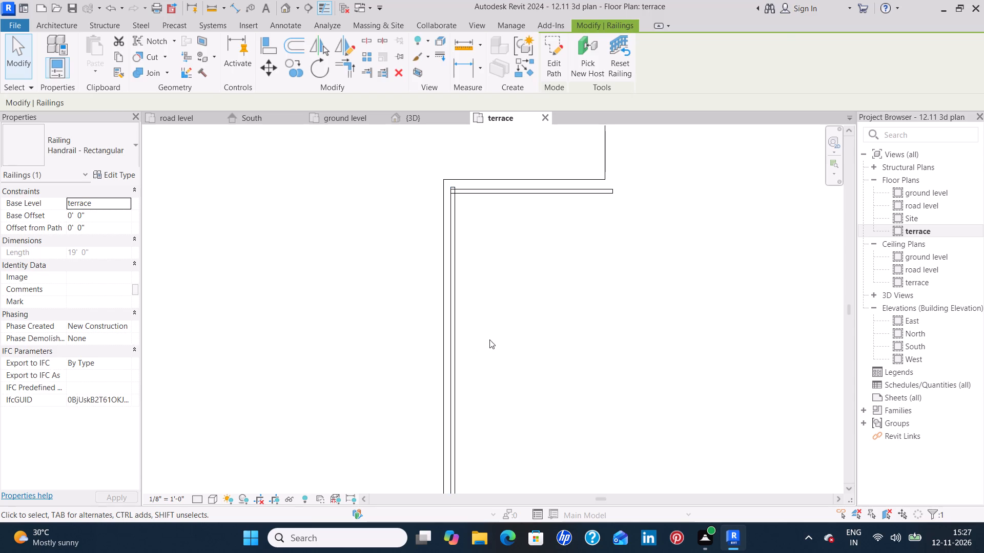
{"action": "left_click", "coordinate": [489, 339]}
Draw a north-south railing about 8' 5" long beside the west recess, northward from the east end of the 6' 7" railing.
{"action": "scroll", "coordinate": [530, 322], "scroll_direction": "down", "scroll_amount": 3}
{"action": "middle_click_drag", "start_coordinate": [530, 325], "coordinate": [545, 231]}
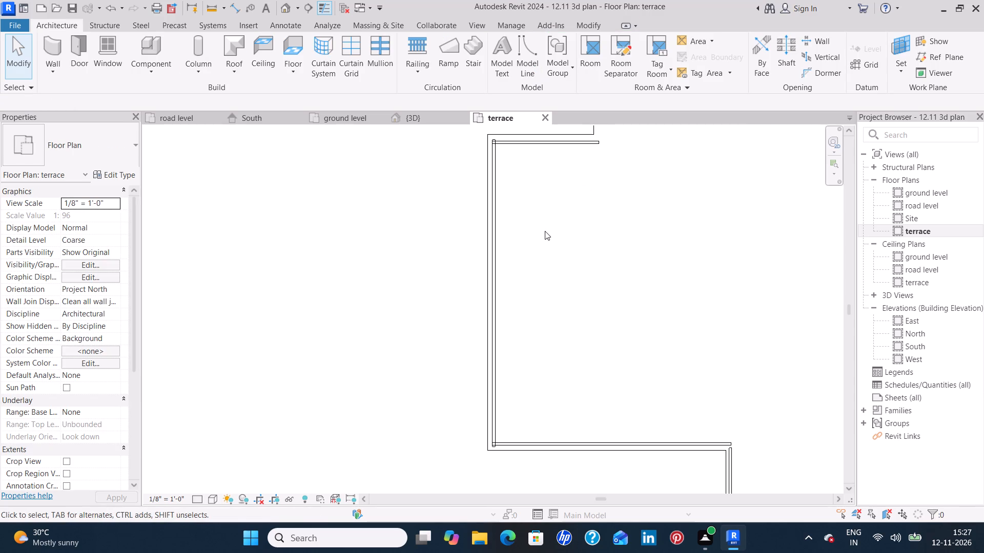
{"action": "middle_click_drag", "start_coordinate": [547, 230], "coordinate": [529, 374]}
{"action": "middle_click_drag", "start_coordinate": [616, 316], "coordinate": [508, 365]}
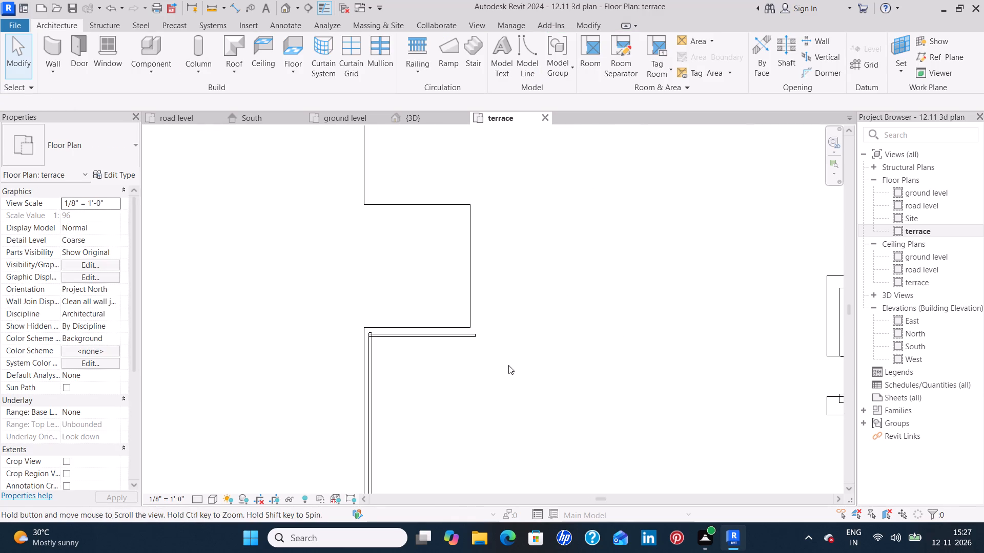
{"action": "middle_click_drag", "start_coordinate": [508, 365], "coordinate": [508, 365]}
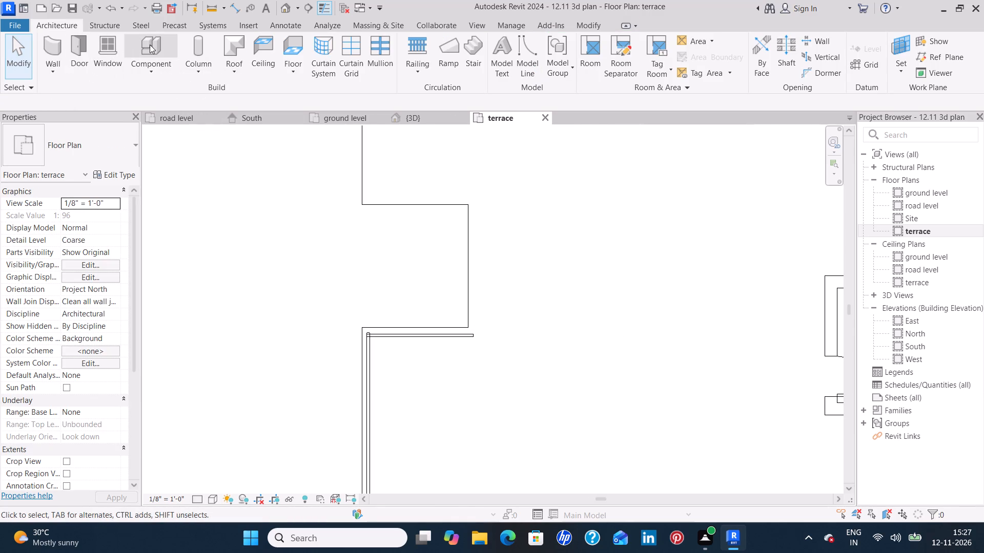
{"action": "left_click", "coordinate": [427, 45]}
{"action": "scroll", "coordinate": [479, 346], "scroll_direction": "up", "scroll_amount": 9}
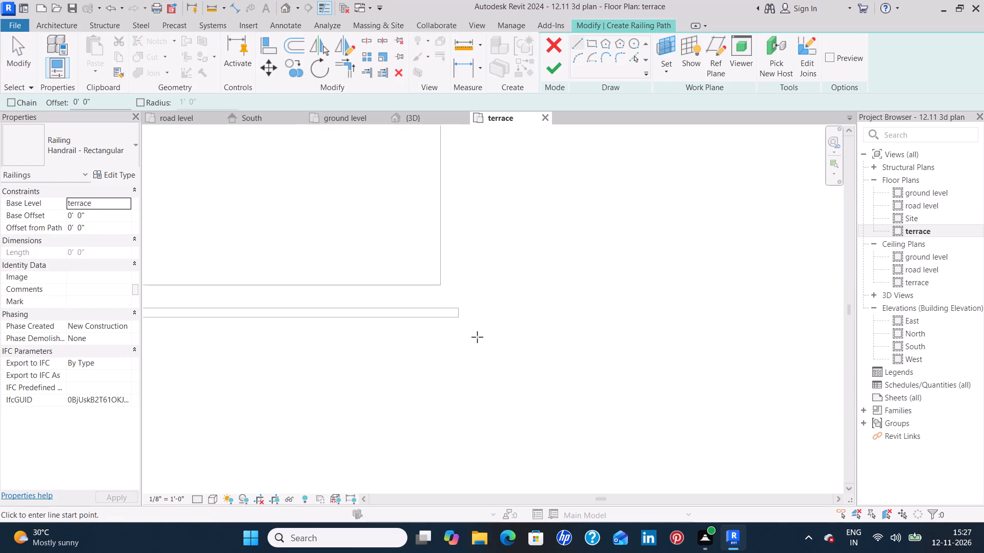
{"action": "left_click", "coordinate": [459, 313]}
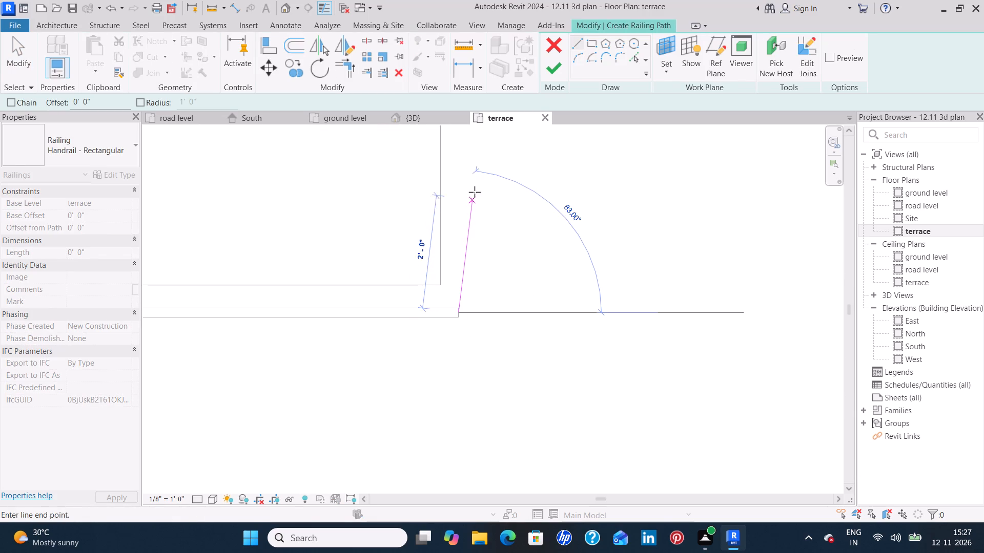
{"action": "middle_click_drag", "start_coordinate": [459, 156], "coordinate": [455, 386]}
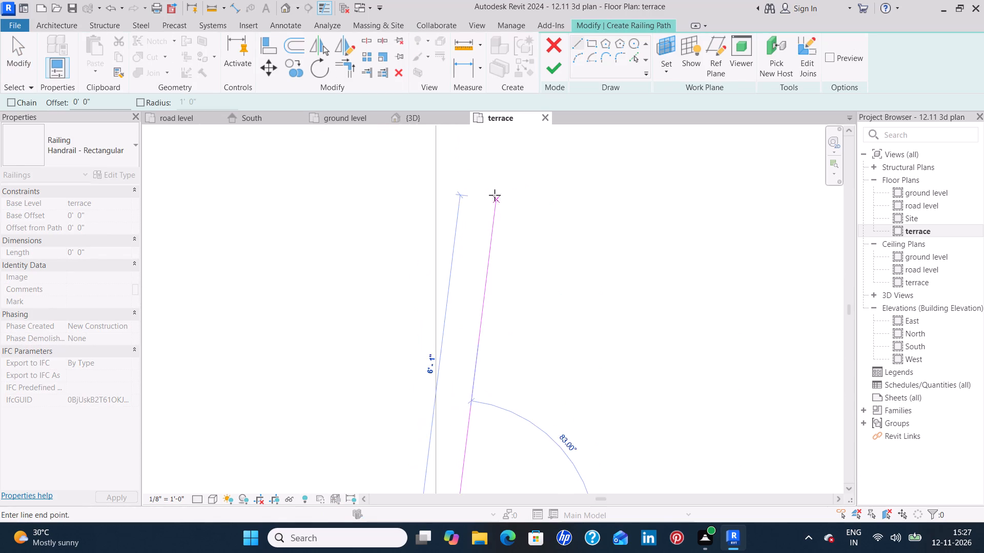
{"action": "middle_click_drag", "start_coordinate": [470, 158], "coordinate": [461, 333]}
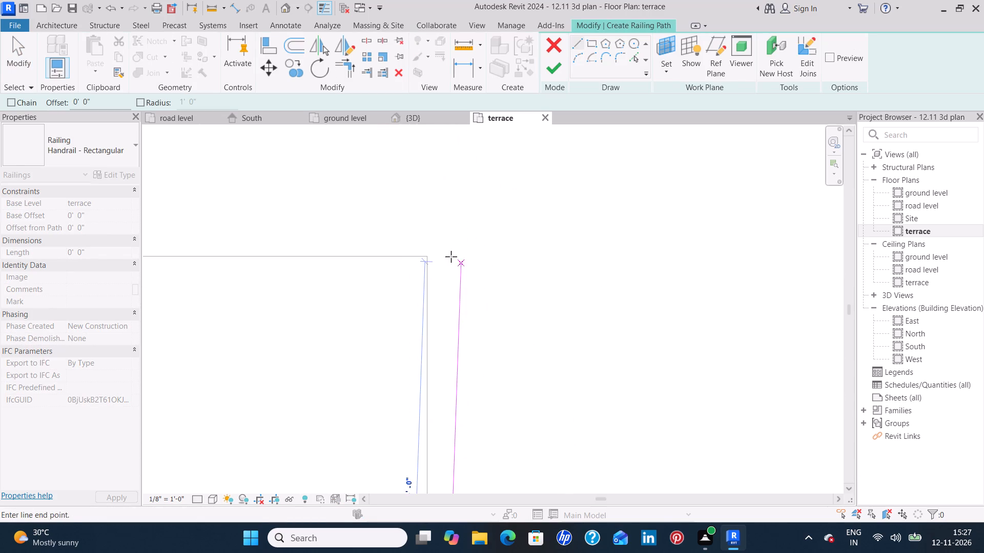
{"action": "left_click", "coordinate": [445, 239]}
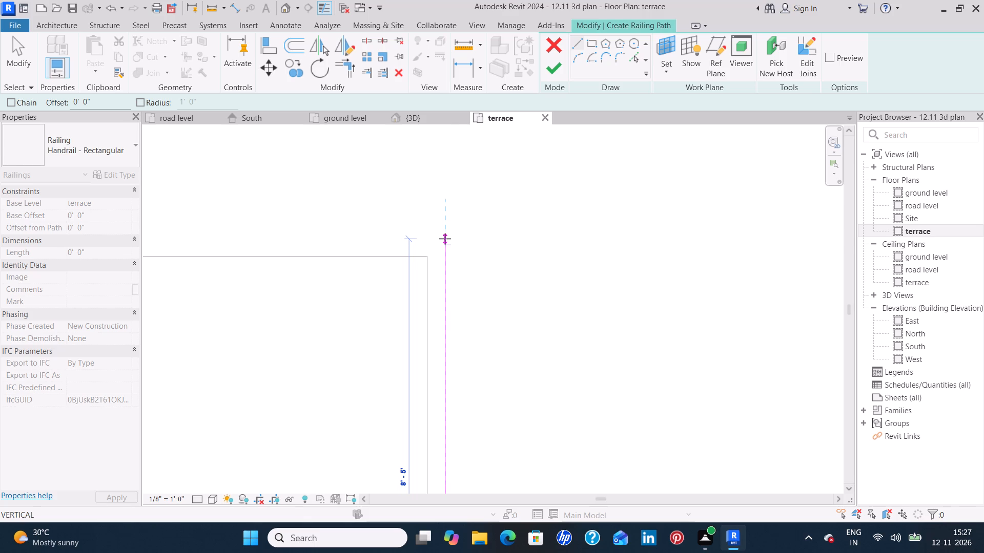
{"action": "left_click", "coordinate": [551, 69]}
{"action": "left_click", "coordinate": [527, 227]}
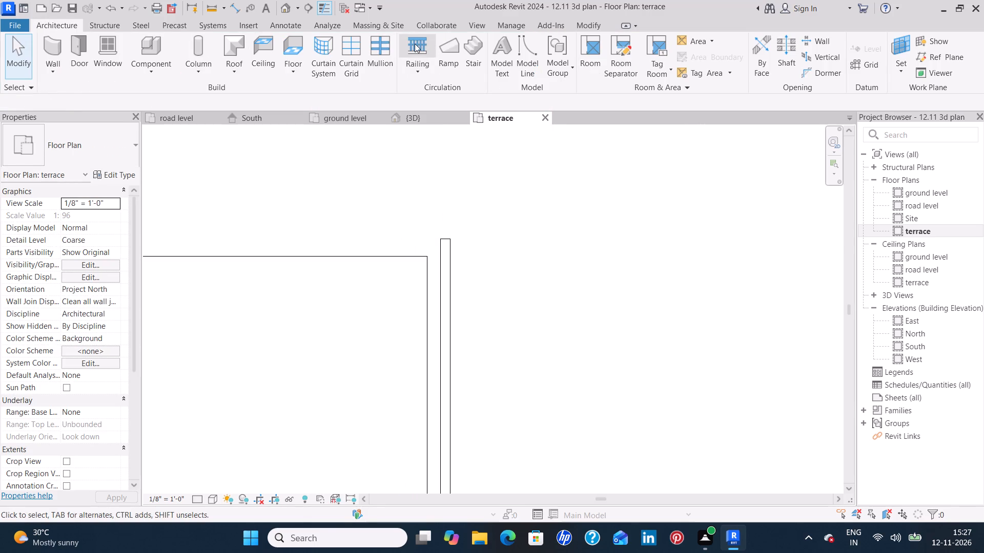
Draw an east-west railing about 6' 5" long along the recess's north edge, westward from the new railing's north end.
{"action": "left_click", "coordinate": [415, 44]}
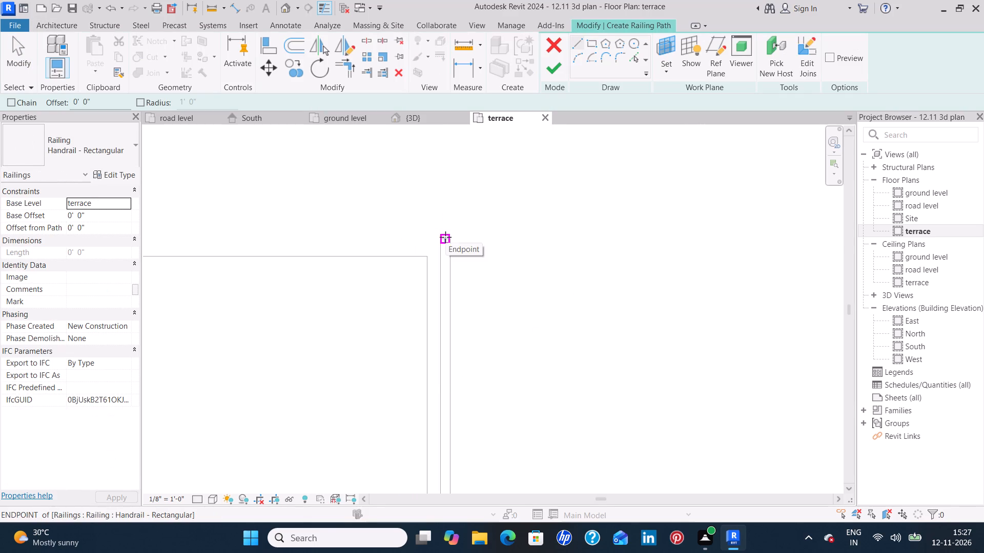
{"action": "left_click", "coordinate": [445, 237]}
{"action": "middle_click_drag", "start_coordinate": [250, 239], "coordinate": [541, 236]}
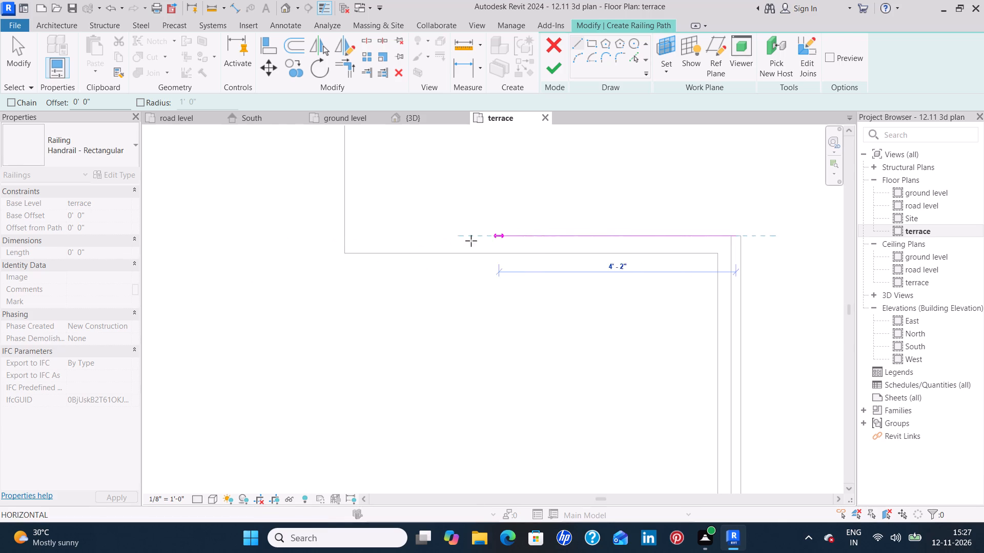
{"action": "left_click", "coordinate": [370, 236]}
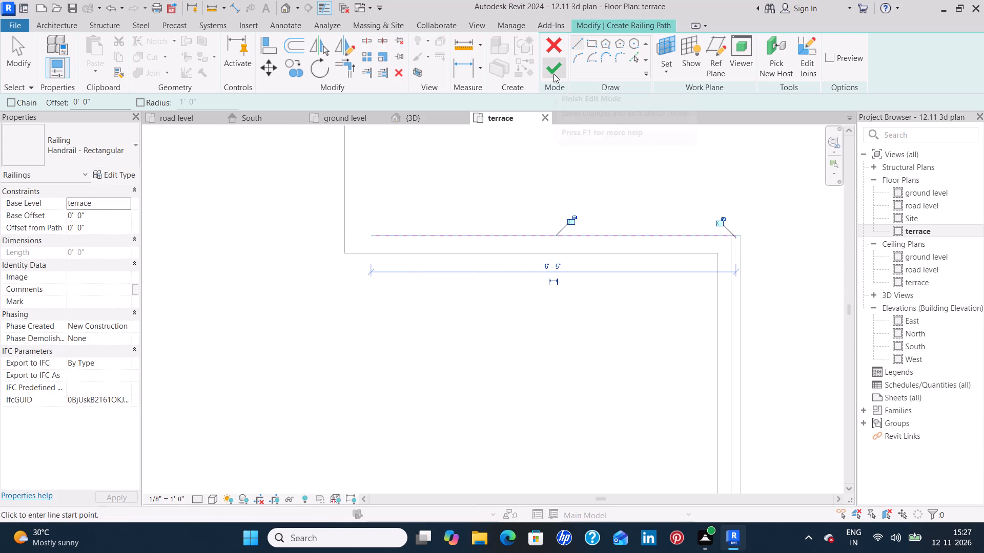
{"action": "left_click", "coordinate": [553, 74]}
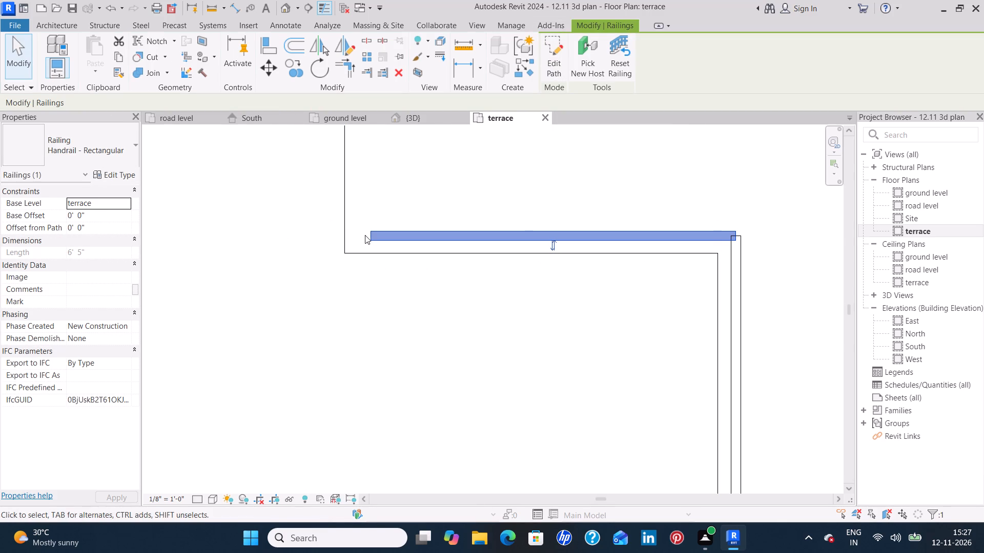
{"action": "left_click", "coordinate": [500, 199]}
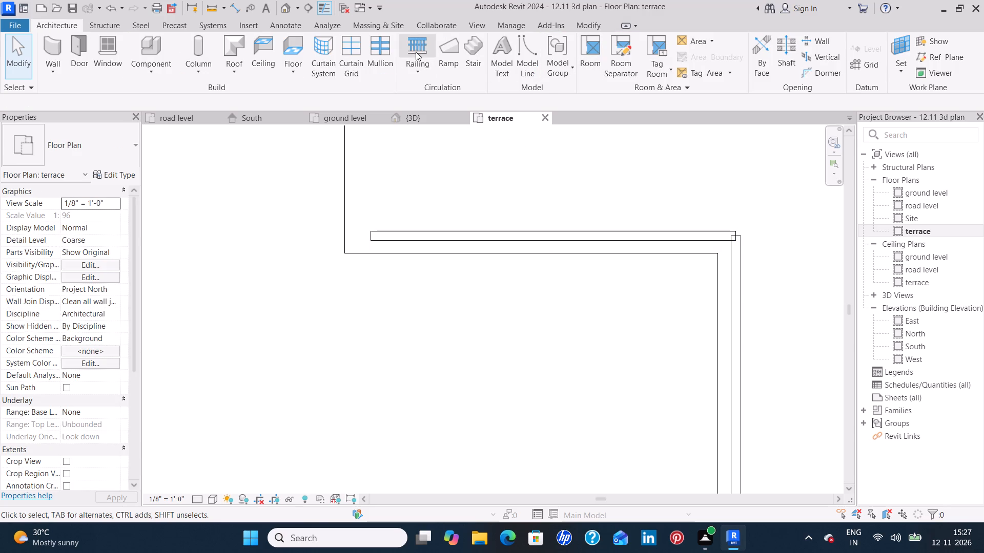
Draw a north-south railing about 17' 10 3/4" long from the recess railing's west end up to the northwest east-west railing.
{"action": "left_click", "coordinate": [416, 52]}
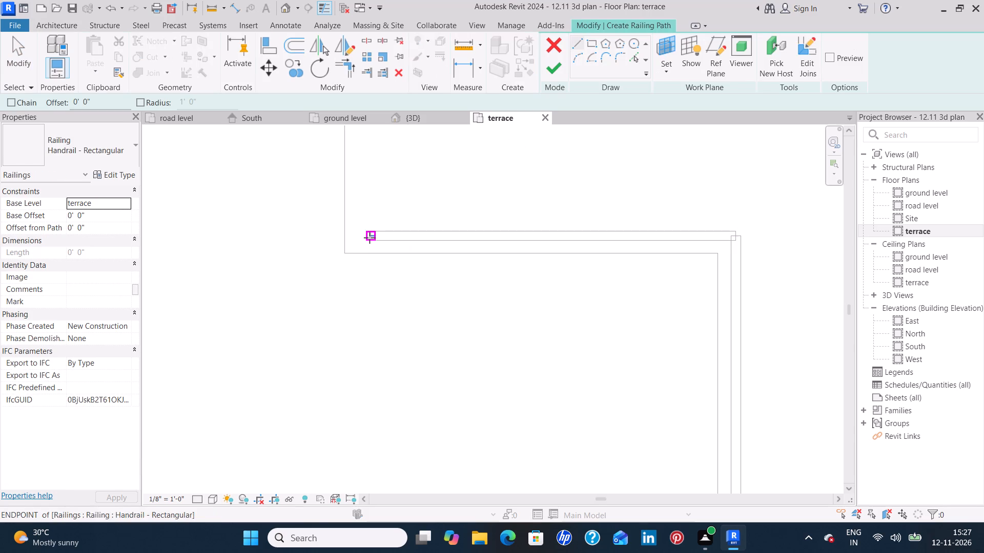
{"action": "left_click", "coordinate": [369, 236]}
{"action": "middle_click_drag", "start_coordinate": [376, 169], "coordinate": [385, 288]}
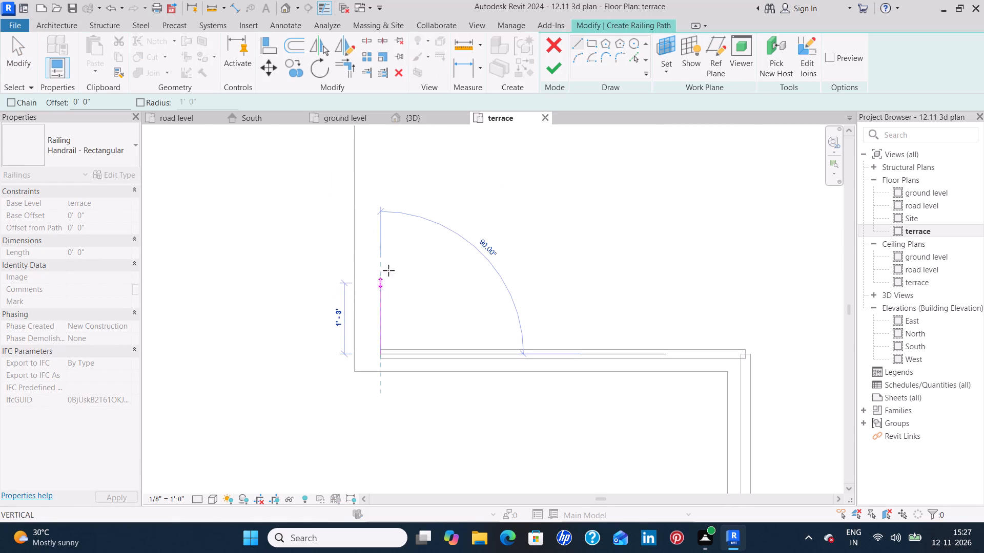
{"action": "scroll", "coordinate": [390, 260], "scroll_direction": "down", "scroll_amount": 4}
{"action": "middle_click_drag", "start_coordinate": [398, 185], "coordinate": [398, 302]}
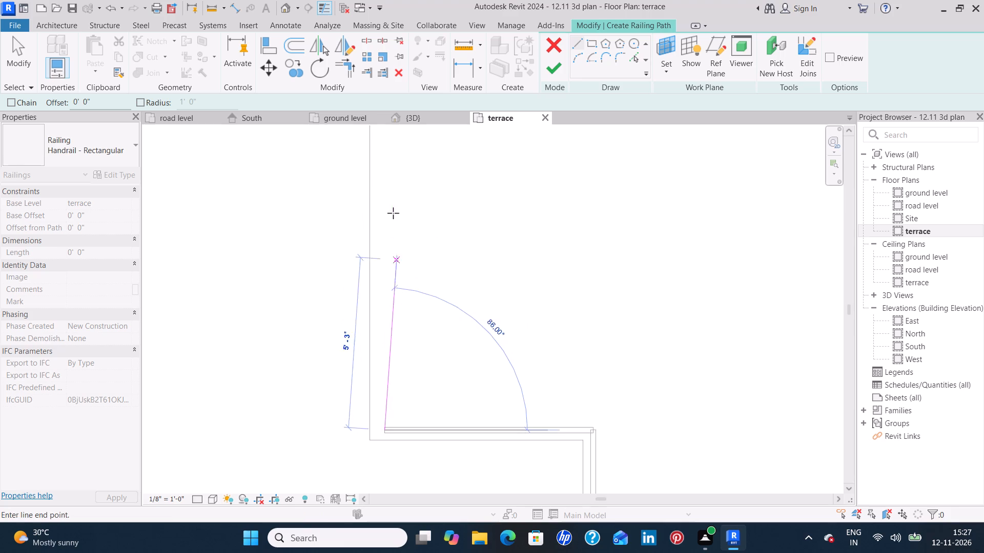
{"action": "scroll", "coordinate": [393, 189], "scroll_direction": "down", "scroll_amount": 5}
{"action": "middle_click_drag", "start_coordinate": [394, 182], "coordinate": [395, 294]}
{"action": "scroll", "coordinate": [395, 189], "scroll_direction": "down", "scroll_amount": 1}
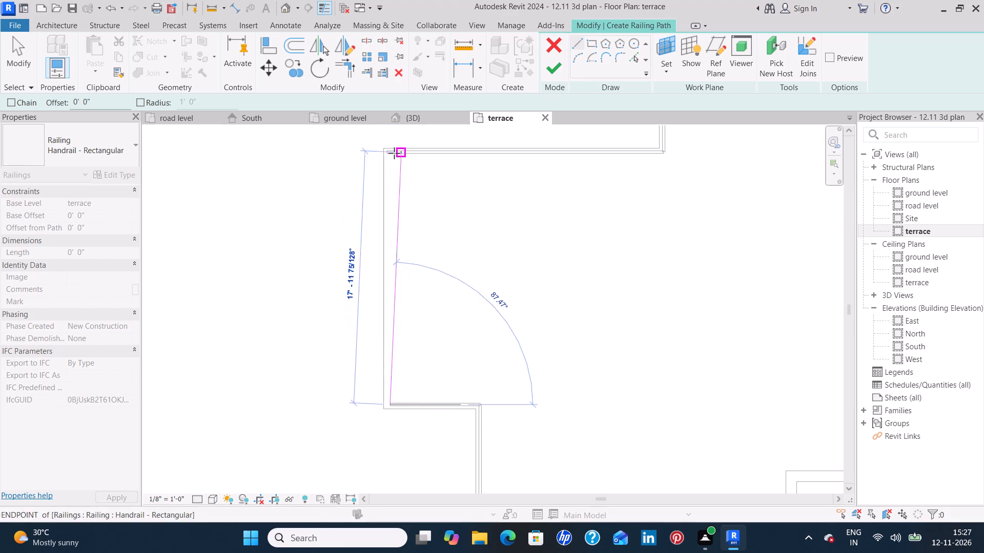
{"action": "scroll", "coordinate": [391, 153], "scroll_direction": "up", "scroll_amount": 14}
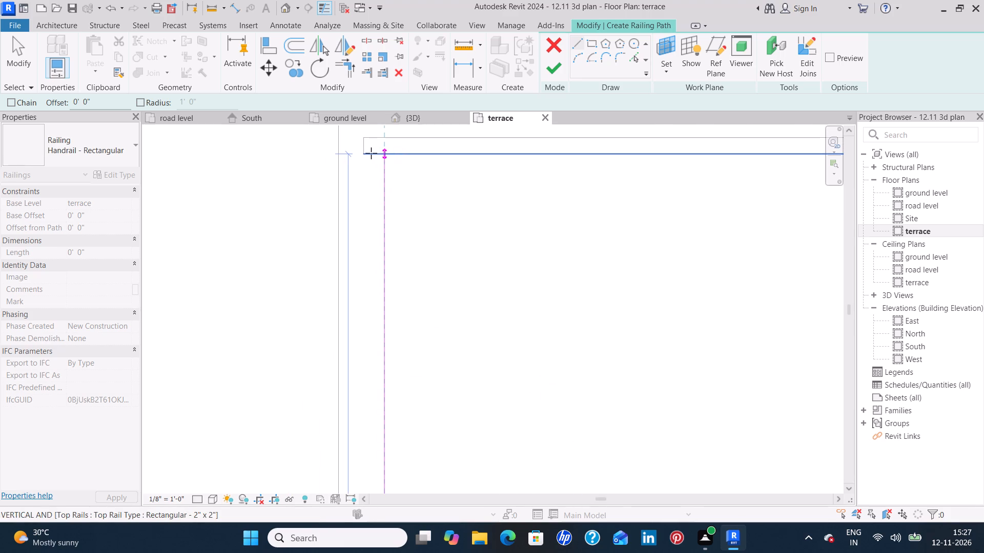
{"action": "left_click", "coordinate": [385, 152]}
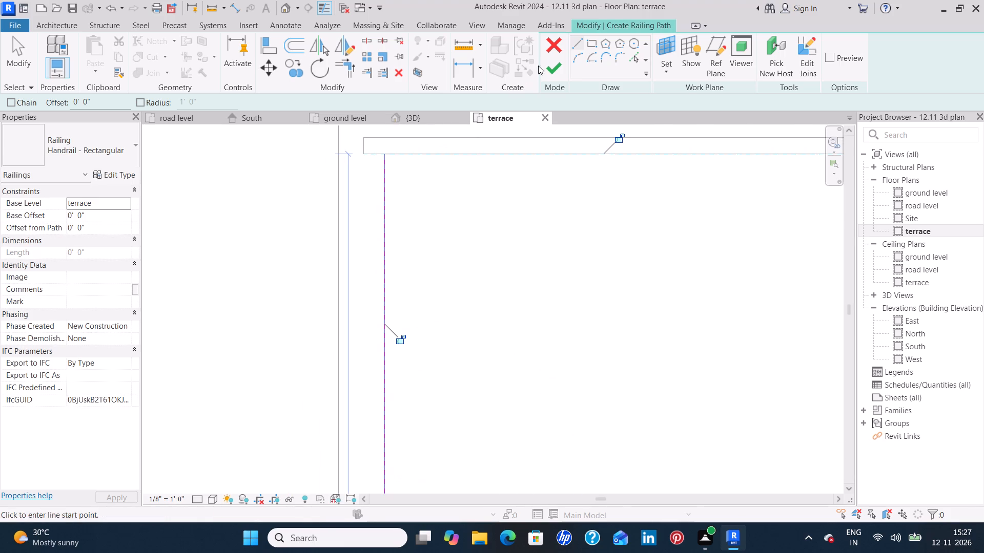
{"action": "left_click", "coordinate": [545, 63]}
{"action": "left_click", "coordinate": [510, 310]}
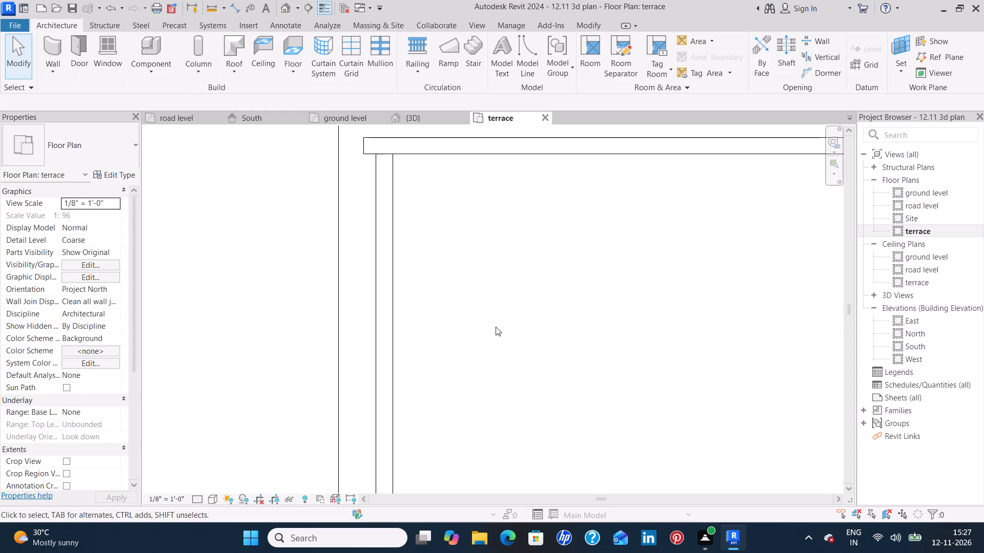
Nudge the new 17' 10 3/4" railing on the northwest side two increments west, closer to the slab edge.
{"action": "scroll", "coordinate": [496, 327], "scroll_direction": "down", "scroll_amount": 4}
{"action": "middle_click_drag", "start_coordinate": [493, 350], "coordinate": [490, 239]}
{"action": "middle_click_drag", "start_coordinate": [498, 332], "coordinate": [498, 218]}
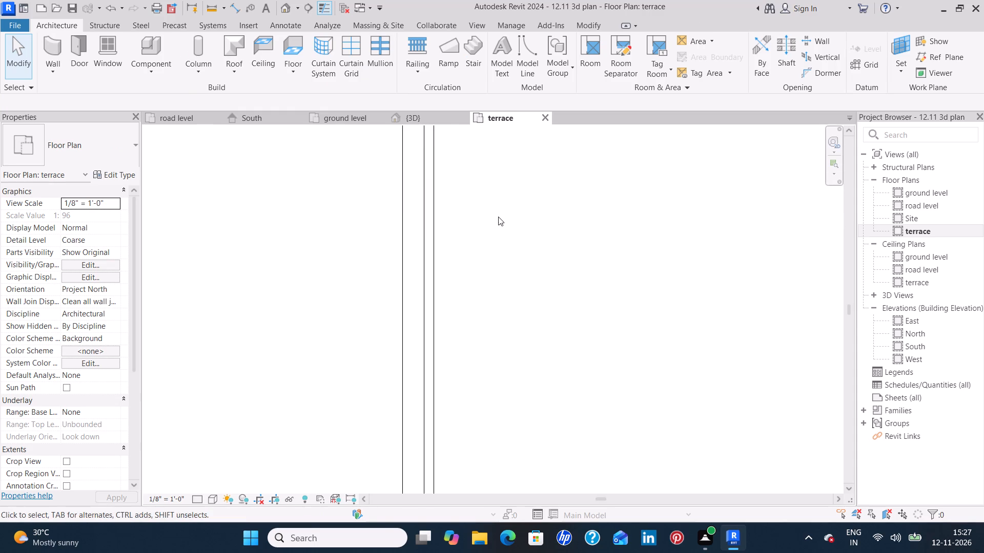
{"action": "scroll", "coordinate": [498, 217], "scroll_direction": "down", "scroll_amount": 5}
{"action": "middle_click_drag", "start_coordinate": [546, 355], "coordinate": [548, 235]}
{"action": "scroll", "coordinate": [548, 230], "scroll_direction": "down", "scroll_amount": 6}
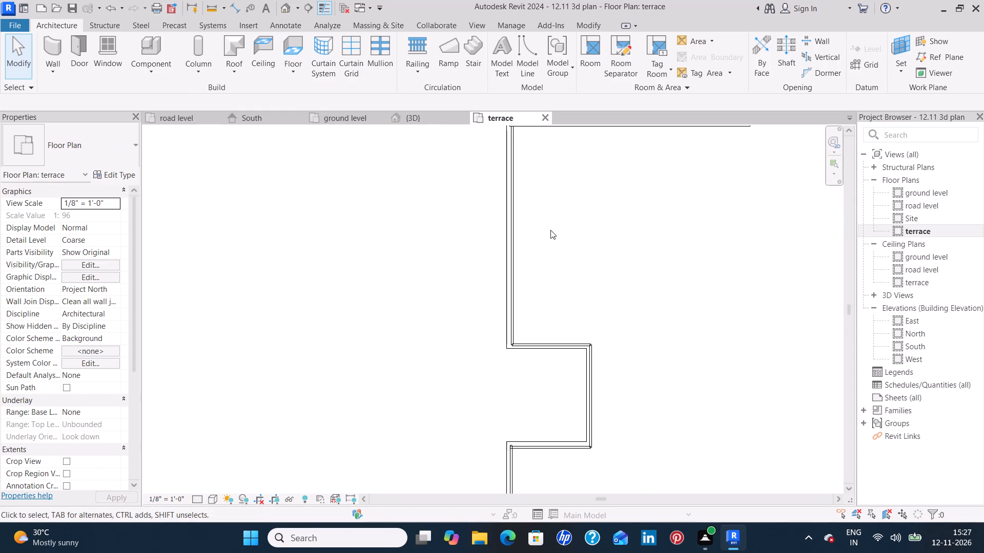
{"action": "scroll", "coordinate": [538, 251], "scroll_direction": "up", "scroll_amount": 8}
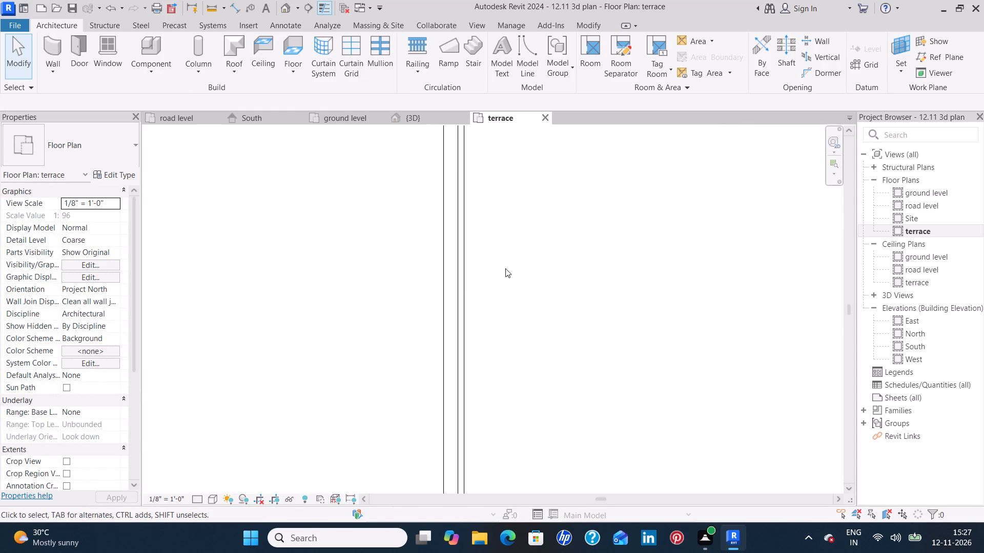
{"action": "left_click", "coordinate": [460, 287]}
{"action": "key", "text": "Left"}
{"action": "key", "text": "Left"}
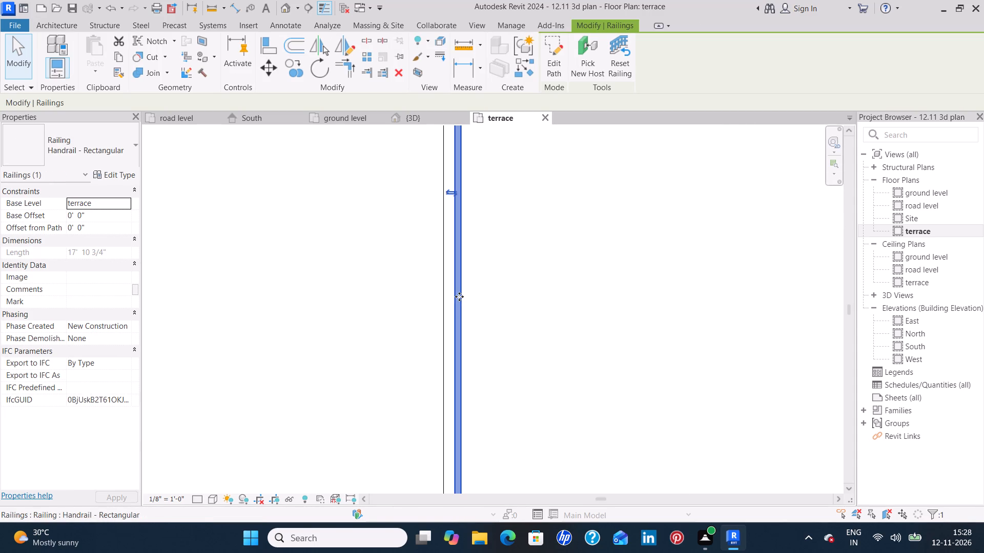
{"action": "left_click", "coordinate": [526, 297]}
Examine the terrace's perimeter railings in the terrace plan and from all sides of the house in 3D.
{"action": "scroll", "coordinate": [526, 297], "scroll_direction": "down", "scroll_amount": 3}
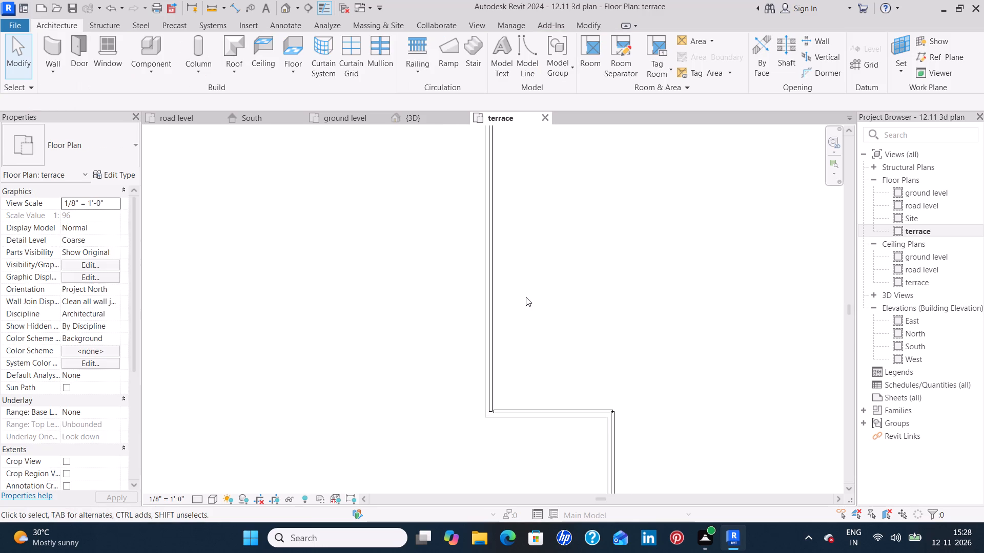
{"action": "scroll", "coordinate": [526, 297], "scroll_direction": "down", "scroll_amount": 9}
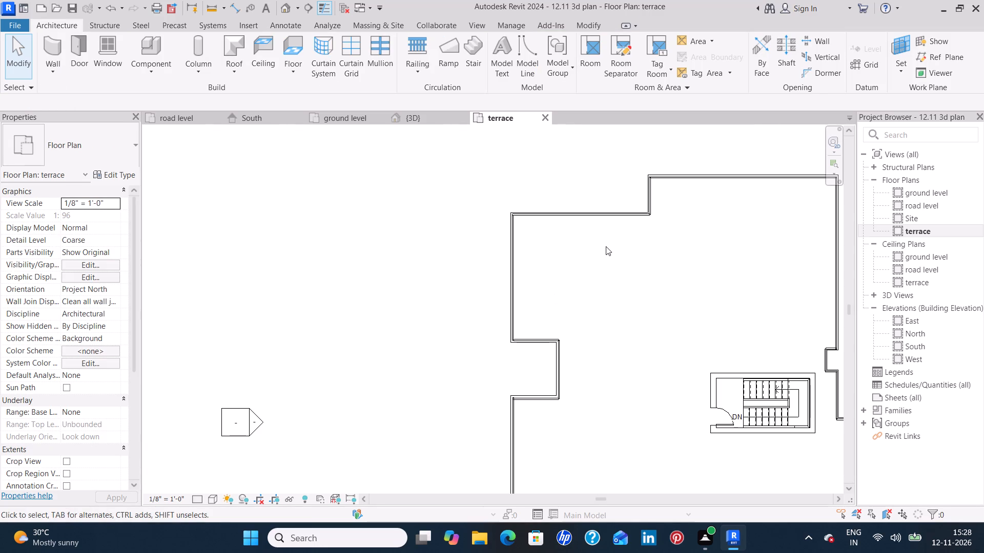
{"action": "scroll", "coordinate": [606, 246], "scroll_direction": "down", "scroll_amount": 3}
{"action": "middle_click_drag", "start_coordinate": [658, 293], "coordinate": [647, 244]}
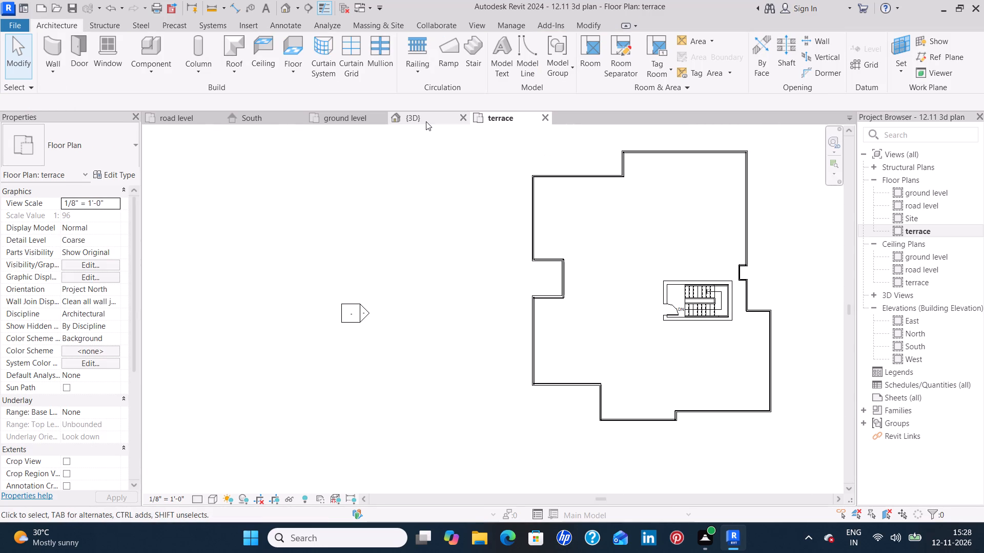
{"action": "left_click", "coordinate": [424, 121]}
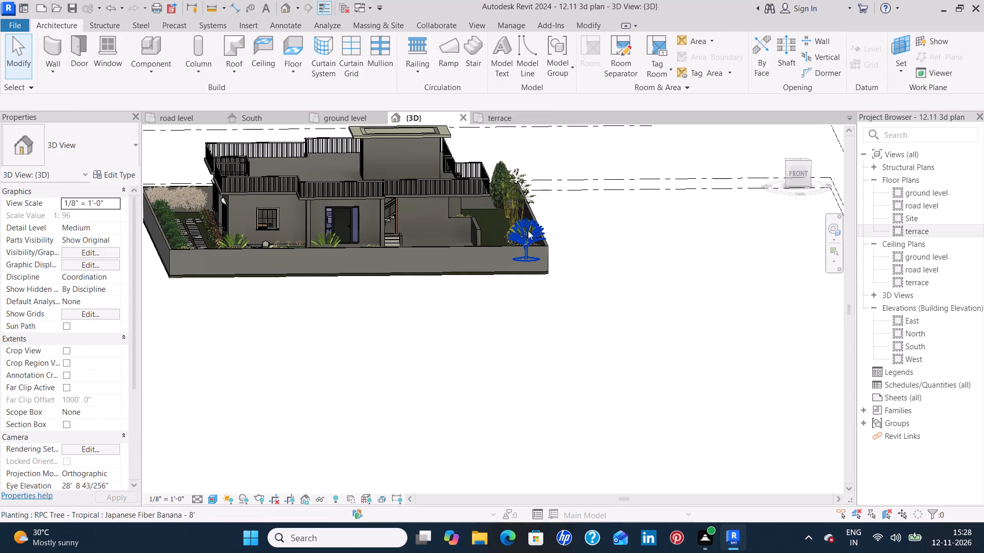
{"action": "middle_click_drag", "start_coordinate": [598, 190], "coordinate": [416, 268]}
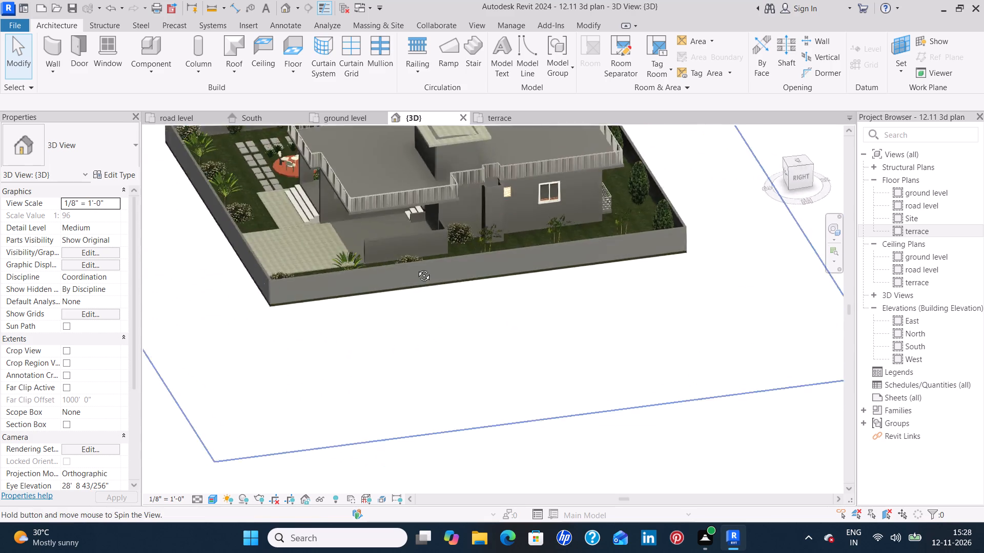
{"action": "middle_click_drag", "start_coordinate": [416, 268], "coordinate": [355, 291]}
{"action": "middle_click_drag", "start_coordinate": [724, 192], "coordinate": [513, 297], "text": "shift"}
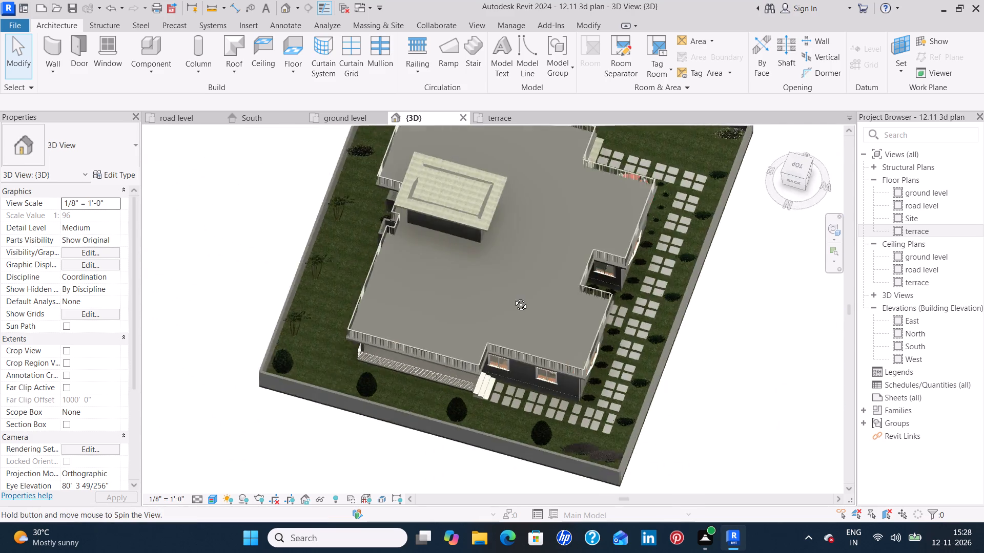
{"action": "middle_click_drag", "start_coordinate": [513, 297], "coordinate": [698, 309], "text": "shift"}
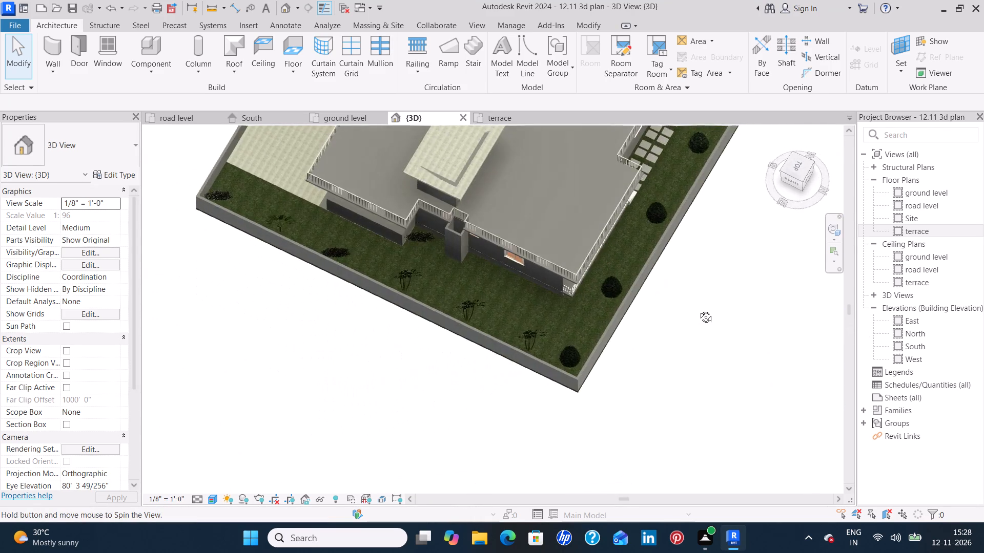
{"action": "middle_click_drag", "start_coordinate": [698, 309], "coordinate": [744, 253], "text": "shift"}
{"action": "middle_click_drag", "start_coordinate": [699, 322], "coordinate": [705, 173], "text": "shift"}
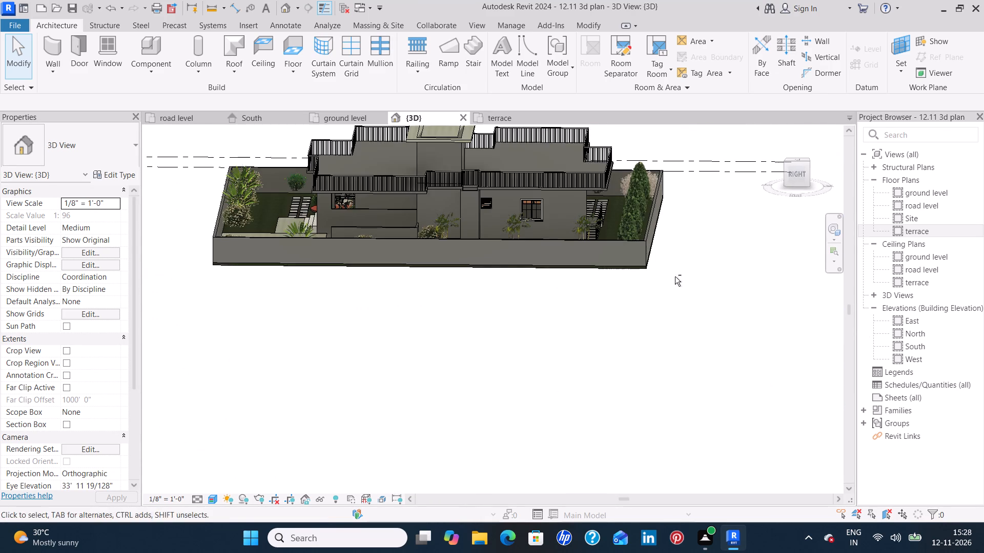
{"action": "middle_click_drag", "start_coordinate": [675, 276], "coordinate": [490, 358], "text": "shift"}
{"action": "middle_click_drag", "start_coordinate": [798, 239], "coordinate": [670, 341], "text": "shift"}
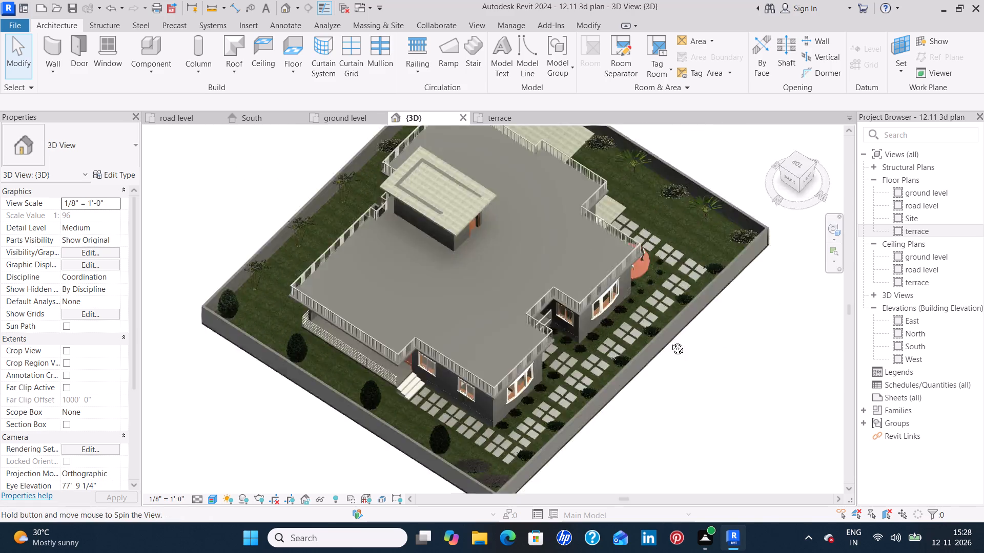
{"action": "middle_click_drag", "start_coordinate": [670, 341], "coordinate": [739, 239], "text": "shift"}
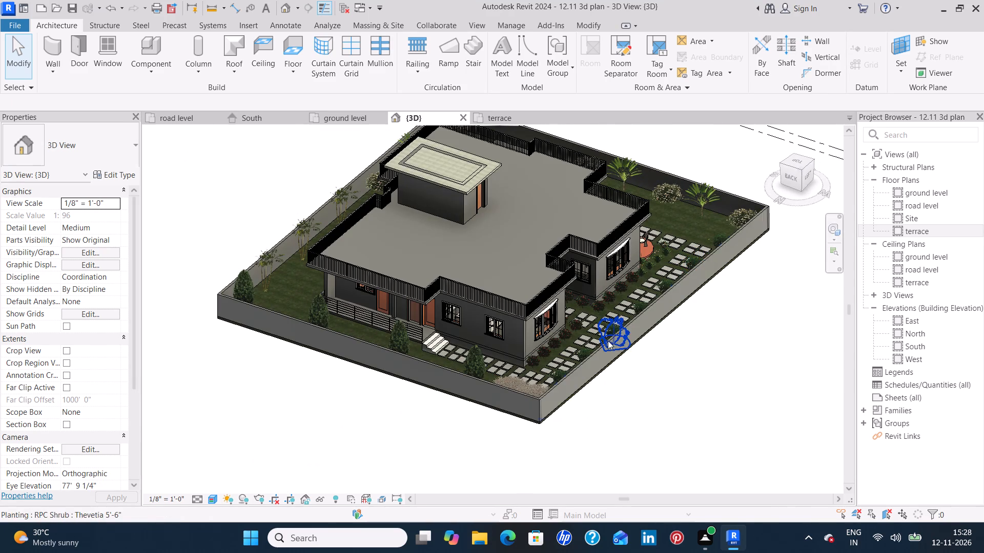
{"action": "middle_click_drag", "start_coordinate": [745, 314], "coordinate": [813, 285], "text": "shift"}
{"action": "middle_click_drag", "start_coordinate": [516, 389], "coordinate": [716, 366]}
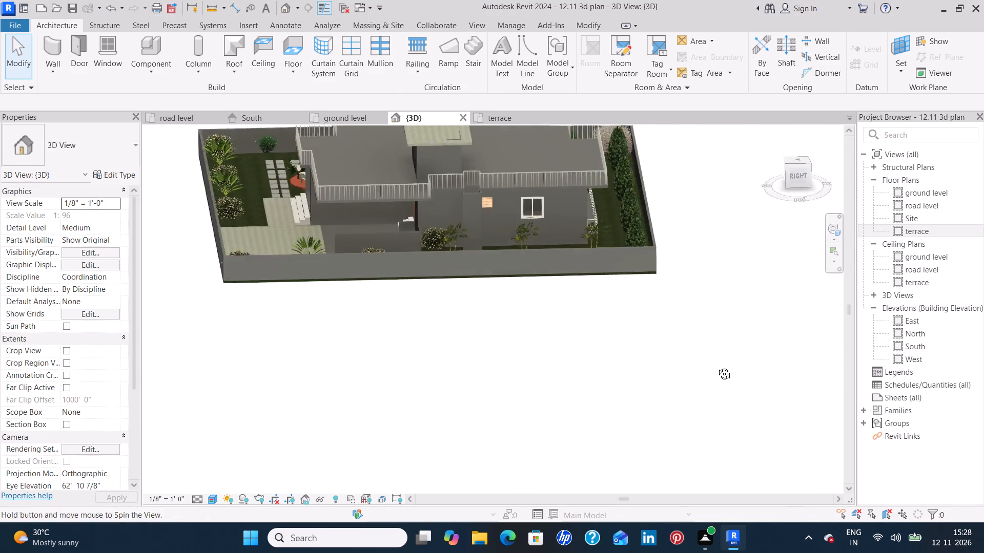
{"action": "middle_click_drag", "start_coordinate": [716, 366], "coordinate": [717, 366]}
{"action": "middle_click_drag", "start_coordinate": [444, 363], "coordinate": [648, 359], "text": "shift"}
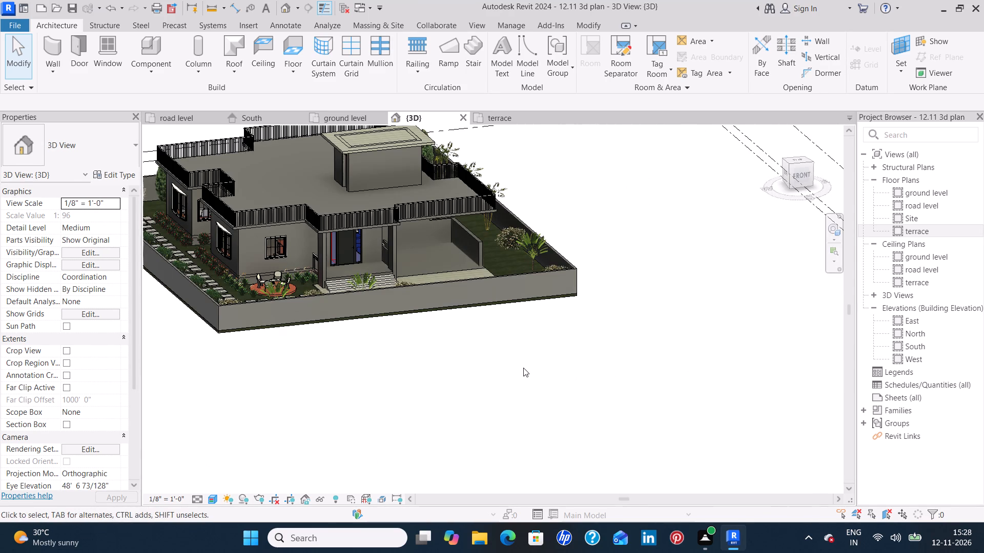
{"action": "scroll", "coordinate": [527, 341], "scroll_direction": "down", "scroll_amount": 2}
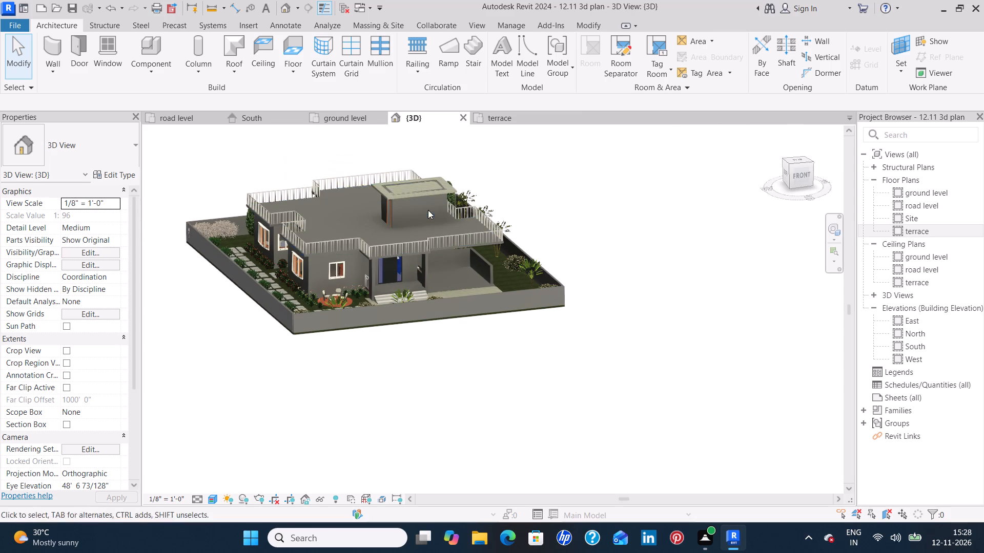
Review the road level plan, and inspect the front entrance, porch and terrace railings up close in 3D.
{"action": "left_click", "coordinate": [180, 115]}
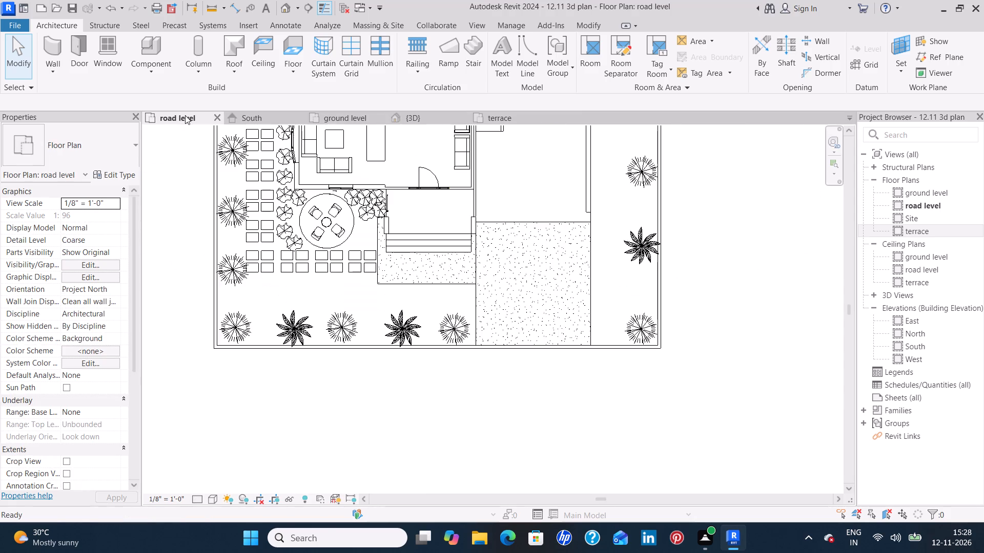
{"action": "scroll", "coordinate": [463, 194], "scroll_direction": "down", "scroll_amount": 5}
{"action": "middle_click_drag", "start_coordinate": [474, 193], "coordinate": [491, 338]}
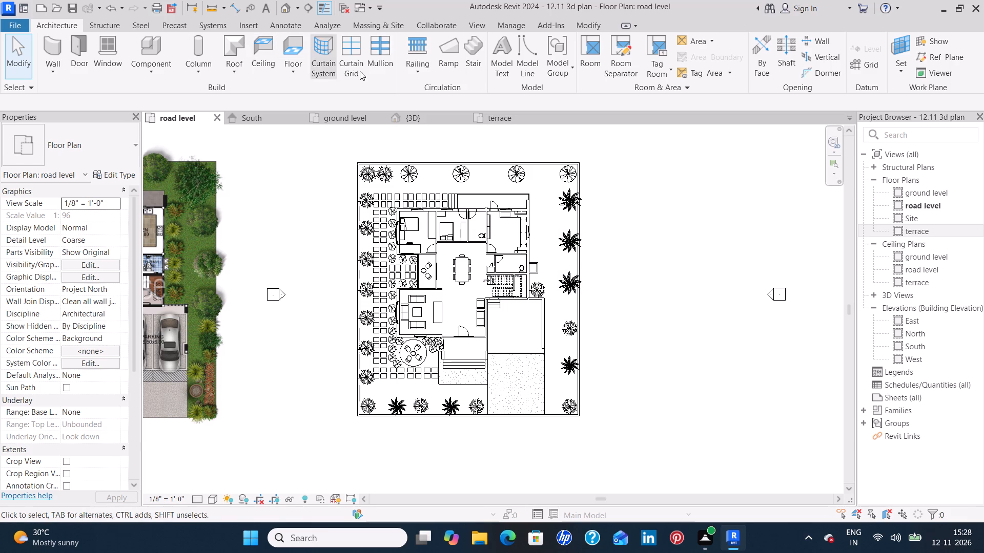
{"action": "left_click", "coordinate": [423, 115]}
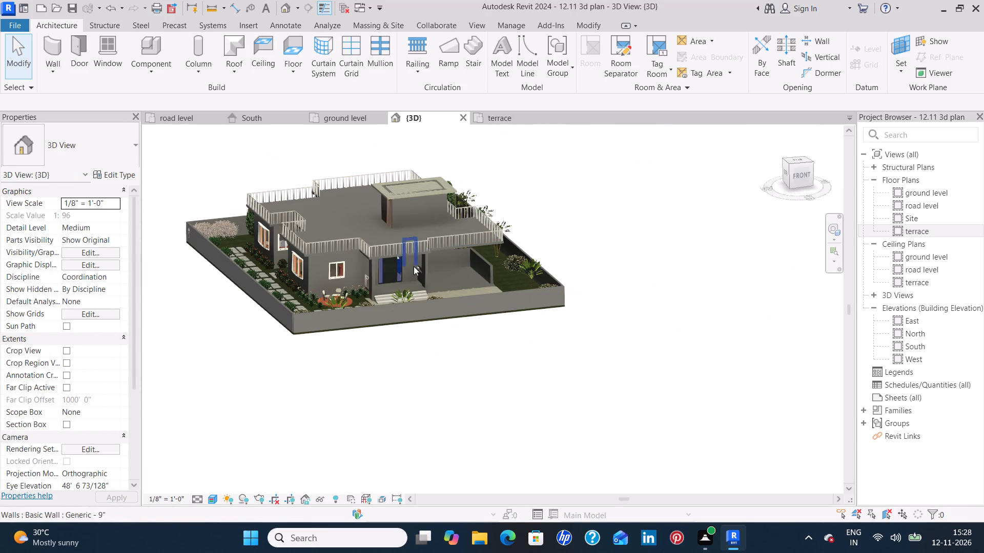
{"action": "scroll", "coordinate": [412, 268], "scroll_direction": "up", "scroll_amount": 3}
{"action": "scroll", "coordinate": [486, 241], "scroll_direction": "up", "scroll_amount": 4}
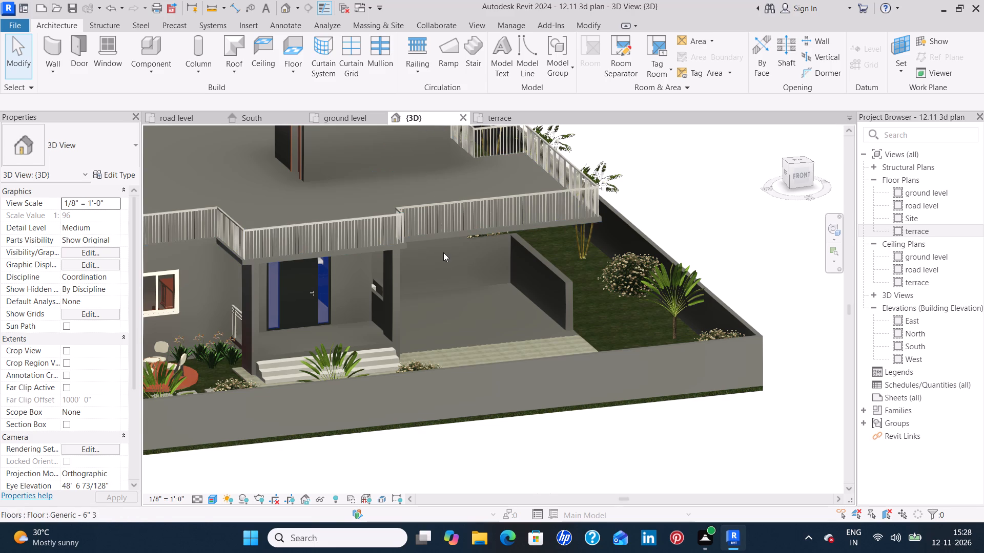
{"action": "middle_click_drag", "start_coordinate": [526, 329], "coordinate": [526, 323], "text": "shift"}
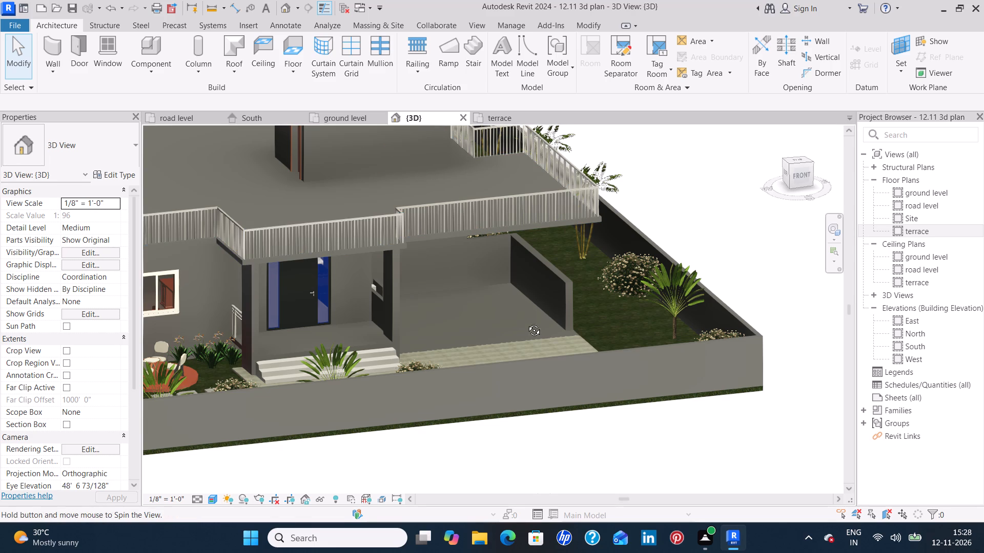
{"action": "middle_click_drag", "start_coordinate": [526, 323], "coordinate": [521, 267], "text": "shift"}
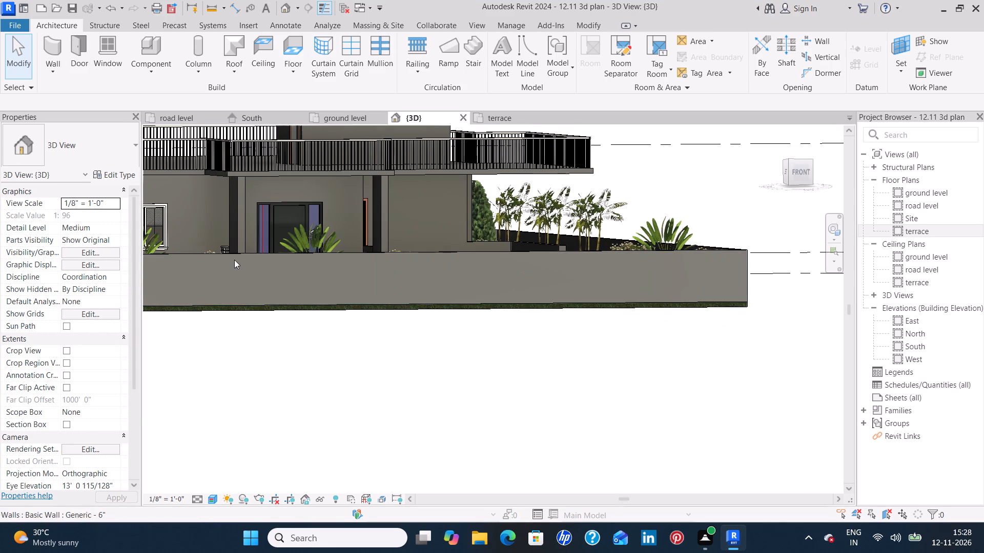
{"action": "middle_click_drag", "start_coordinate": [188, 237], "coordinate": [279, 217]}
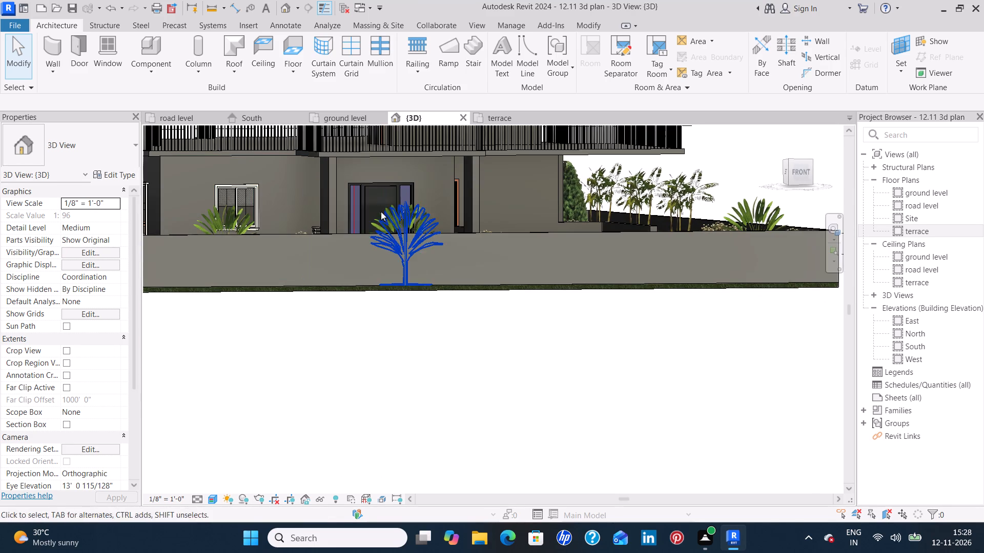
{"action": "scroll", "coordinate": [260, 179], "scroll_direction": "up", "scroll_amount": 2}
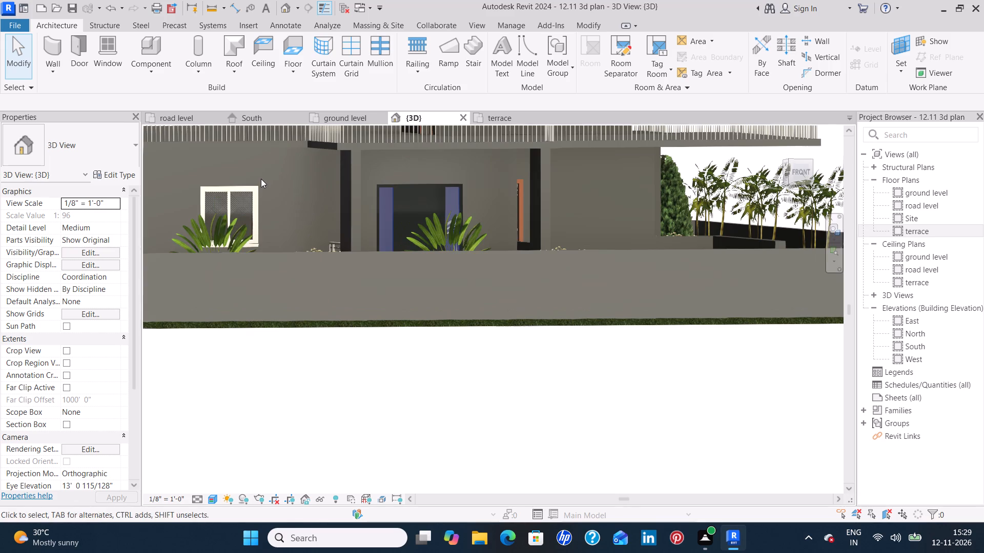
{"action": "middle_click_drag", "start_coordinate": [261, 179], "coordinate": [275, 273]}
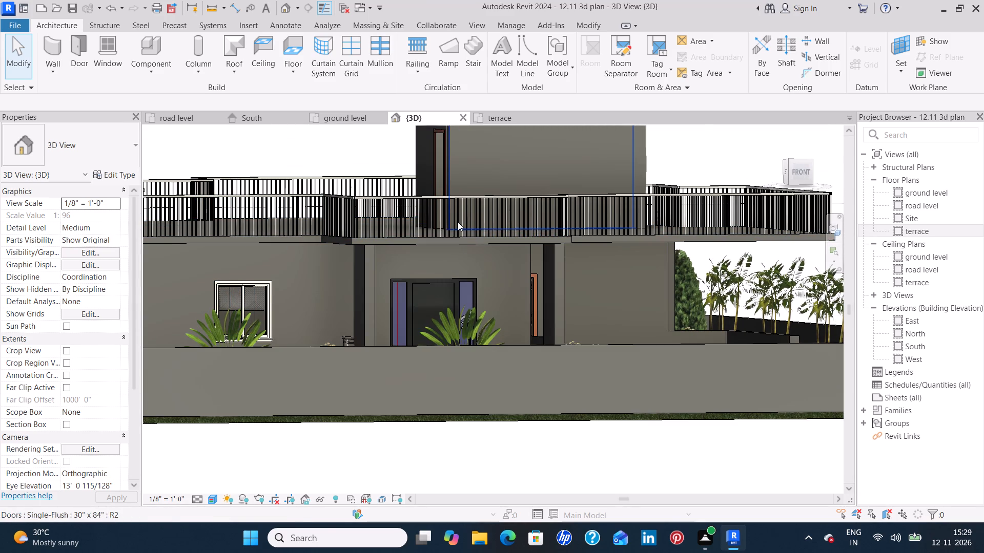
{"action": "scroll", "coordinate": [458, 222], "scroll_direction": "down", "scroll_amount": 1}
{"action": "scroll", "coordinate": [394, 229], "scroll_direction": "up", "scroll_amount": 3}
{"action": "scroll", "coordinate": [336, 220], "scroll_direction": "up", "scroll_amount": 2}
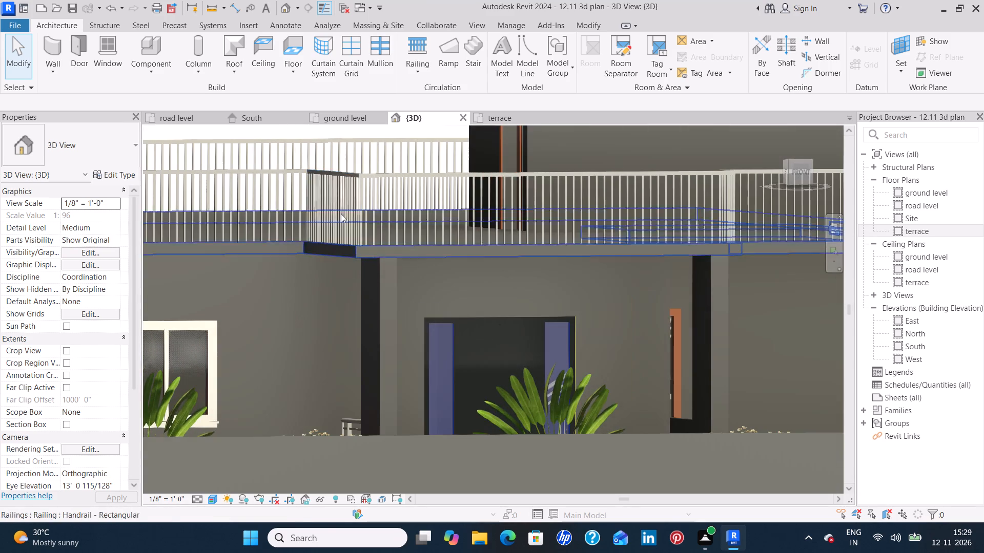
{"action": "scroll", "coordinate": [342, 210], "scroll_direction": "up", "scroll_amount": 2}
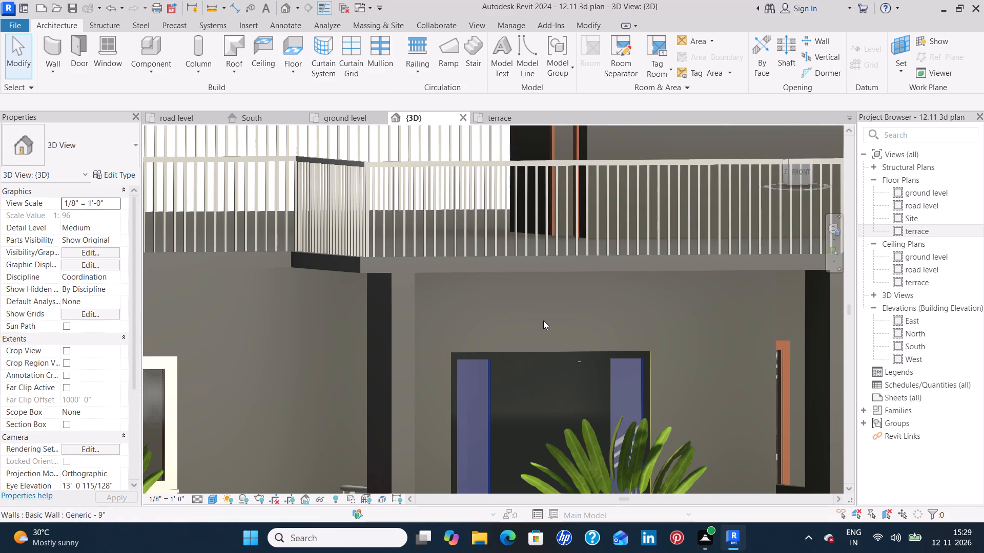
{"action": "scroll", "coordinate": [541, 321], "scroll_direction": "down", "scroll_amount": 4}
{"action": "scroll", "coordinate": [464, 322], "scroll_direction": "down", "scroll_amount": 3}
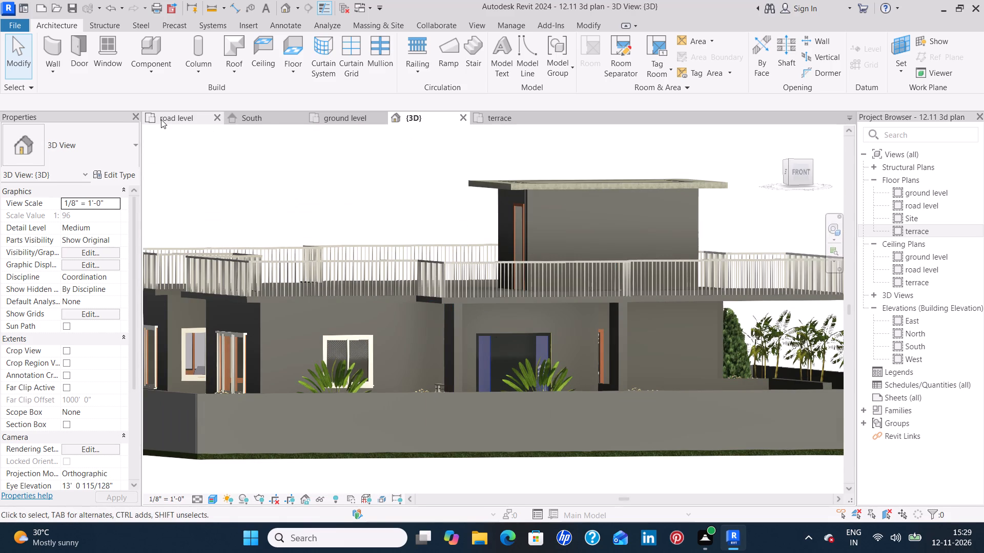
Compare the front yard and entrance paving in the road level plan with the coloured reference plan image.
{"action": "left_click", "coordinate": [168, 118]}
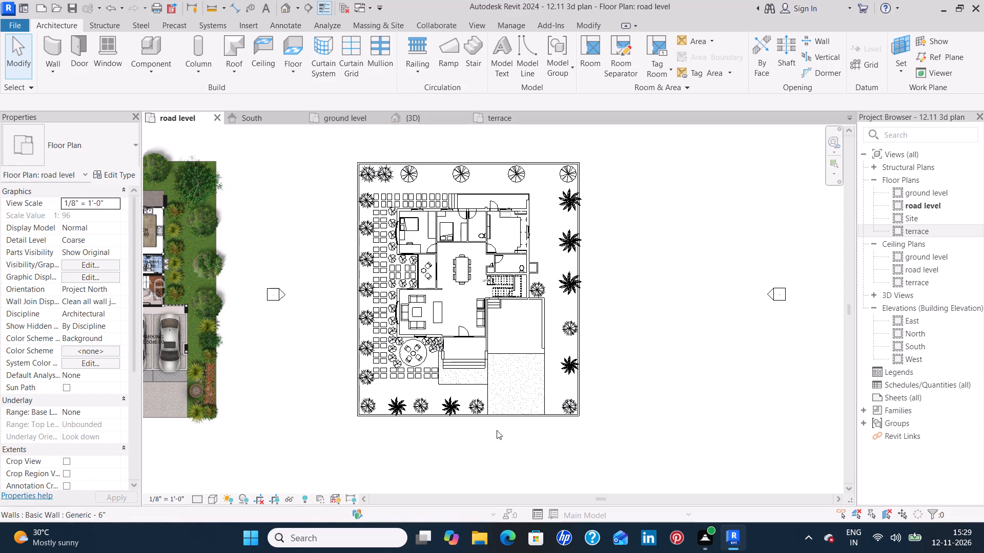
{"action": "scroll", "coordinate": [445, 418], "scroll_direction": "up", "scroll_amount": 6}
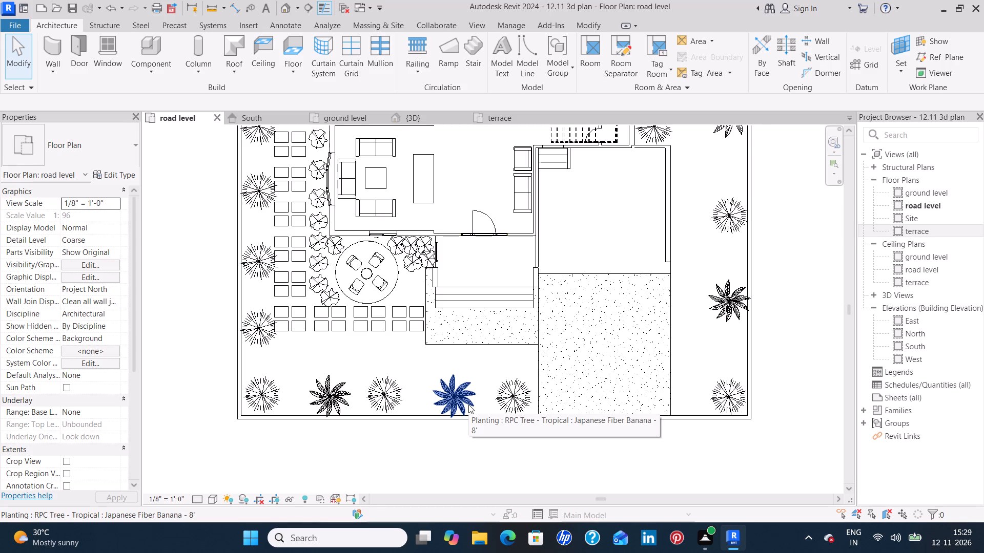
{"action": "scroll", "coordinate": [468, 405], "scroll_direction": "down", "scroll_amount": 9}
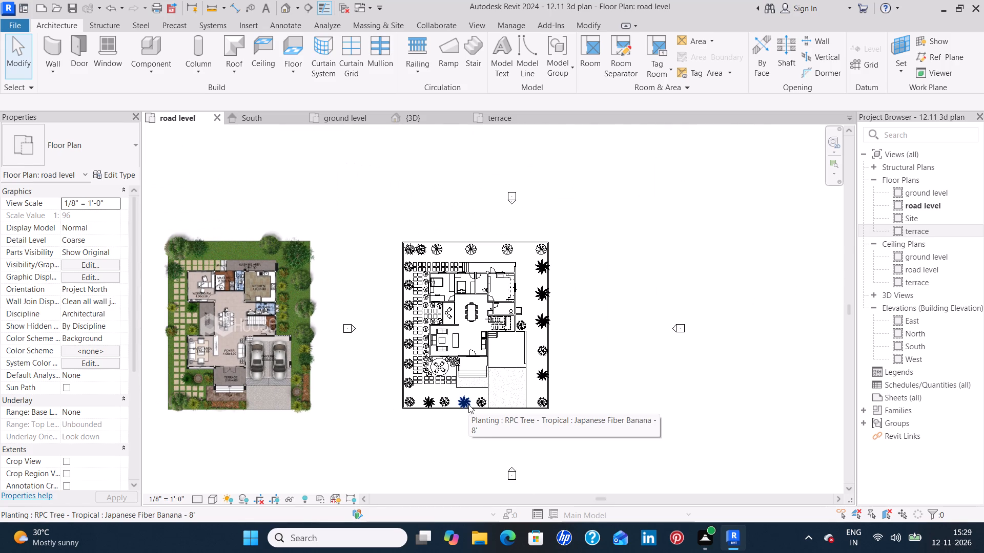
{"action": "scroll", "coordinate": [300, 418], "scroll_direction": "up", "scroll_amount": 3}
{"action": "scroll", "coordinate": [216, 414], "scroll_direction": "up", "scroll_amount": 2}
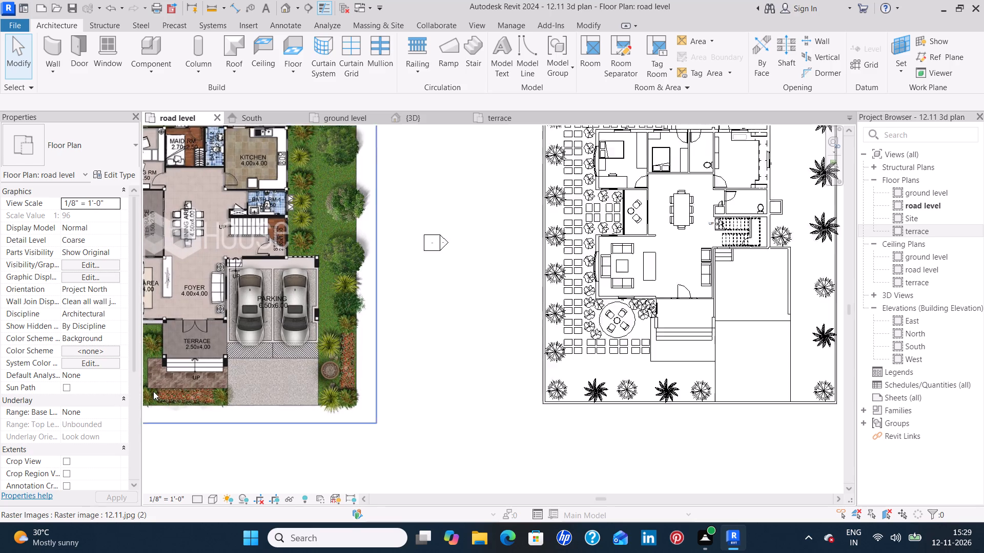
{"action": "scroll", "coordinate": [153, 391], "scroll_direction": "up", "scroll_amount": 1}
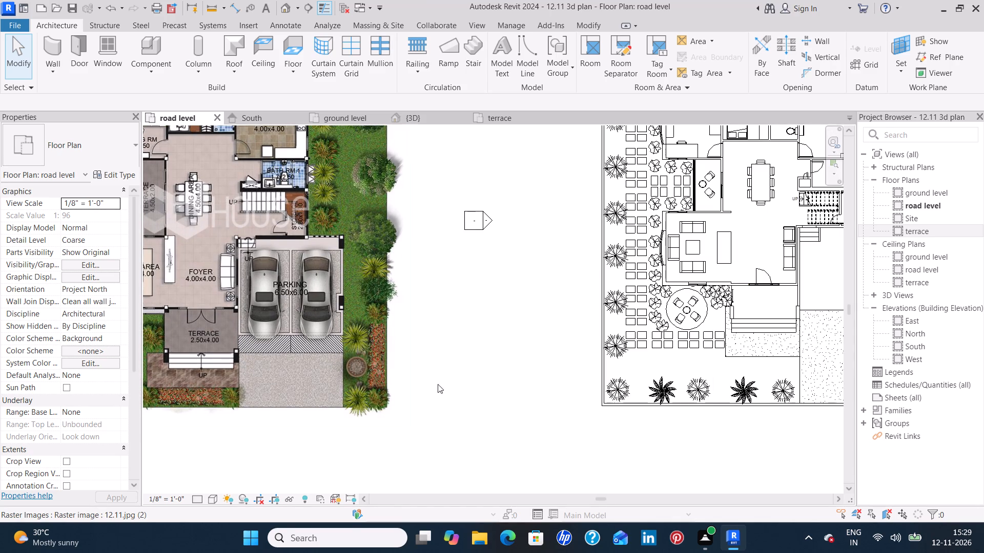
Extend the front entrance paving floor southward by moving its south boundary line to 12' 5 3/4" from the north boundary line.
{"action": "left_click", "coordinate": [766, 355]}
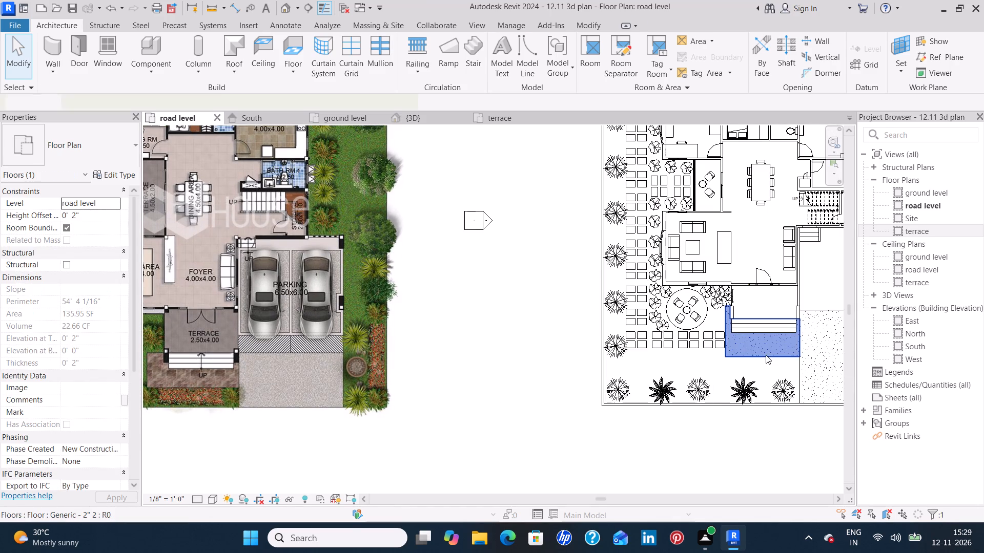
{"action": "scroll", "coordinate": [770, 355], "scroll_direction": "up", "scroll_amount": 6}
{"action": "middle_click_drag", "start_coordinate": [770, 355], "coordinate": [619, 368]}
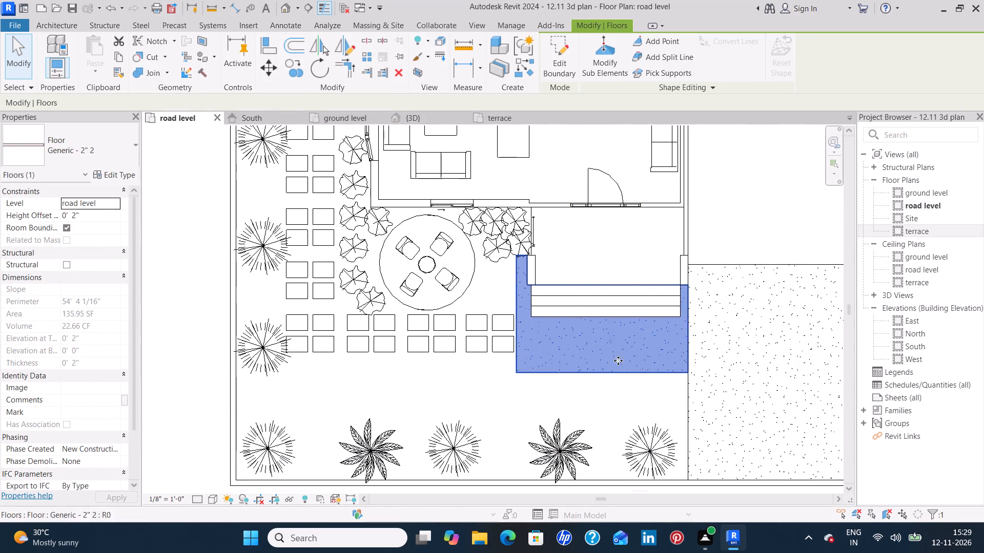
{"action": "left_click", "coordinate": [563, 69]}
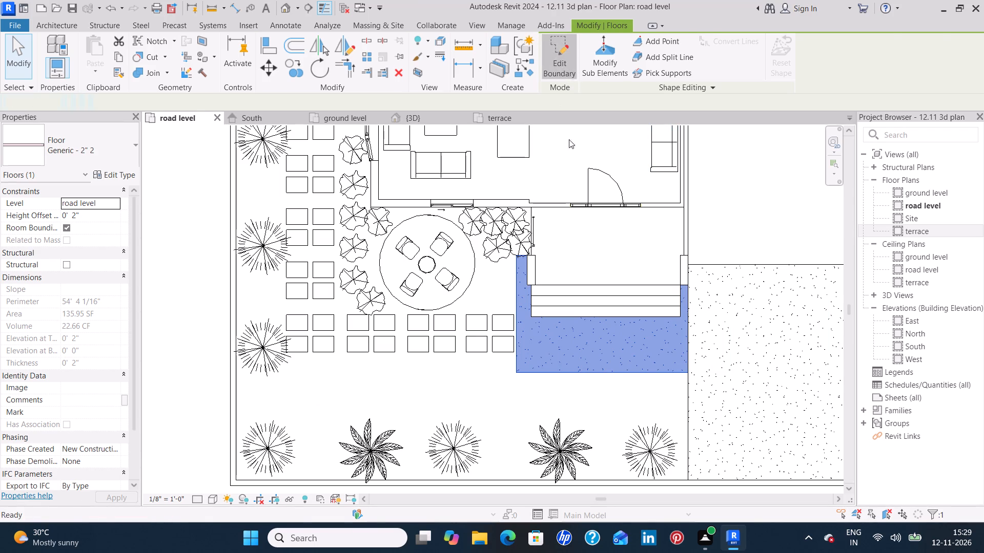
{"action": "left_click", "coordinate": [640, 374]}
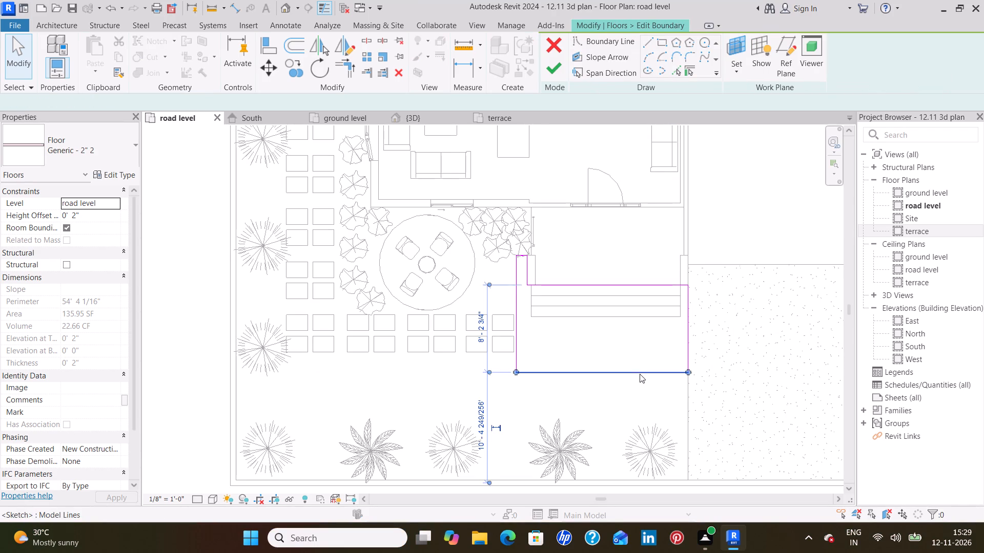
{"action": "key", "text": "Down"}
{"action": "key", "text": "Down"}
{"action": "key", "text": "Down"}
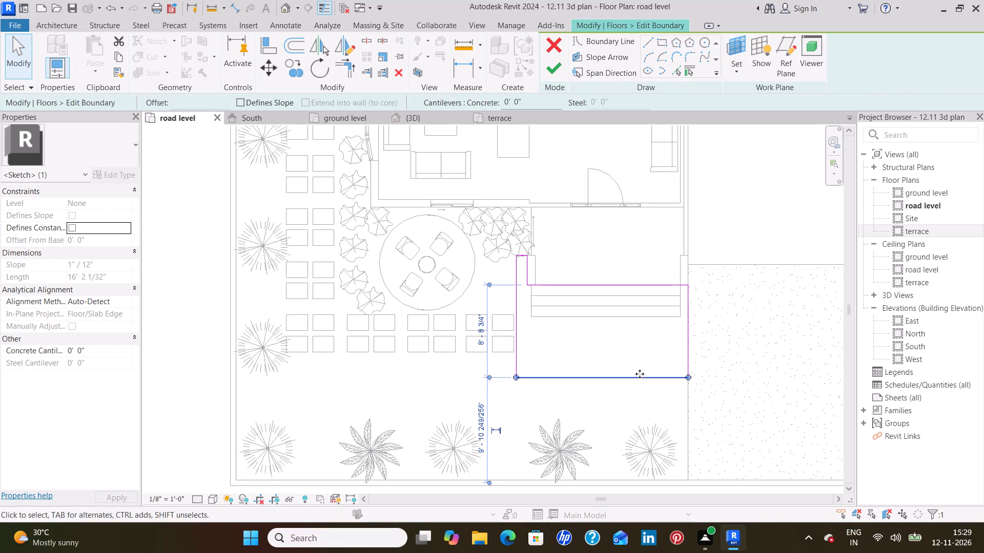
{"action": "key", "text": "Down"}
{"action": "key", "text": "Down"}
{"action": "key", "text": "Down"}
{"action": "key", "text": "Down"}
{"action": "key", "text": "Down"}
{"action": "key", "text": "Down"}
{"action": "key", "text": "Down"}
{"action": "key", "text": "Down"}
{"action": "key", "text": "Down"}
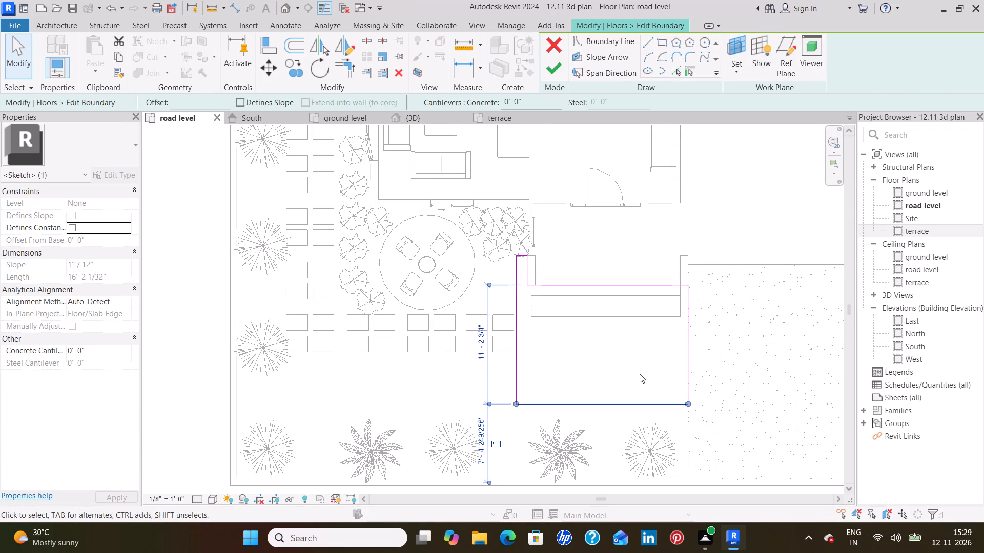
{"action": "key", "text": "Down"}
{"action": "key", "text": "Down"}
{"action": "key", "text": "Down"}
{"action": "key", "text": "Down"}
{"action": "key", "text": "Down"}
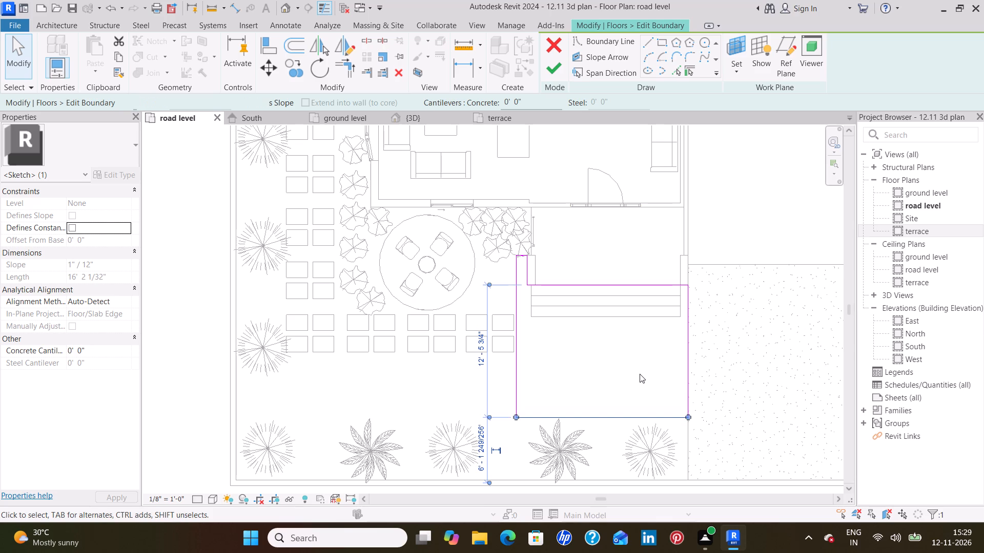
{"action": "left_click", "coordinate": [640, 374]}
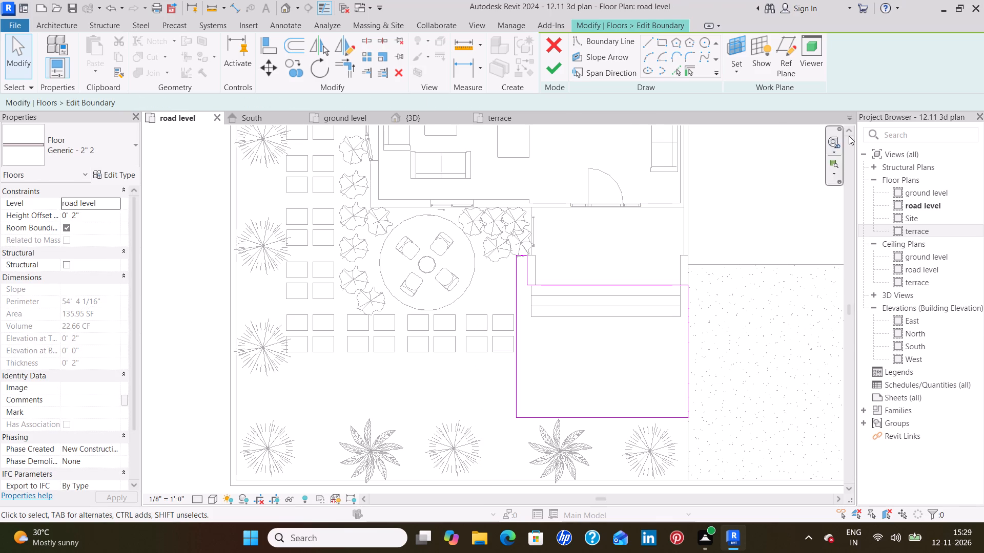
{"action": "left_click", "coordinate": [551, 74]}
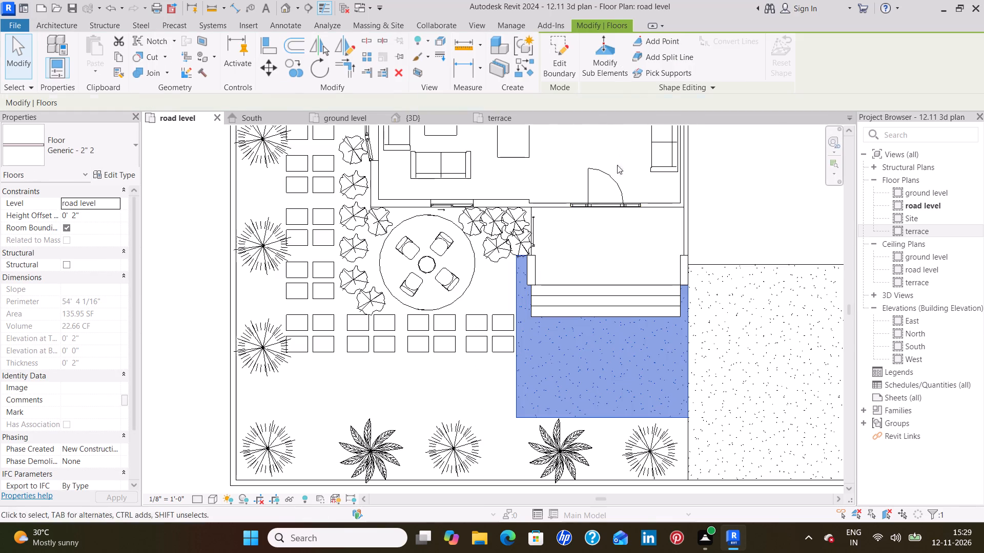
{"action": "left_click", "coordinate": [463, 406]}
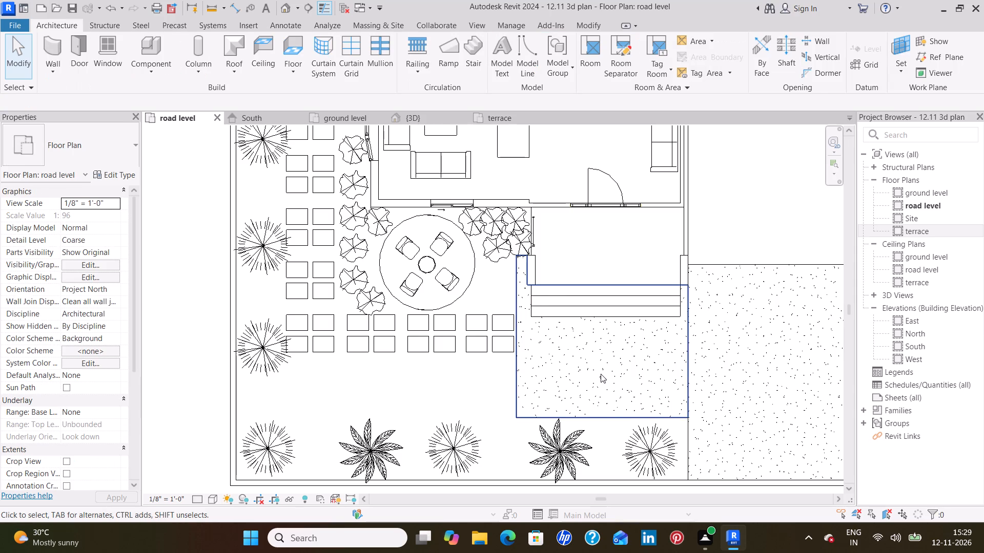
Place three RPC Tropical Crane Lily - 3' plants in an east-west row just south of the front yard's stepping stones, starting near the west tree.
{"action": "scroll", "coordinate": [601, 374], "scroll_direction": "down", "scroll_amount": 4}
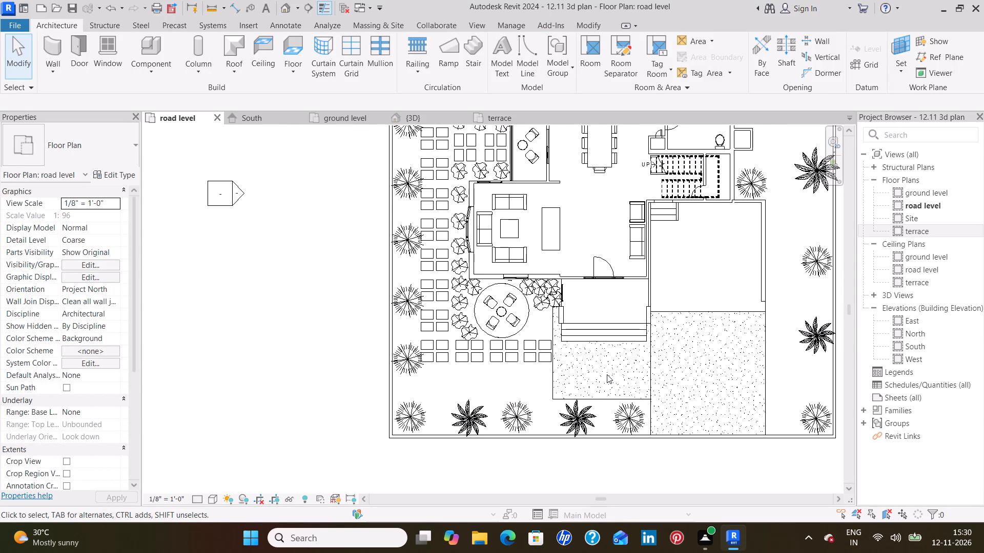
{"action": "scroll", "coordinate": [622, 368], "scroll_direction": "down", "scroll_amount": 2}
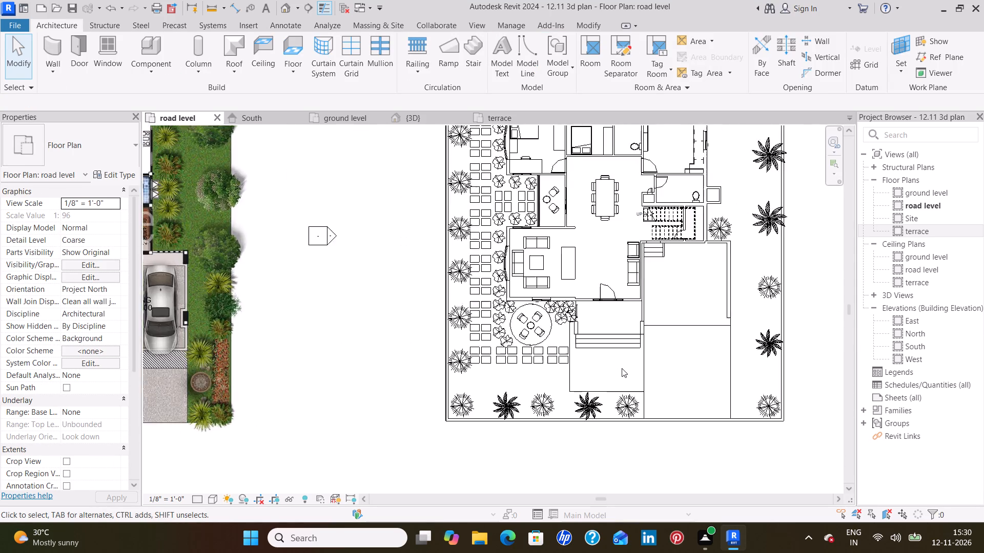
{"action": "scroll", "coordinate": [622, 368], "scroll_direction": "down", "scroll_amount": 3}
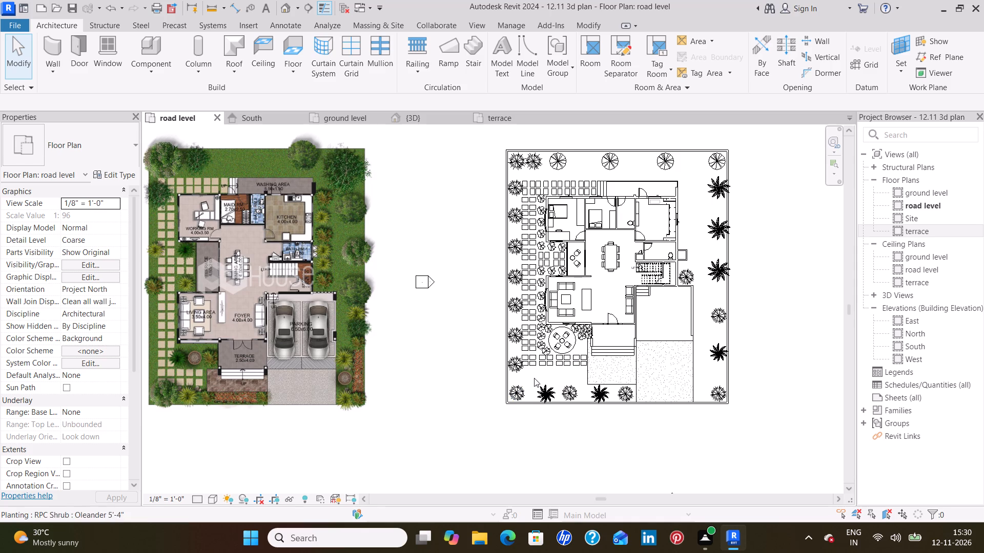
{"action": "scroll", "coordinate": [543, 365], "scroll_direction": "up", "scroll_amount": 8}
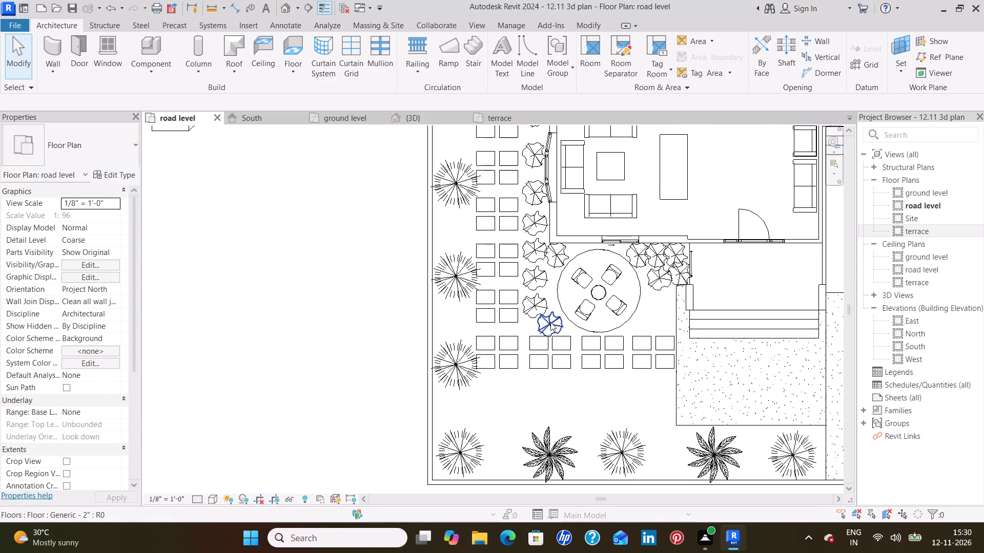
{"action": "left_click", "coordinate": [549, 318]}
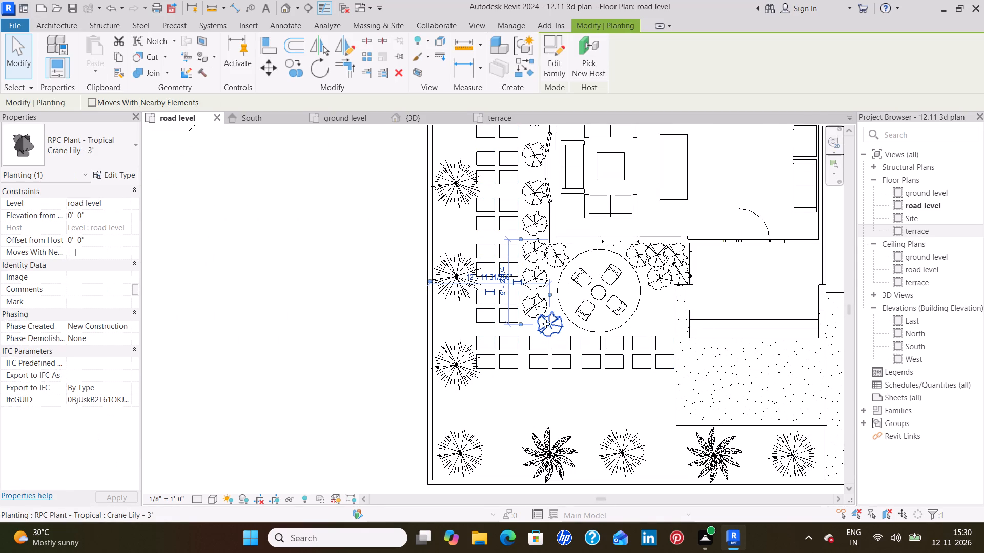
{"action": "type", "text": "cs"}
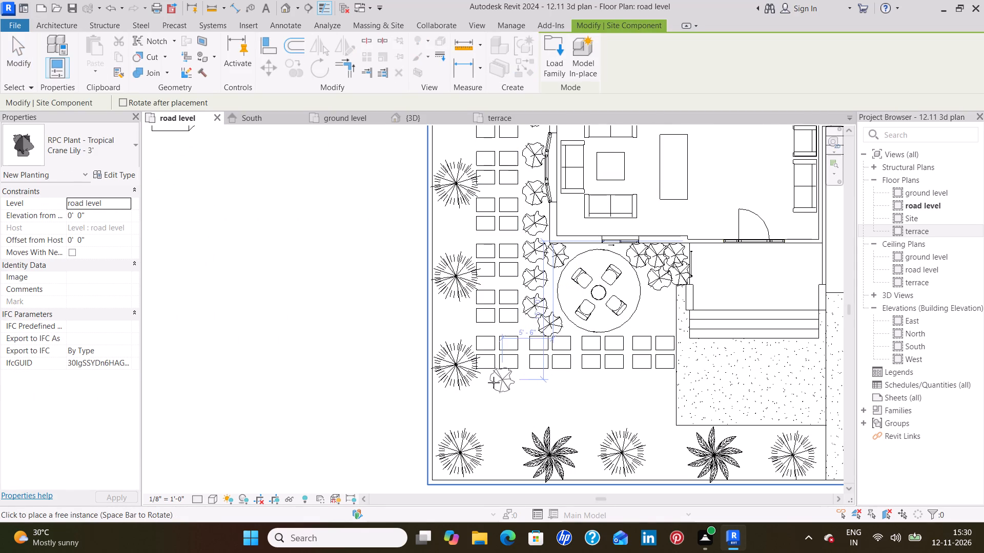
{"action": "scroll", "coordinate": [494, 382], "scroll_direction": "up", "scroll_amount": 7}
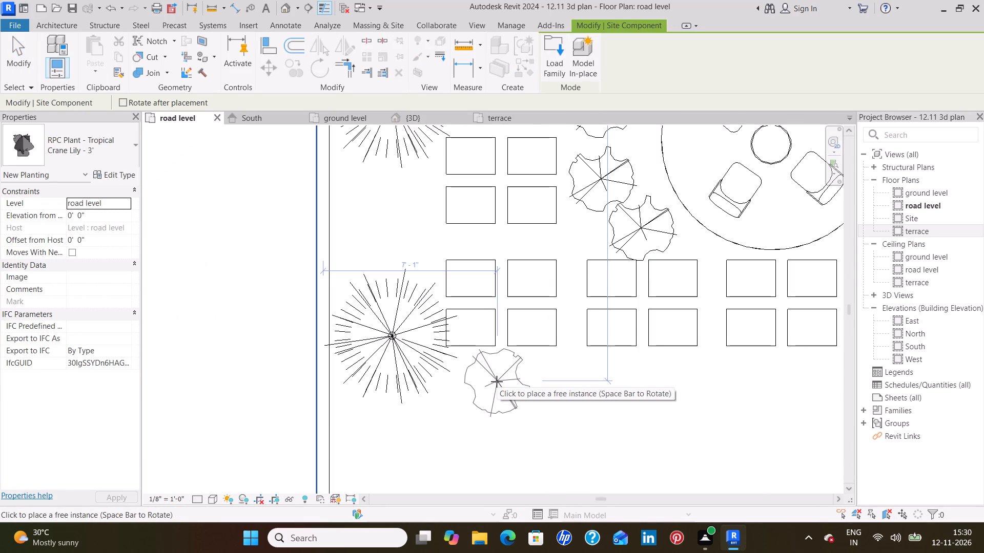
{"action": "left_click", "coordinate": [490, 389]}
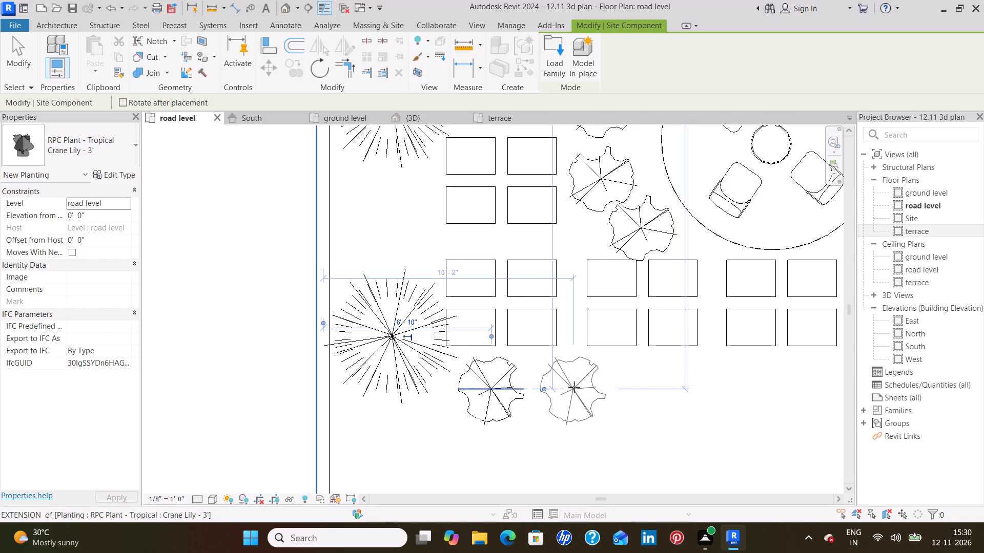
{"action": "left_click", "coordinate": [574, 387]}
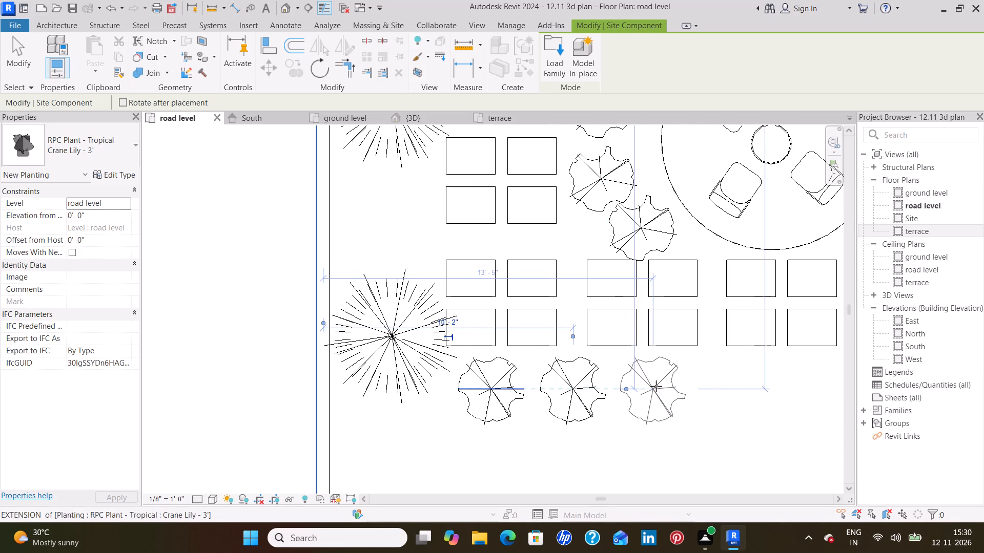
{"action": "left_click", "coordinate": [657, 386]}
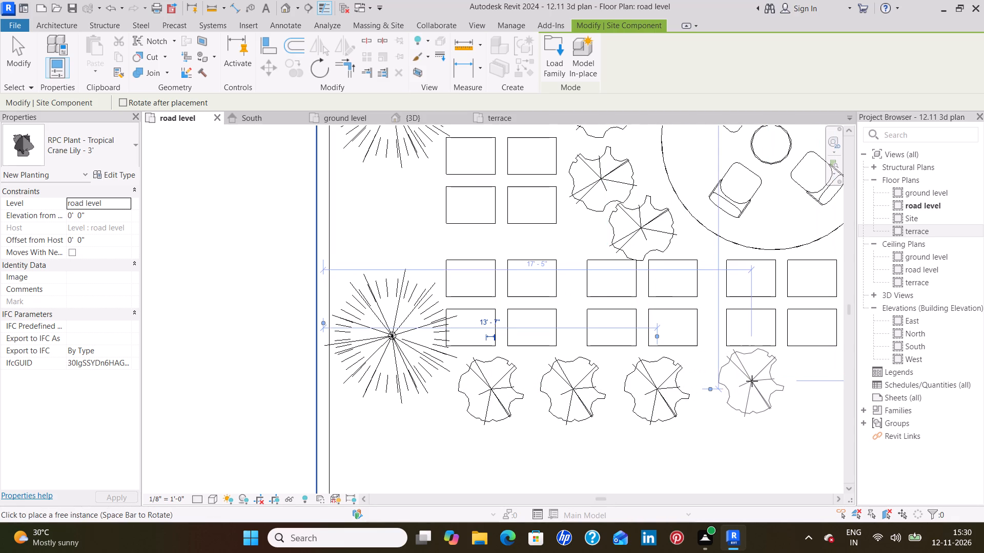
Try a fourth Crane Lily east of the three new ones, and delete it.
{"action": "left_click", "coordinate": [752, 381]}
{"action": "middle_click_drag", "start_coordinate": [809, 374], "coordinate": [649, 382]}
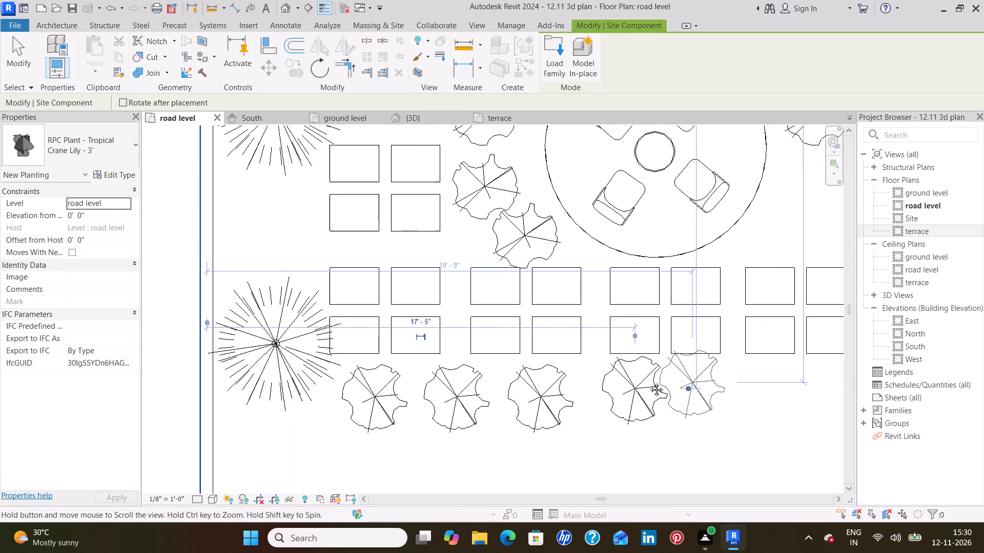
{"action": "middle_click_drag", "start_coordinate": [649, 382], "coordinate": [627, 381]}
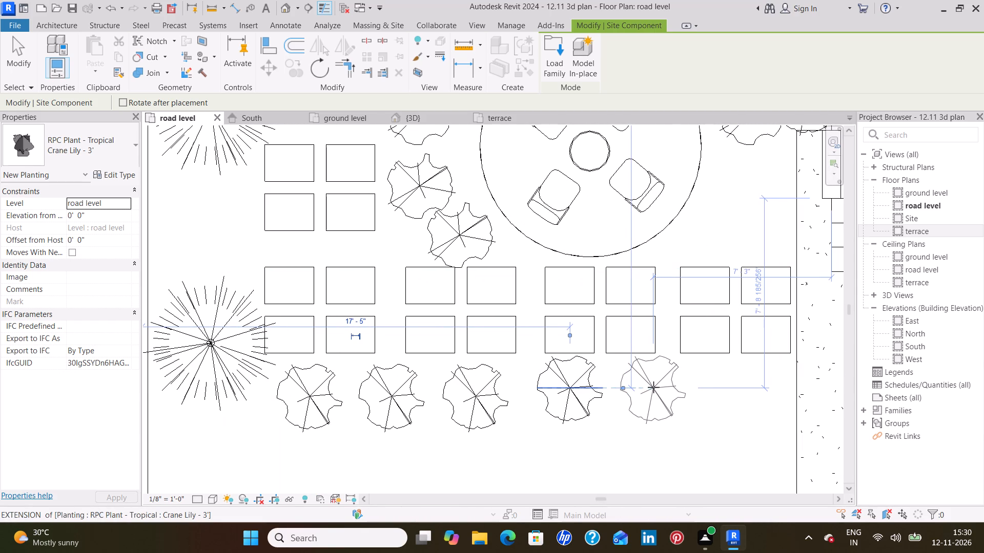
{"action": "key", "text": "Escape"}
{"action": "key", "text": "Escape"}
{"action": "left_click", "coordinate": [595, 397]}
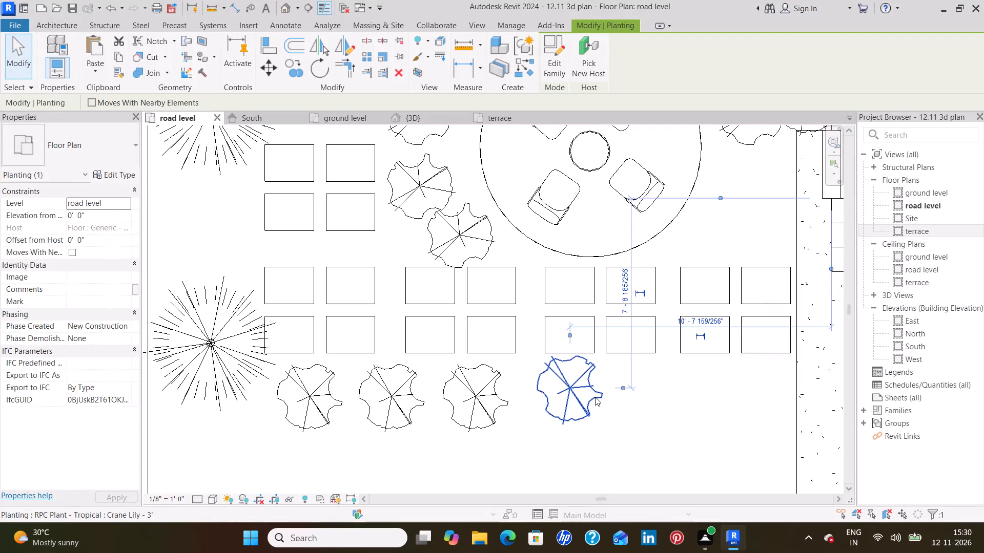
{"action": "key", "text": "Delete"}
Add three more Crane Lily - 3' plants aligned with the row, continuing east towards the entrance paving.
{"action": "left_click", "coordinate": [486, 395]}
{"action": "type", "text": "cs"}
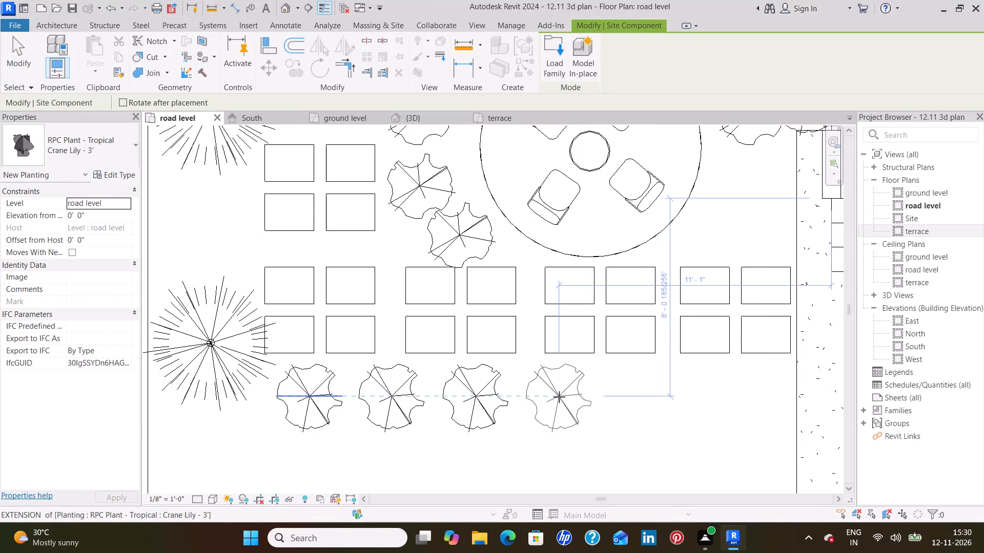
{"action": "left_click", "coordinate": [559, 397]}
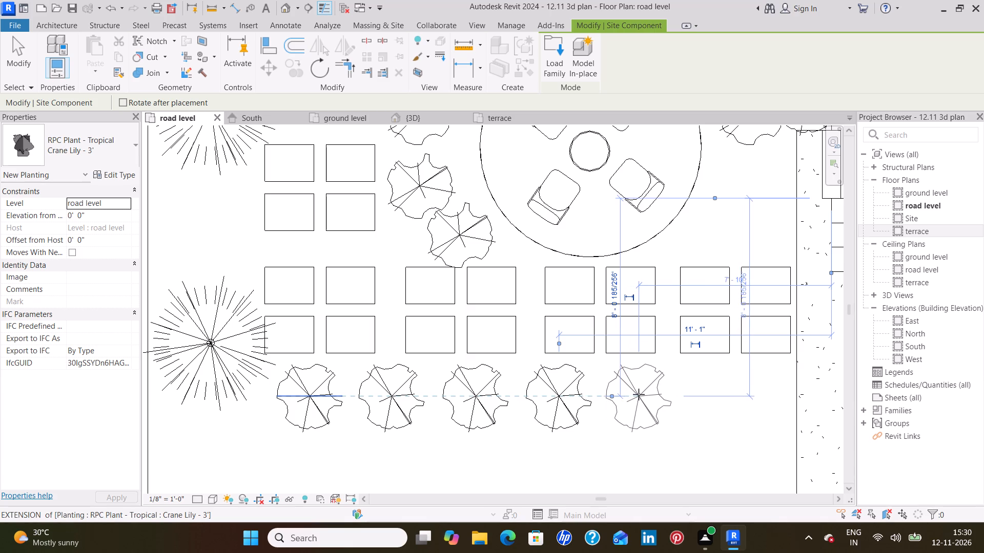
{"action": "left_click", "coordinate": [639, 394]}
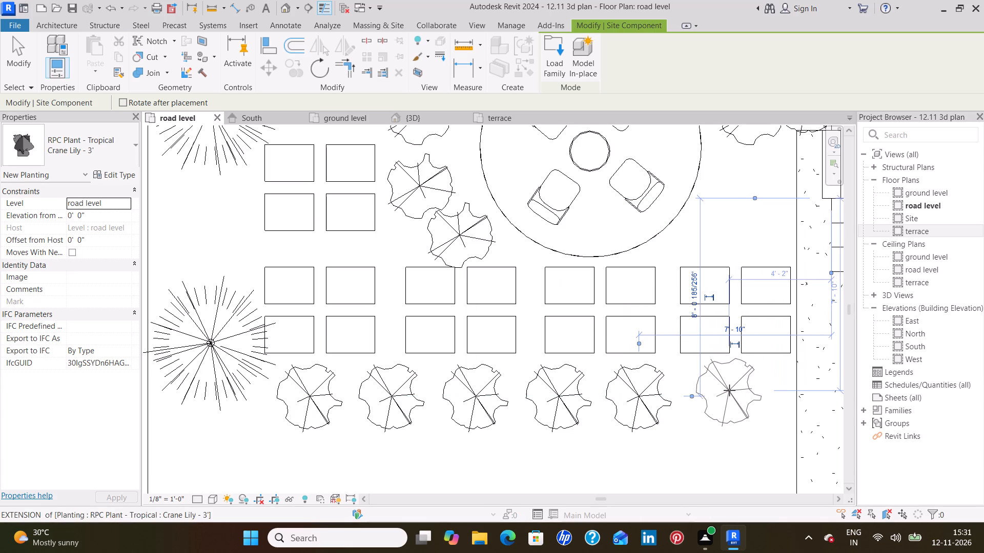
{"action": "left_click", "coordinate": [735, 391]}
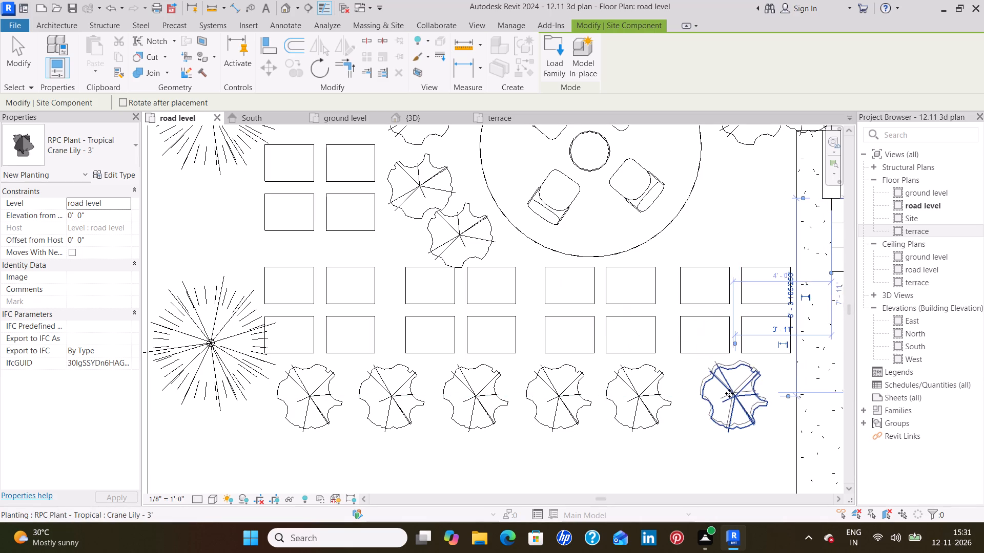
{"action": "key", "text": "Escape"}
{"action": "key", "text": "Escape"}
Even out the row's spacing by nudging the fifth plant from the west five increments east, the fourth two and the third one.
{"action": "left_click", "coordinate": [664, 399]}
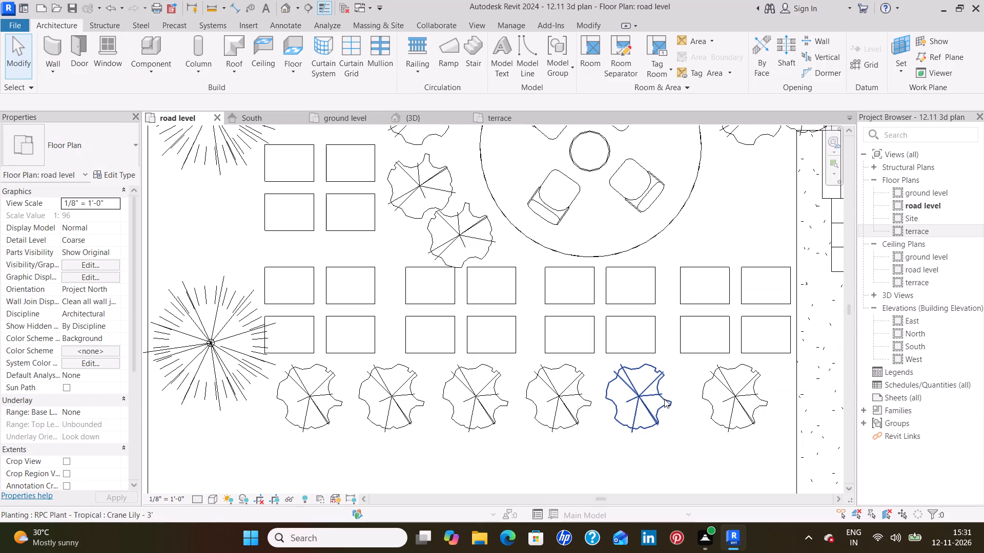
{"action": "key", "text": "Right"}
{"action": "key", "text": "Right"}
{"action": "key", "text": "Right"}
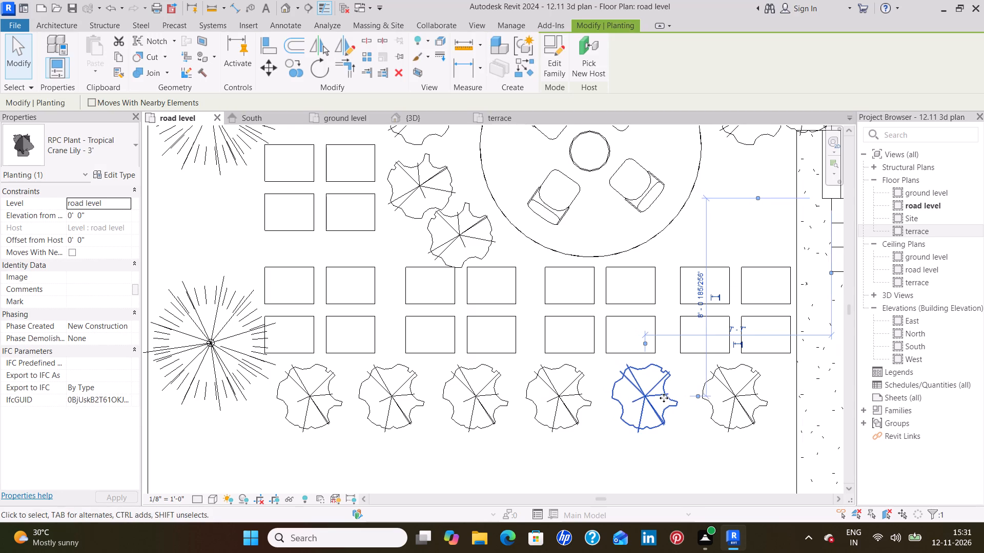
{"action": "key", "text": "Right"}
{"action": "key", "text": "Right"}
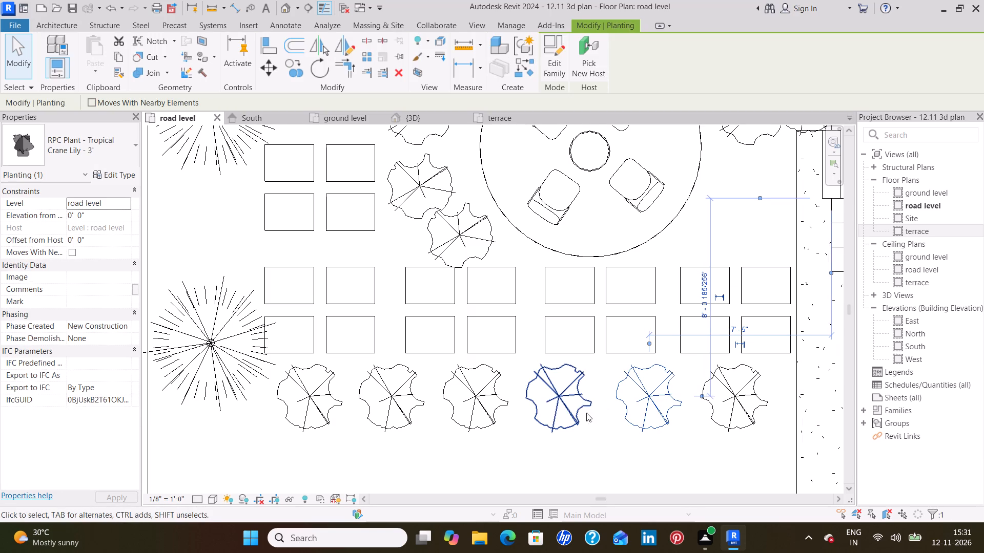
{"action": "left_click", "coordinate": [617, 423]}
{"action": "left_click", "coordinate": [563, 414]}
{"action": "key", "text": "Right"}
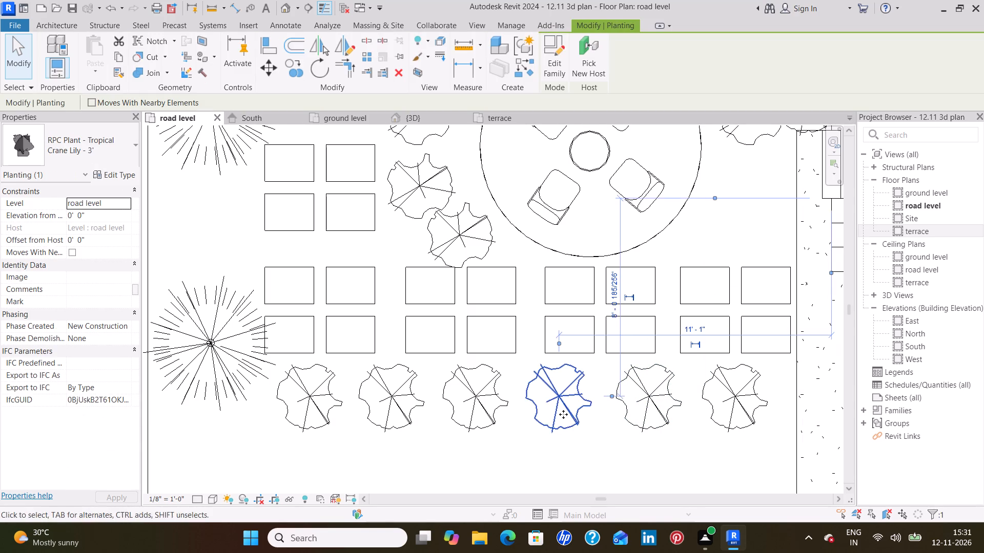
{"action": "key", "text": "Right"}
{"action": "left_click", "coordinate": [603, 429]}
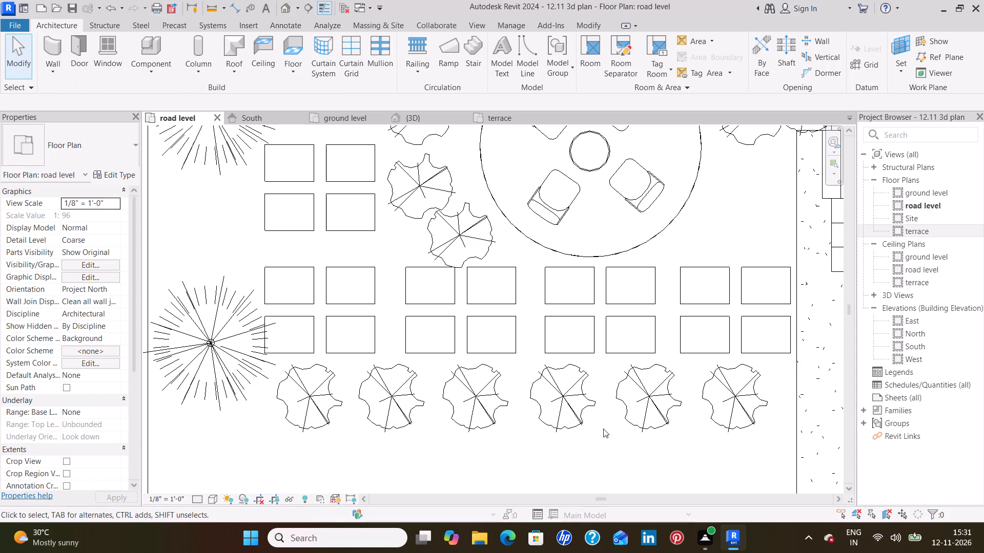
{"action": "left_click", "coordinate": [492, 405]}
{"action": "key", "text": "Right"}
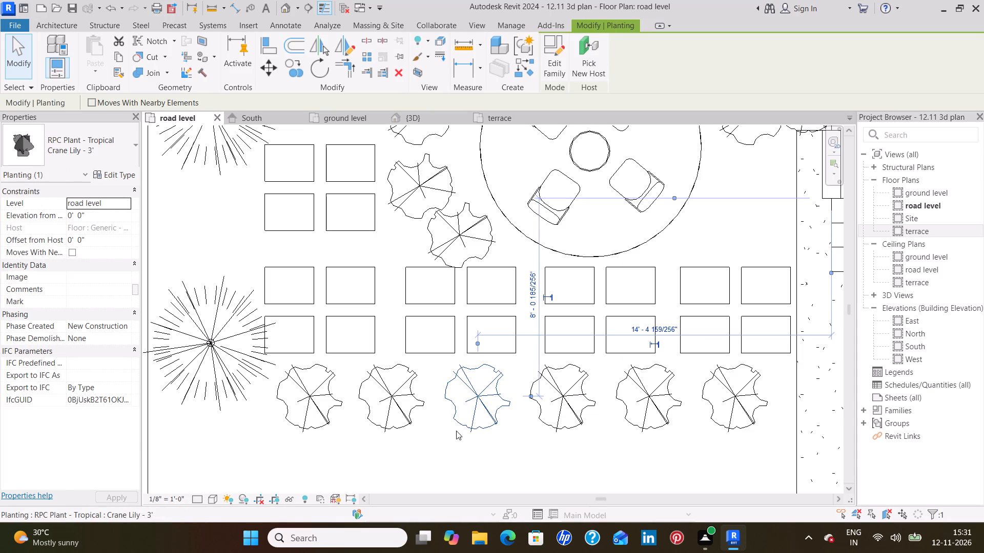
{"action": "left_click", "coordinate": [434, 439]}
{"action": "scroll", "coordinate": [434, 439], "scroll_direction": "down", "scroll_amount": 2}
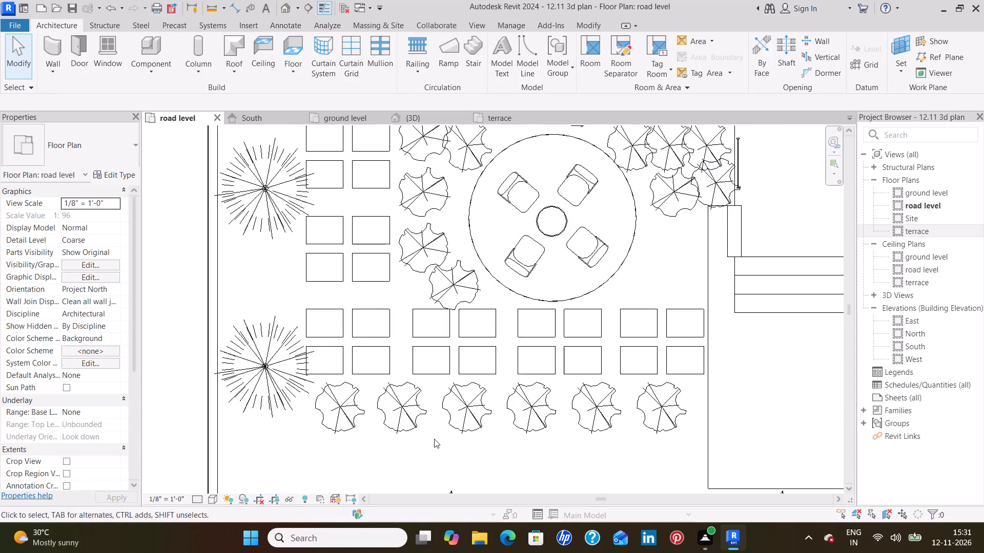
{"action": "scroll", "coordinate": [434, 439], "scroll_direction": "down", "scroll_amount": 2}
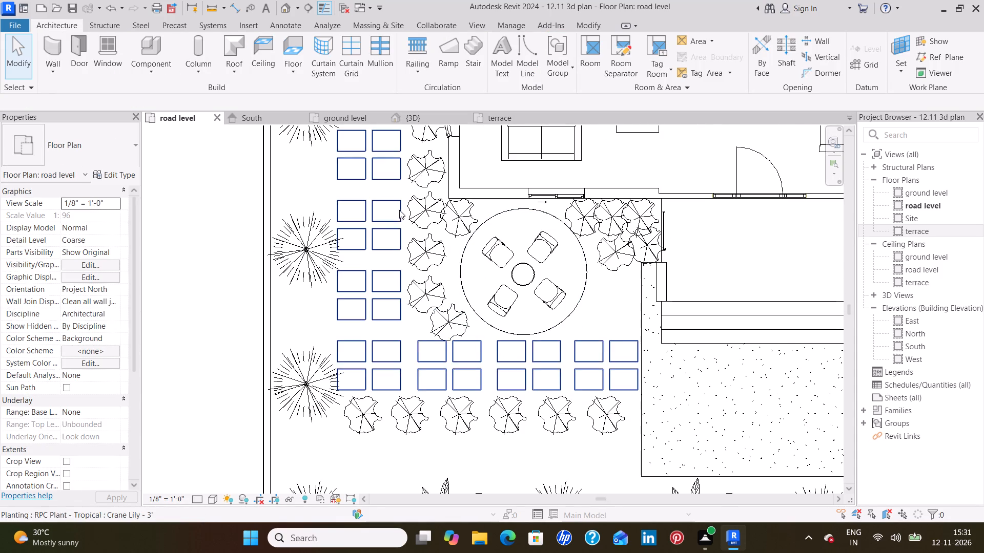
Inspect the front yard's Crane Lily row, stepping stones and entrance paving in the 3D view.
{"action": "left_click", "coordinate": [442, 121]}
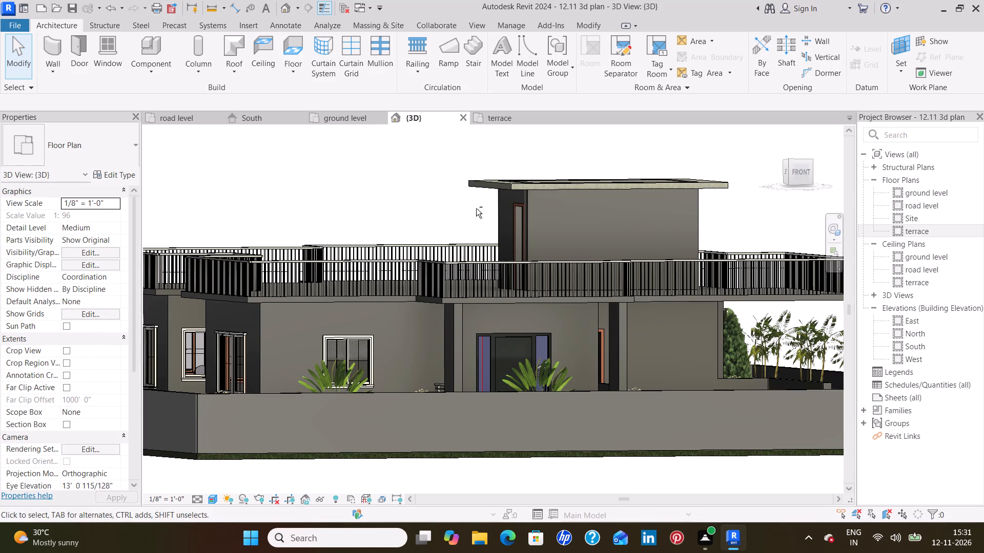
{"action": "middle_click_drag", "start_coordinate": [480, 212], "coordinate": [495, 357], "text": "shift"}
{"action": "middle_click_drag", "start_coordinate": [439, 316], "coordinate": [500, 184]}
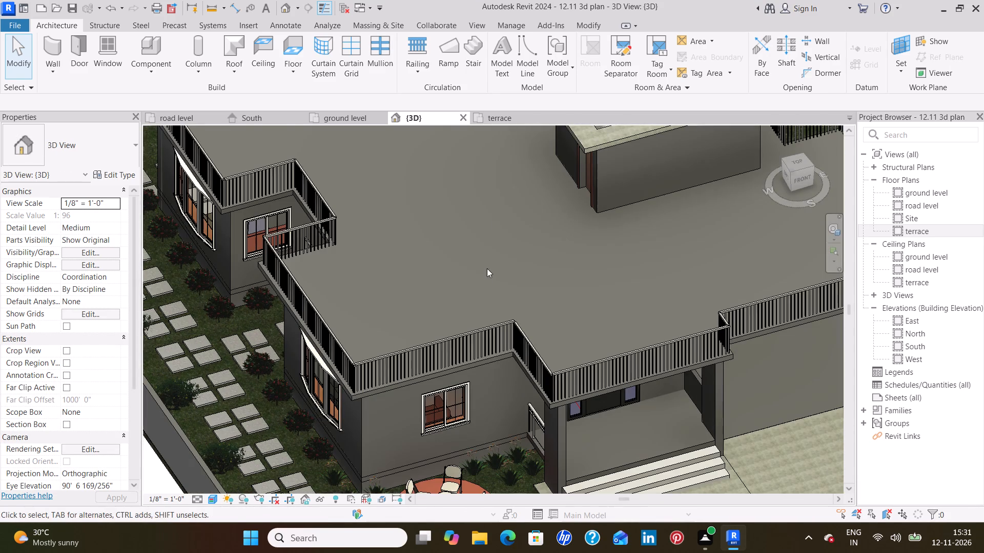
{"action": "middle_click_drag", "start_coordinate": [489, 274], "coordinate": [507, 174]}
{"action": "middle_click_drag", "start_coordinate": [614, 330], "coordinate": [614, 284]}
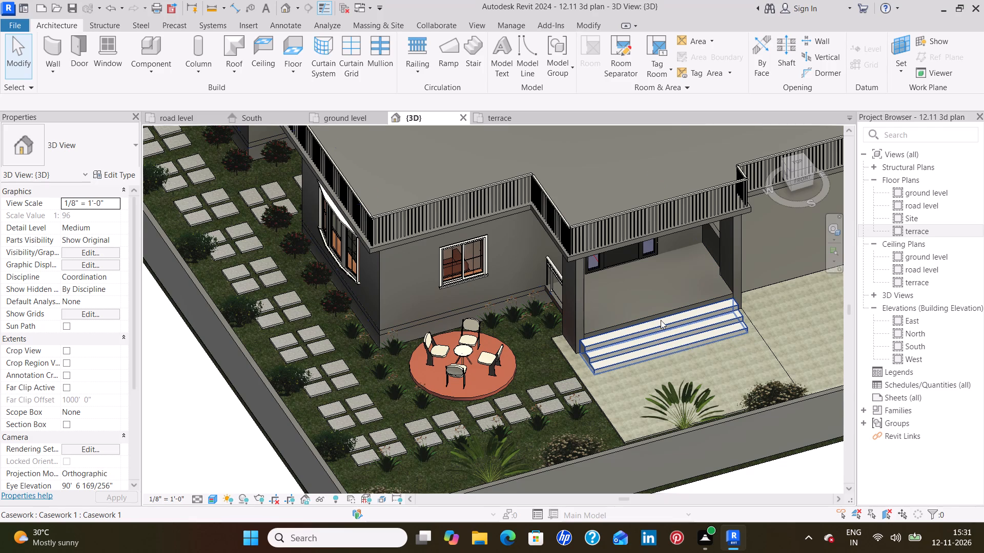
{"action": "scroll", "coordinate": [686, 302], "scroll_direction": "down", "scroll_amount": 2}
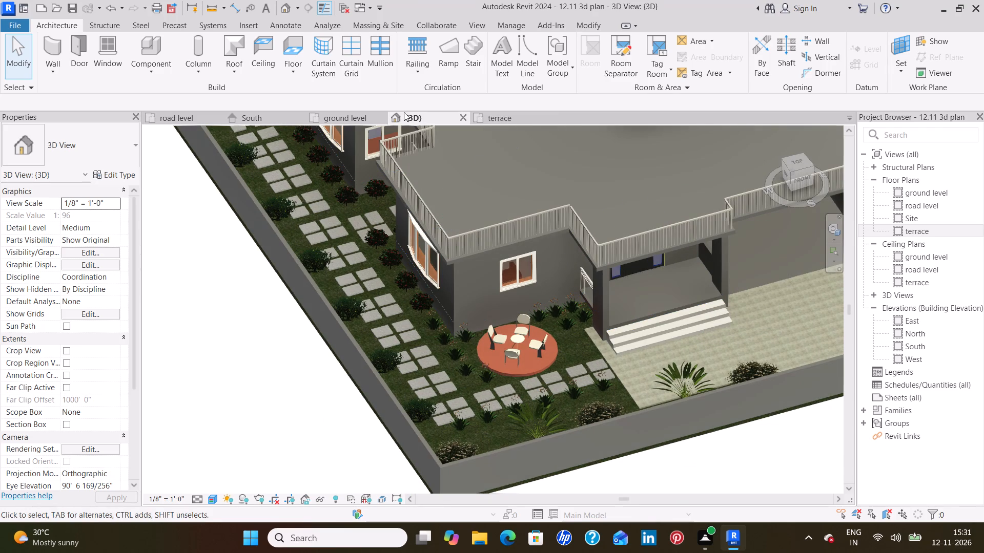
Return to the road level plan and start modifying the south boundary wall area where the wide driveway paving meets it.
{"action": "left_click", "coordinate": [169, 117]}
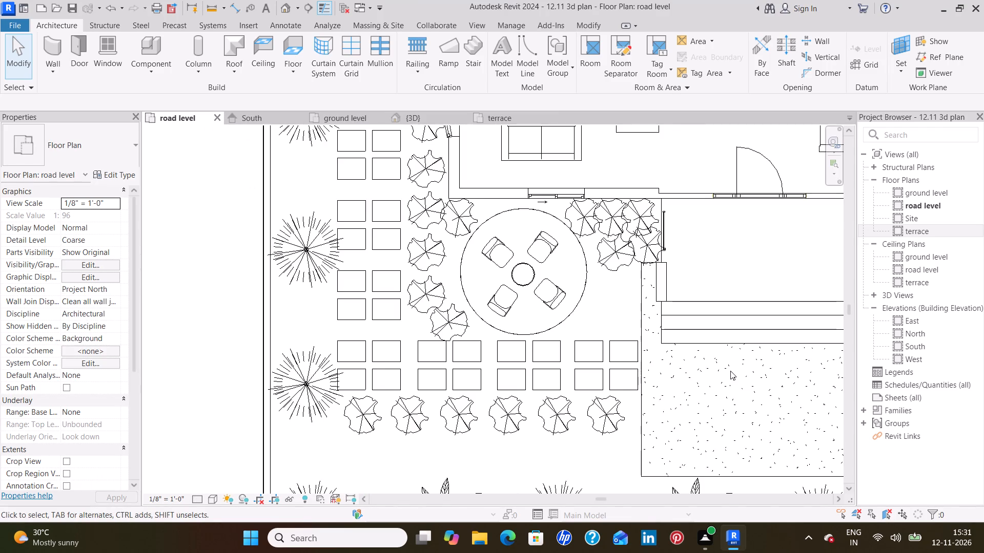
{"action": "scroll", "coordinate": [730, 371], "scroll_direction": "down", "scroll_amount": 4}
{"action": "middle_click_drag", "start_coordinate": [758, 407], "coordinate": [678, 298]}
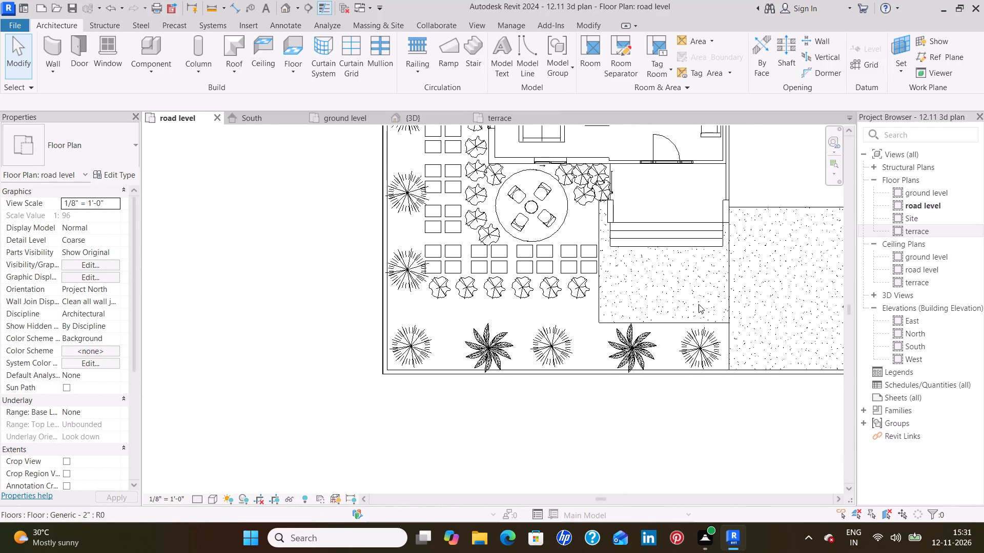
{"action": "middle_click_drag", "start_coordinate": [699, 305], "coordinate": [487, 308]}
{"action": "scroll", "coordinate": [663, 417], "scroll_direction": "up", "scroll_amount": 3}
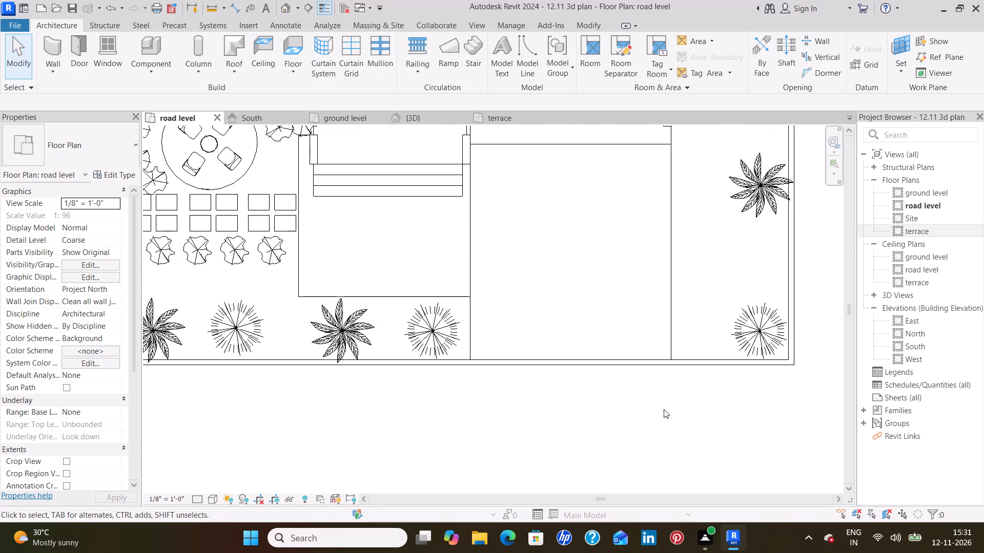
{"action": "scroll", "coordinate": [668, 408], "scroll_direction": "up", "scroll_amount": 4}
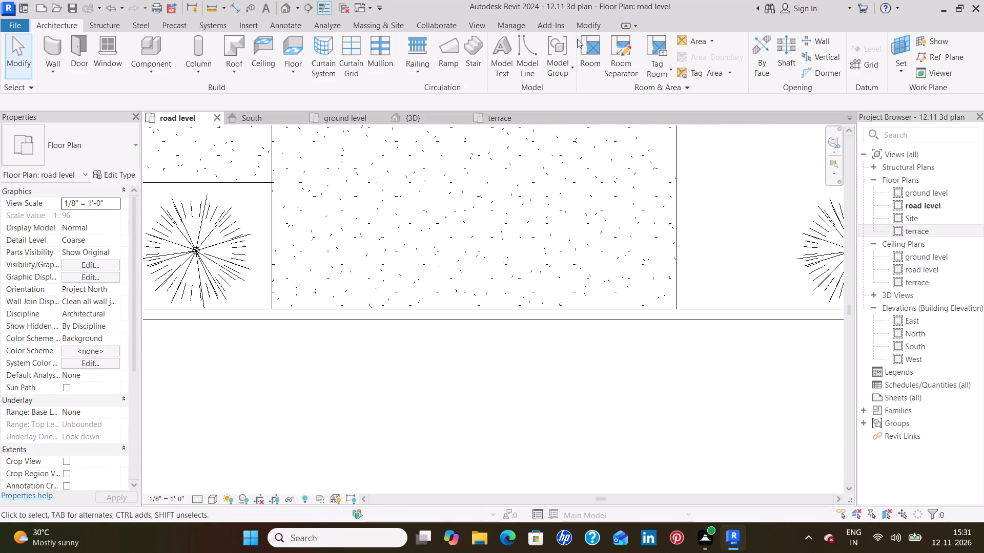
{"action": "left_click", "coordinate": [587, 27]}
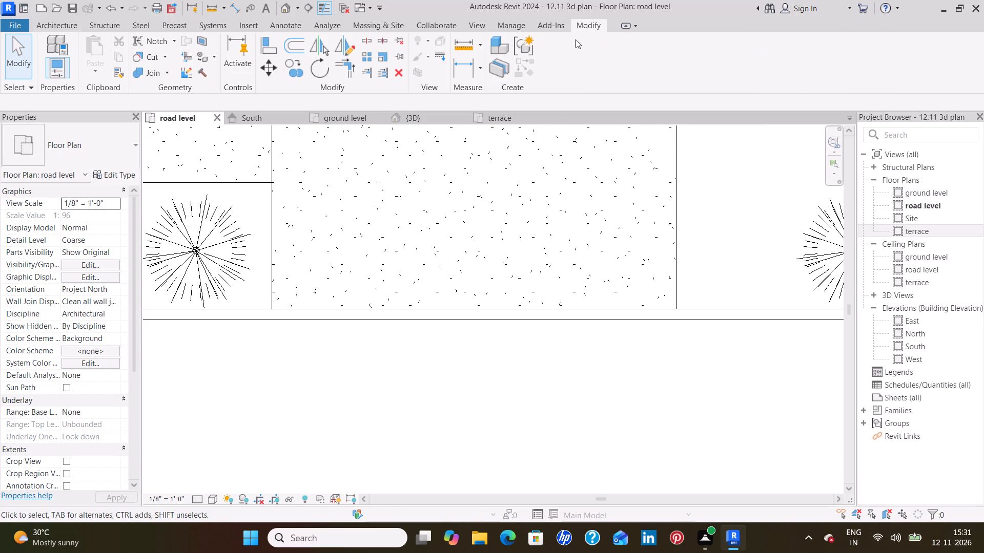